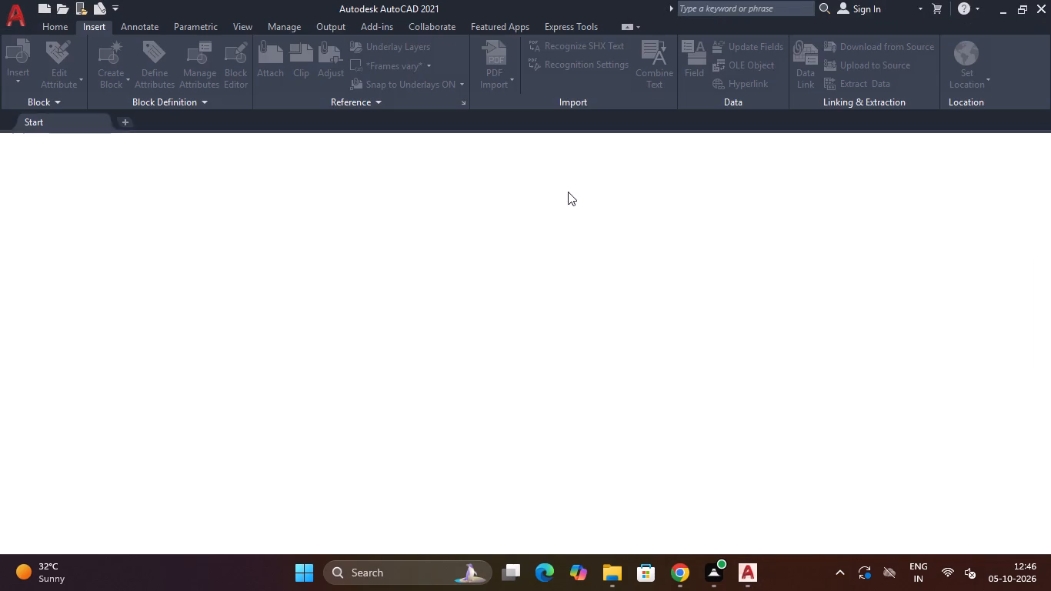
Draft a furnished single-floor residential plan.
Start a new drawing and turn off its grid display.
left_click(217, 252)
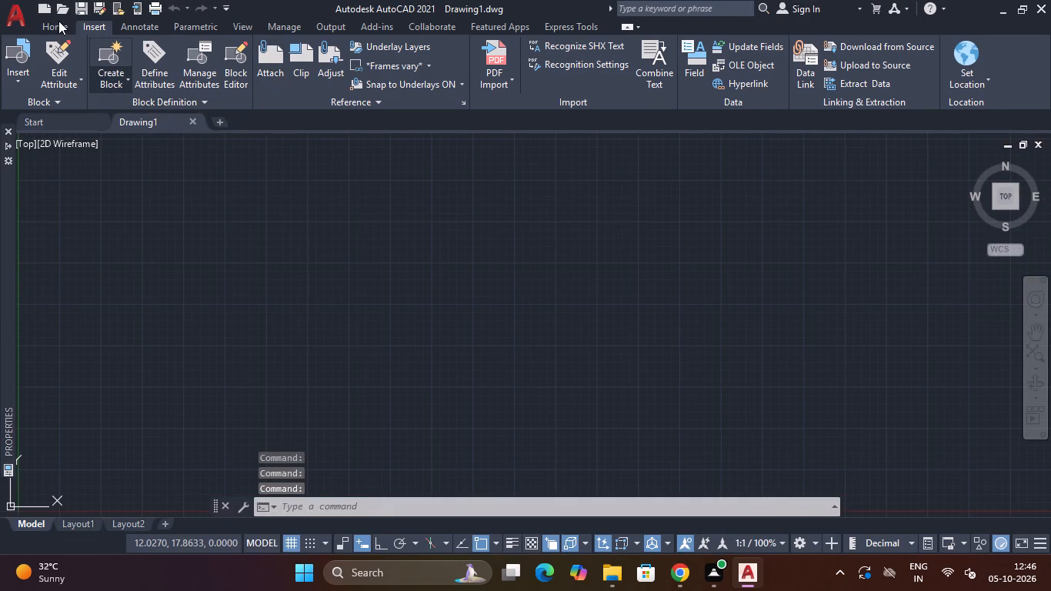
left_click(58, 21)
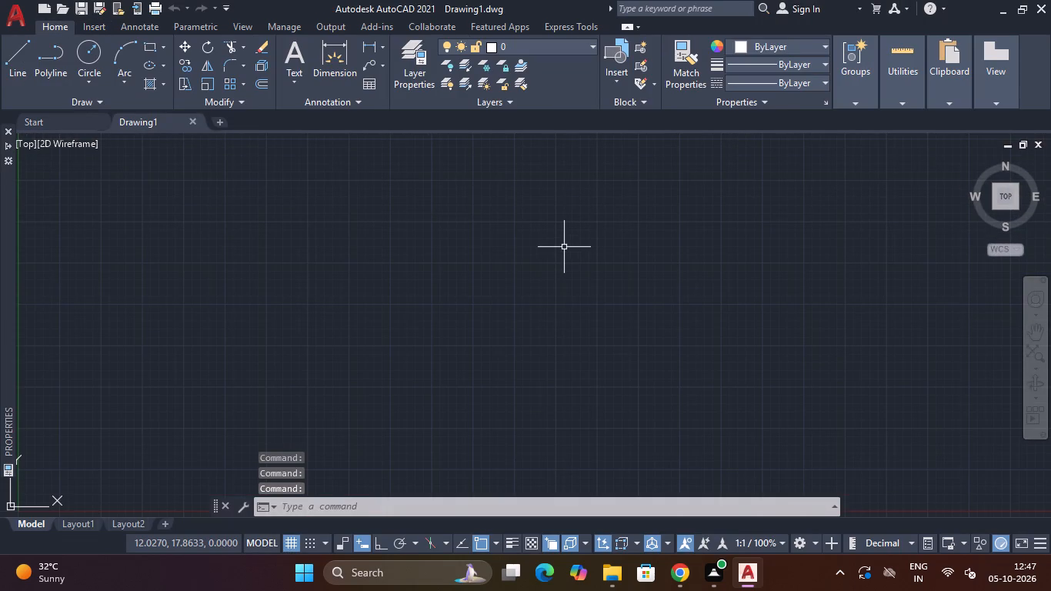
key("F7")
Configure the drawing units to Architectural length with a precision of 0'-0 1/8".
type("UNO")
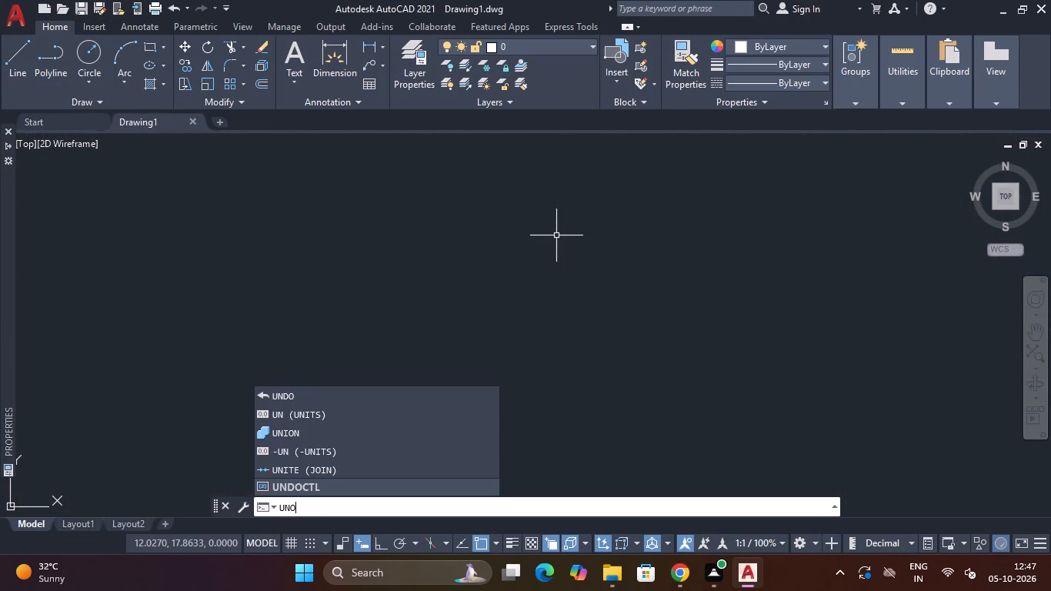
key("BackSpace")
type("ITS")
key("space")
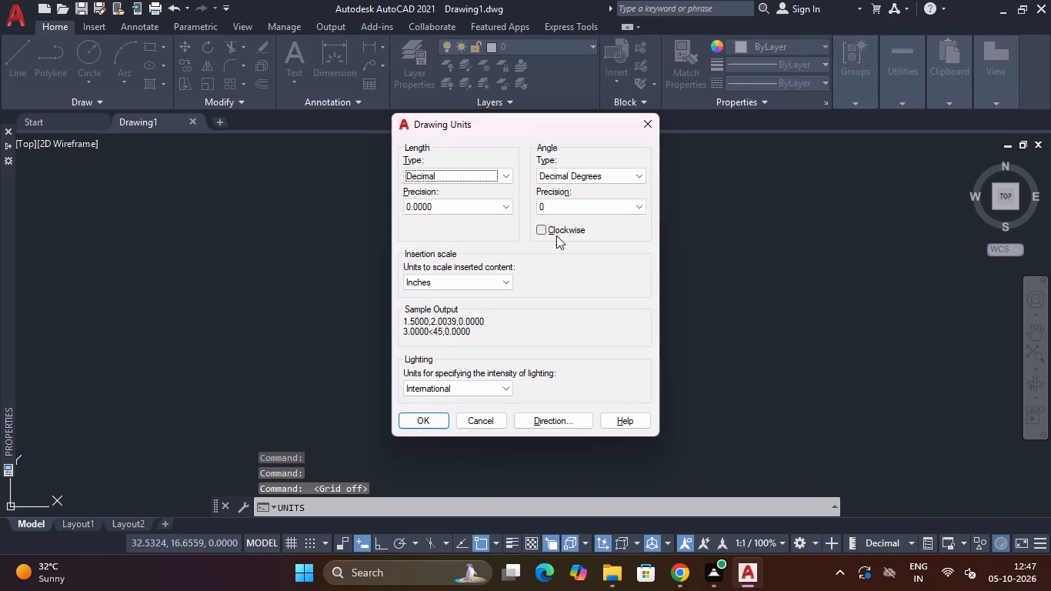
left_click(496, 178)
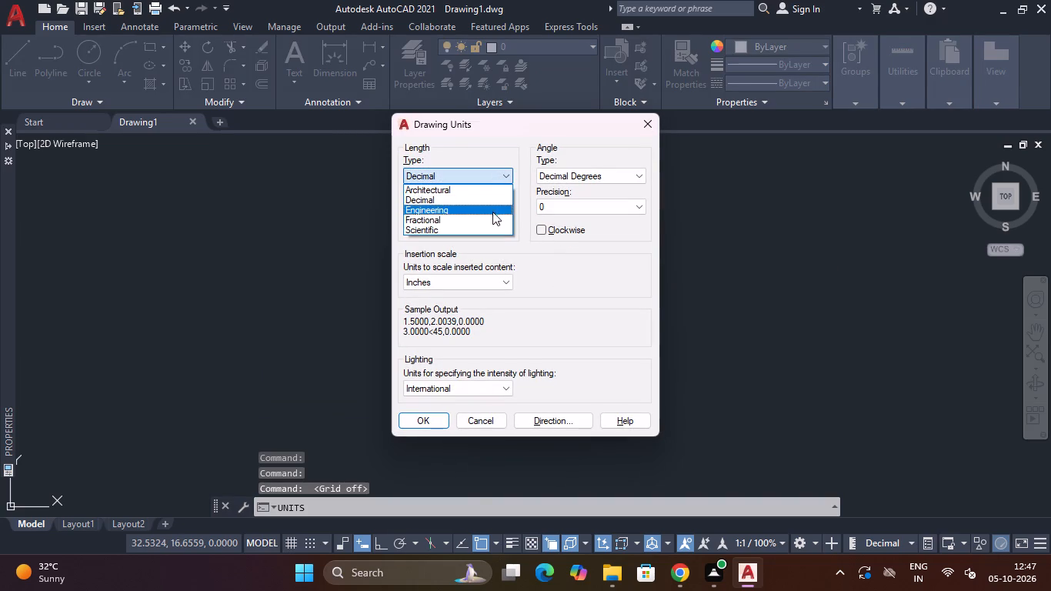
left_click(480, 194)
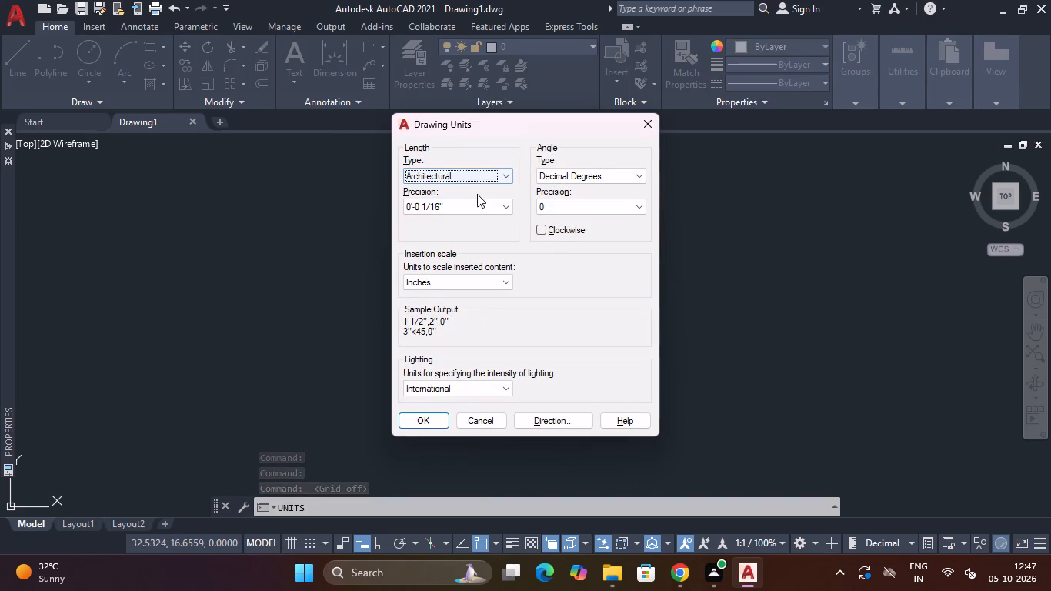
left_click(476, 202)
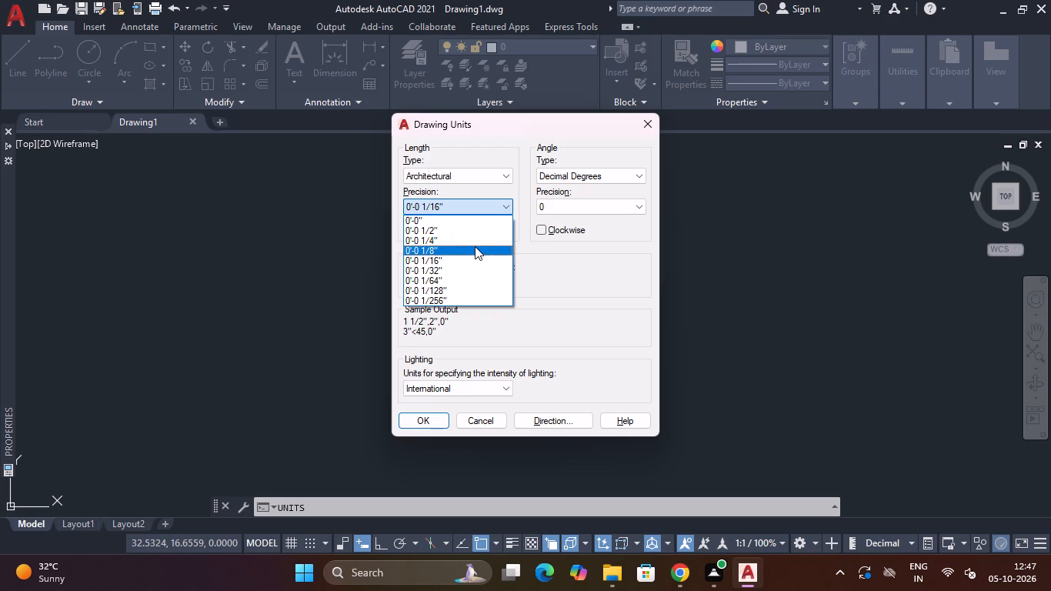
left_click(475, 246)
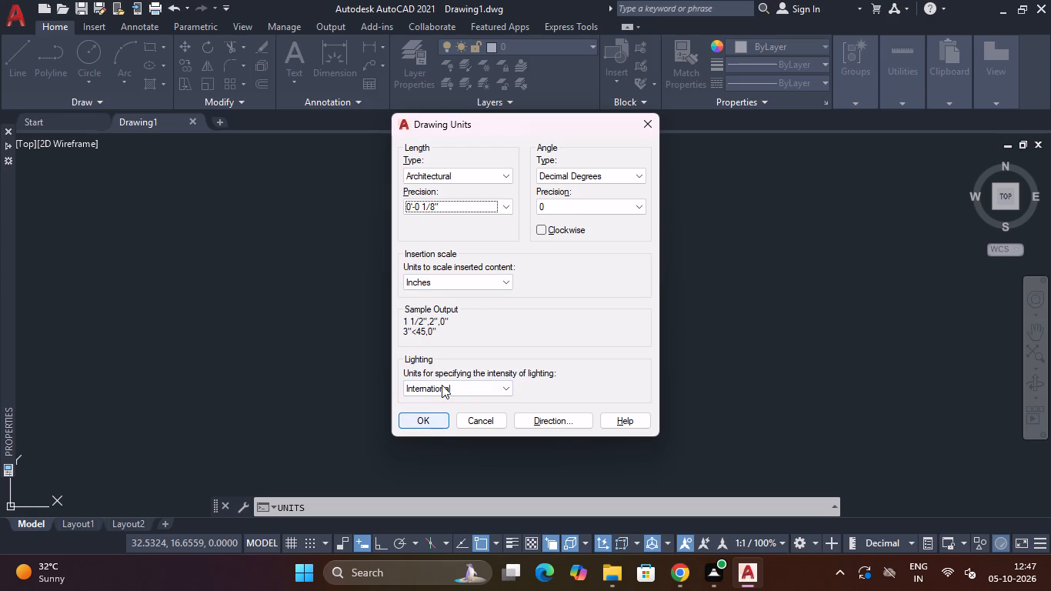
left_click(426, 422)
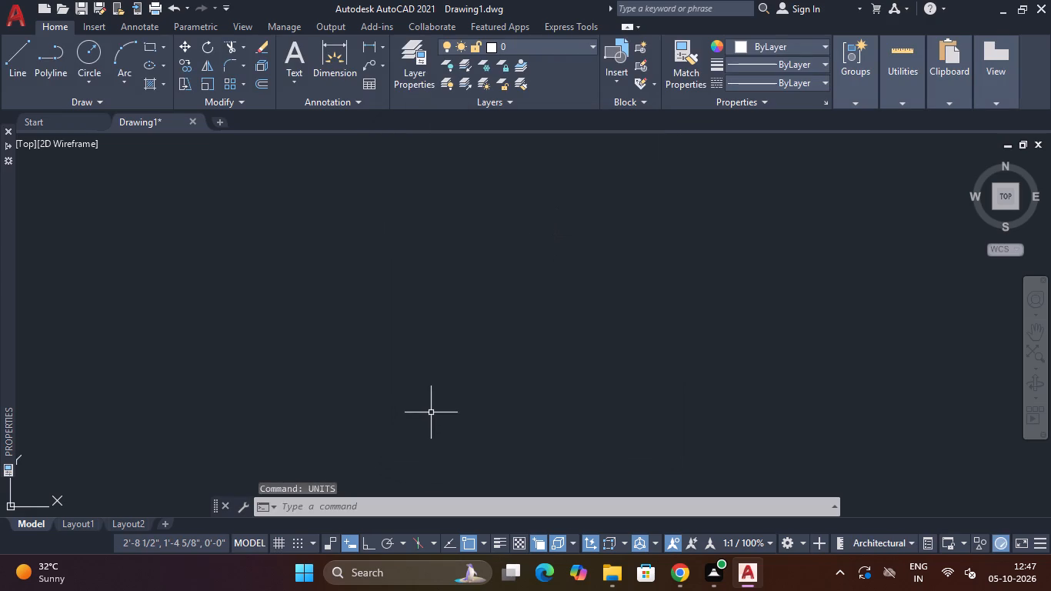
Modify the Standard dimension style's primary units to Architectural format with a precision of 0'-0 1/8".
type("D")
key("space")
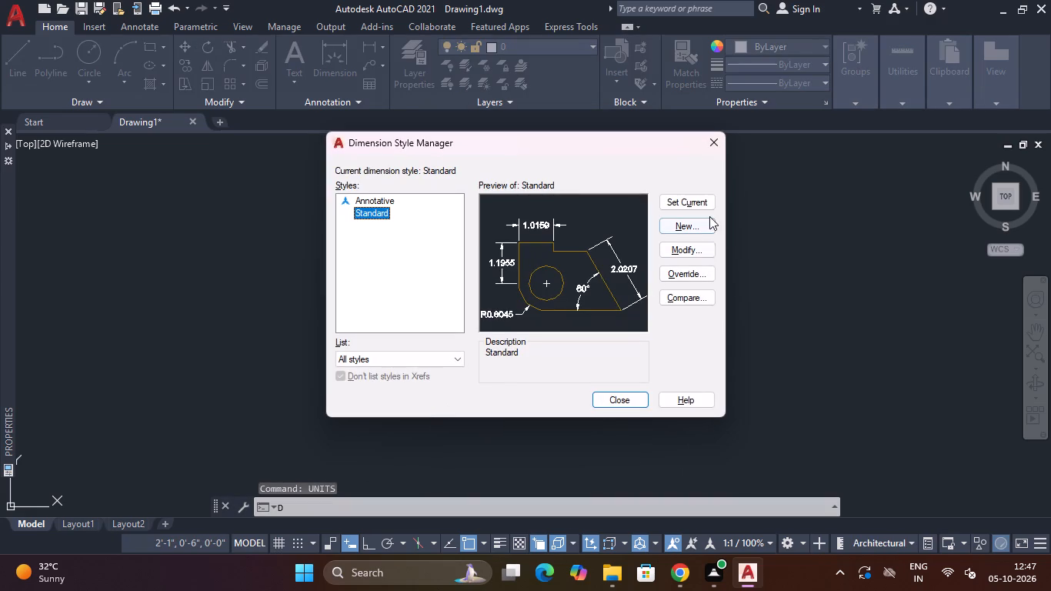
left_click(705, 243)
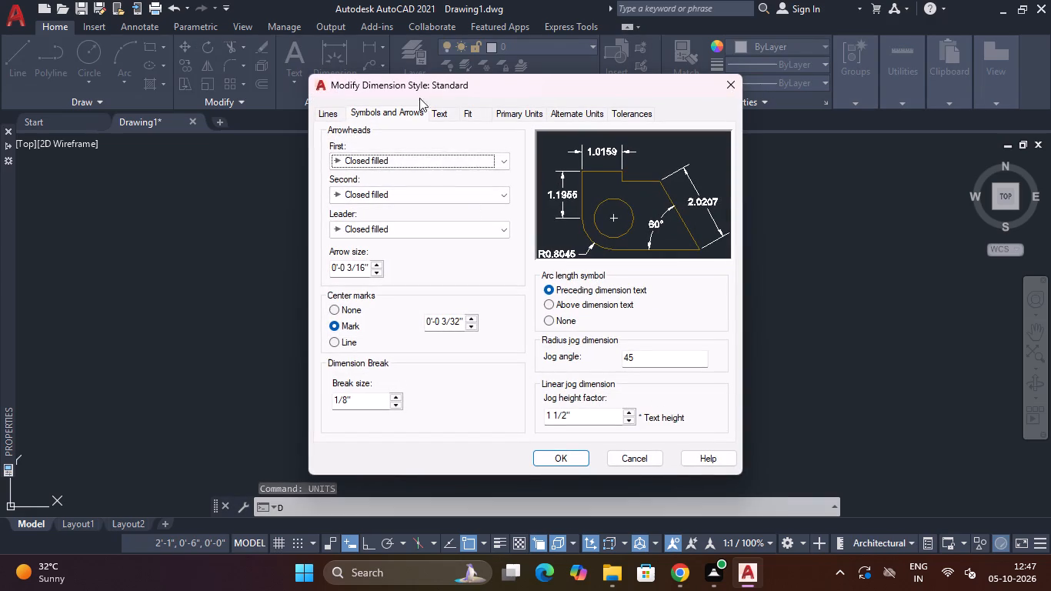
left_click(506, 114)
left_click(473, 143)
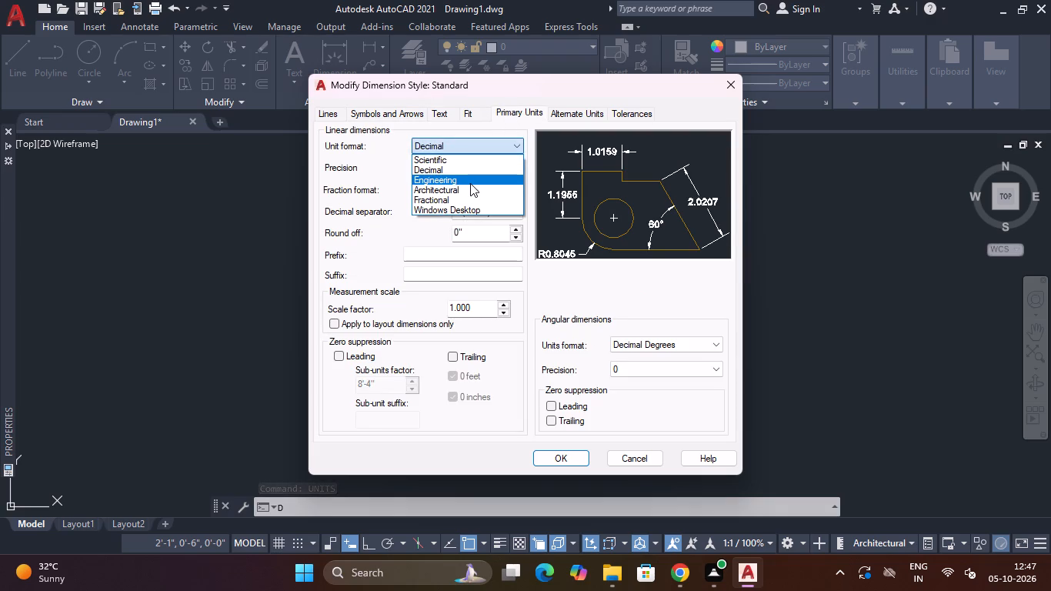
left_click(470, 185)
left_click(475, 172)
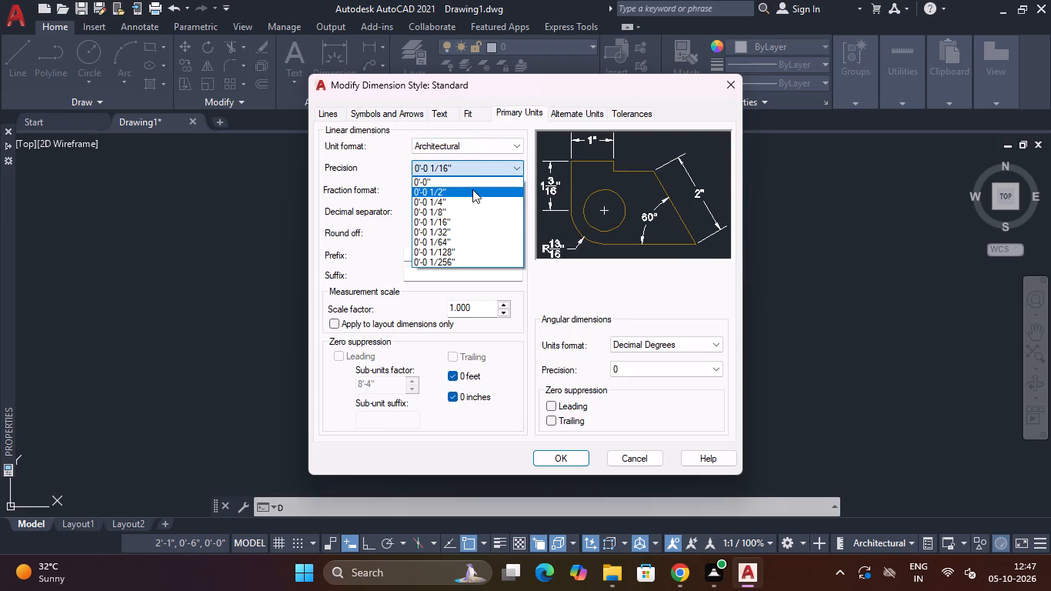
left_click(476, 207)
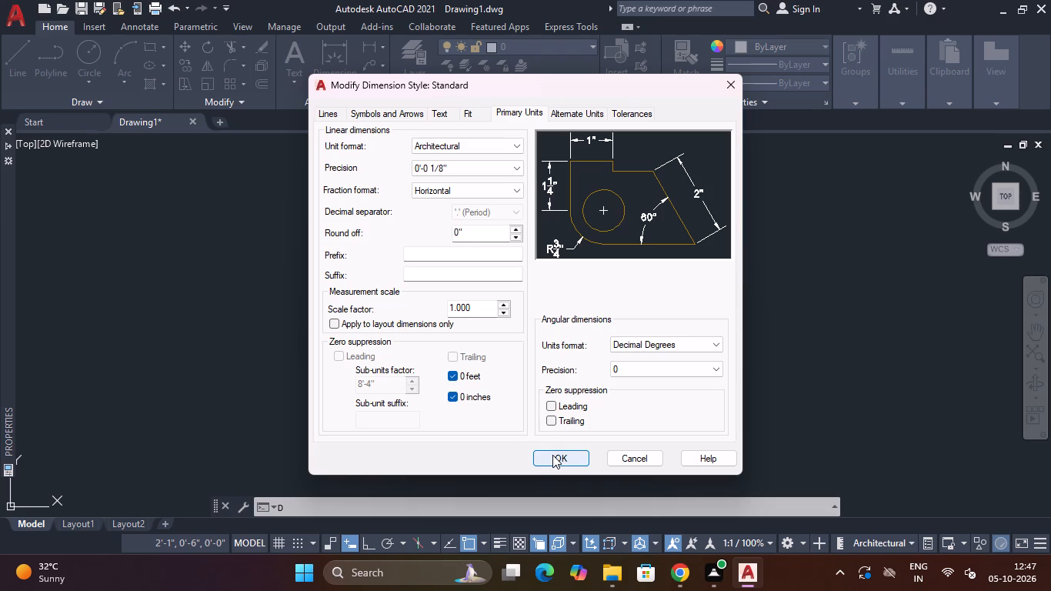
Set the Standard dimension style's text height to 6".
left_click(470, 119)
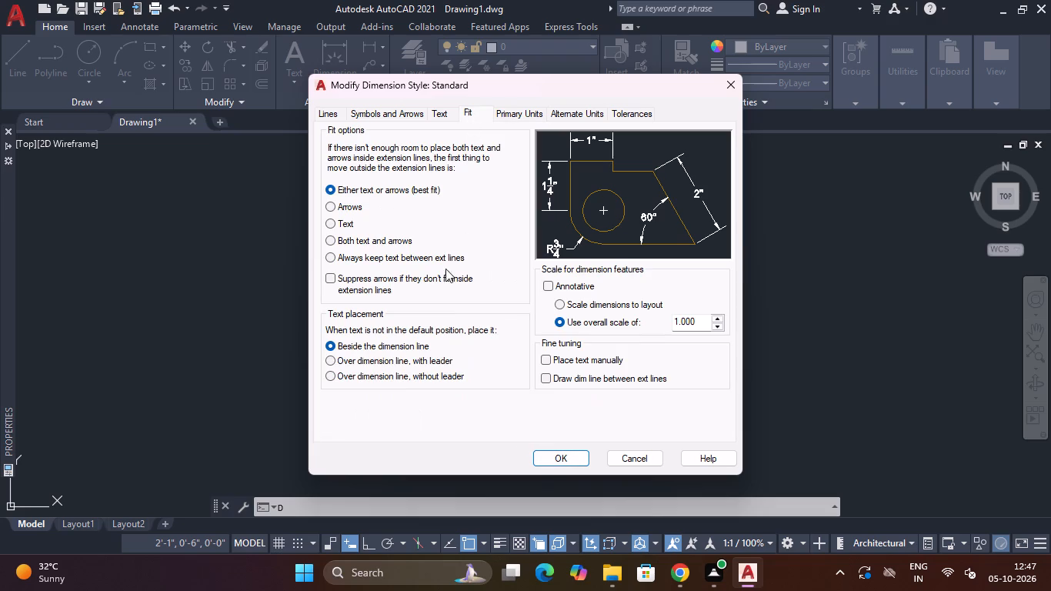
left_click(450, 113)
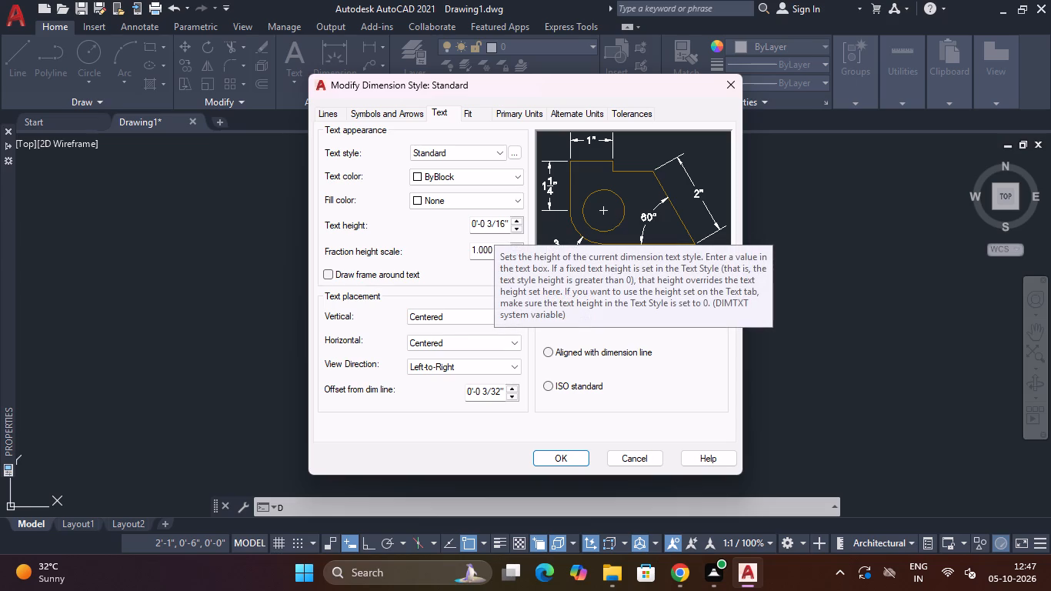
left_click_drag(505, 222, 467, 222)
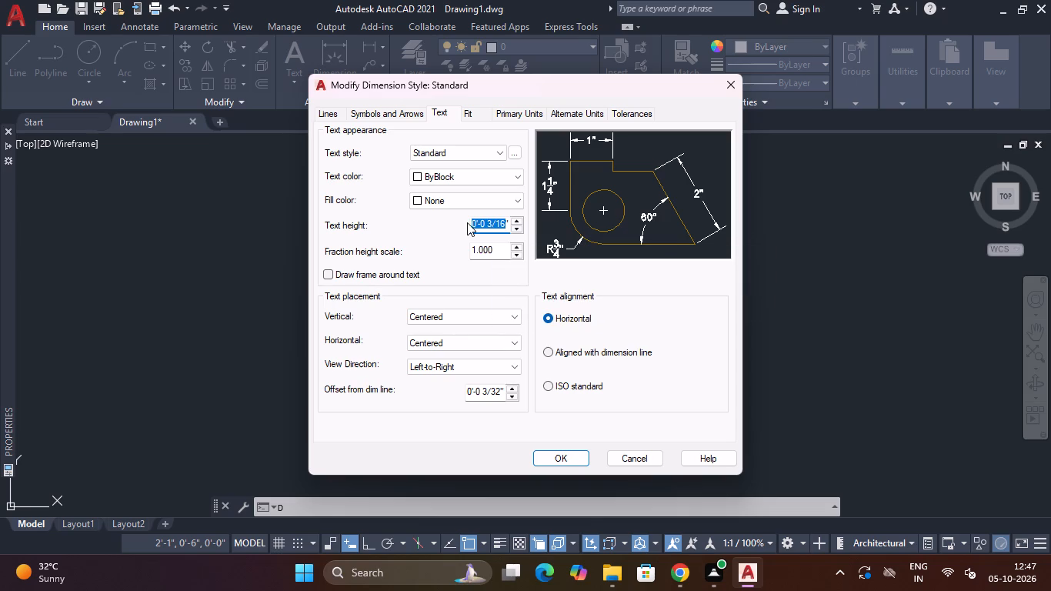
key("BackSpace")
key("Right")
key("Right")
key("BackSpace")
type("6\"")
Set the dimension style's arrow size to 6", apply the changes and make the Standard style current.
left_click(394, 108)
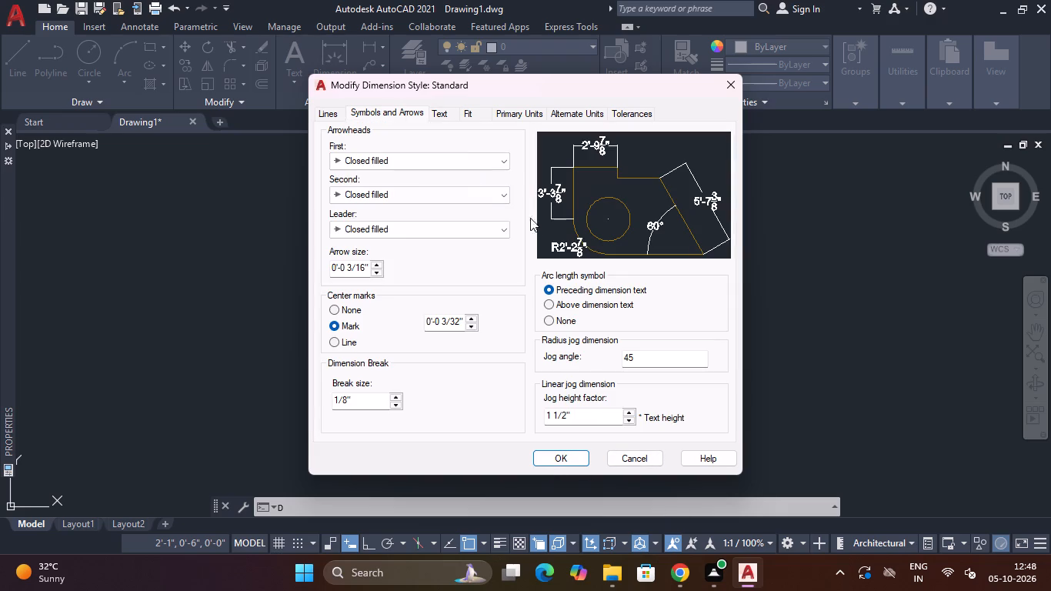
left_click_drag(367, 264, 363, 264)
left_click_drag(363, 264, 305, 270)
key("BackSpace")
type("6\"")
left_click(562, 464)
double_click(691, 196)
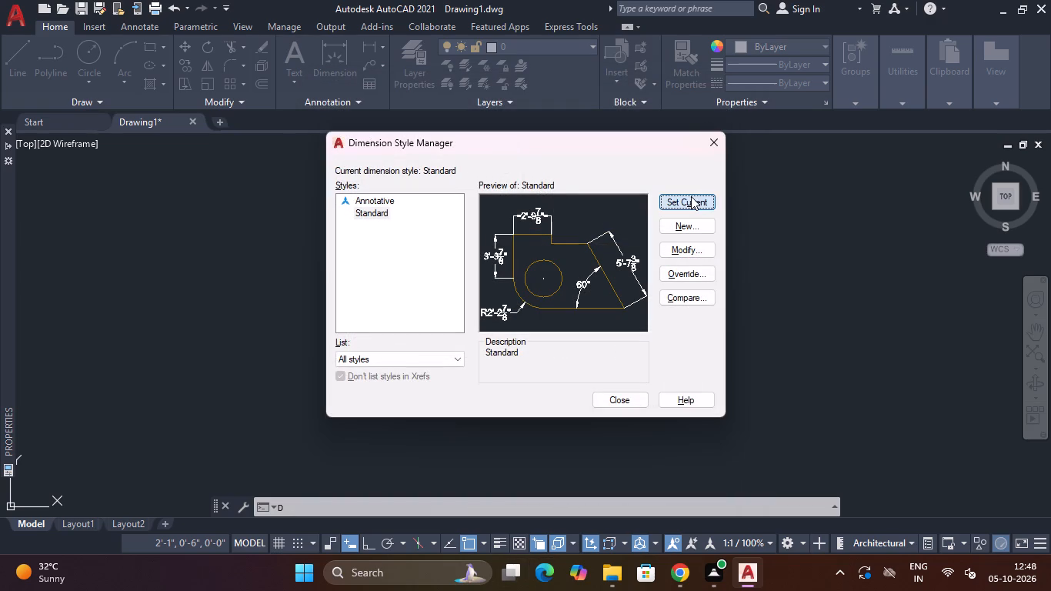
left_click(638, 394)
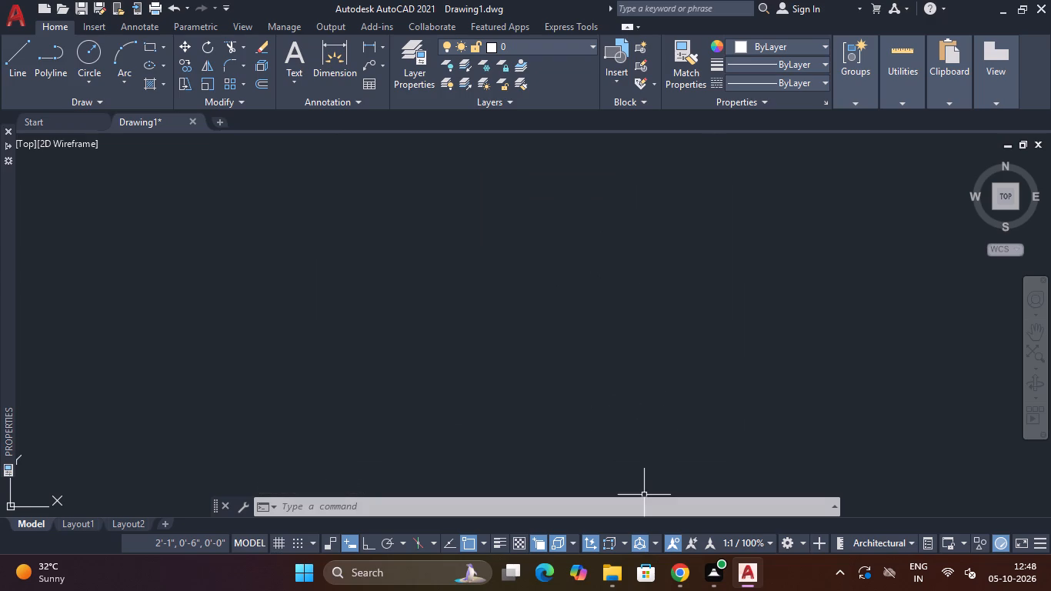
Switch to File Explorer, open the WhatsApp floor plan image from Downloads in Photos, and close the folder window.
left_click(605, 590)
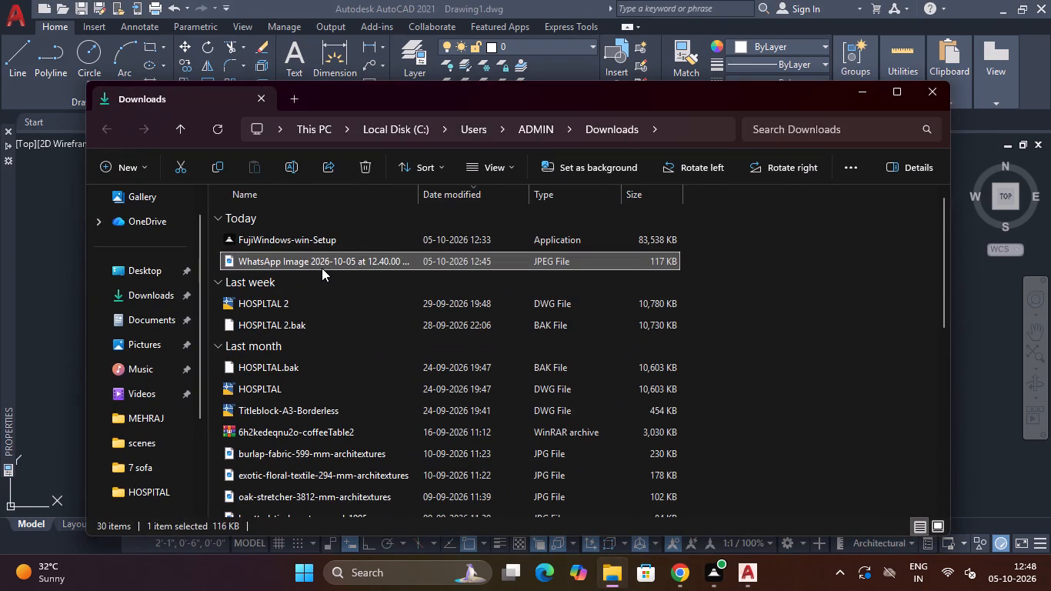
left_click(326, 262)
left_click(326, 262)
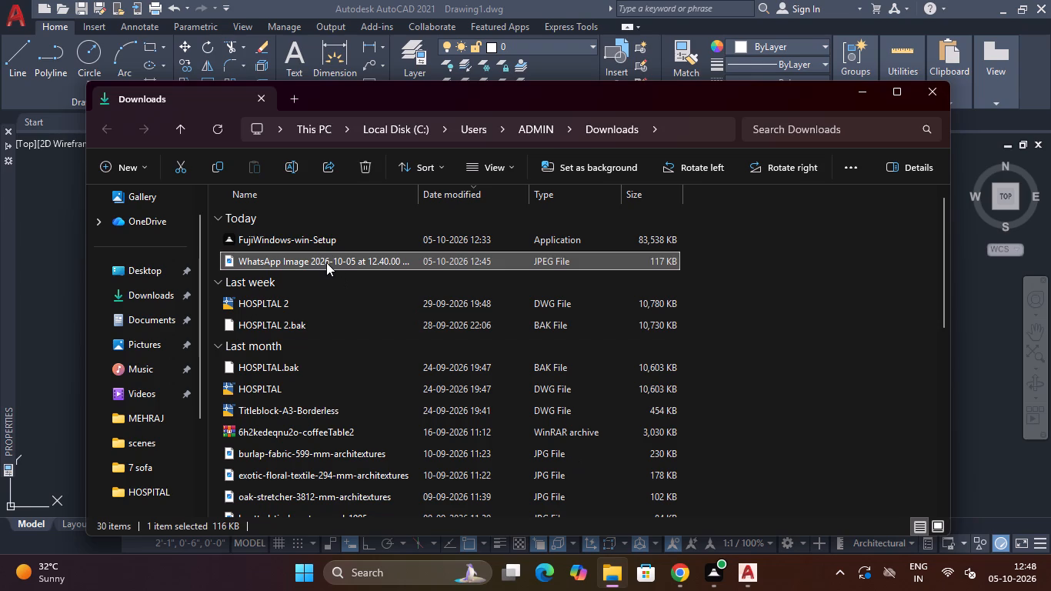
double_click(326, 262)
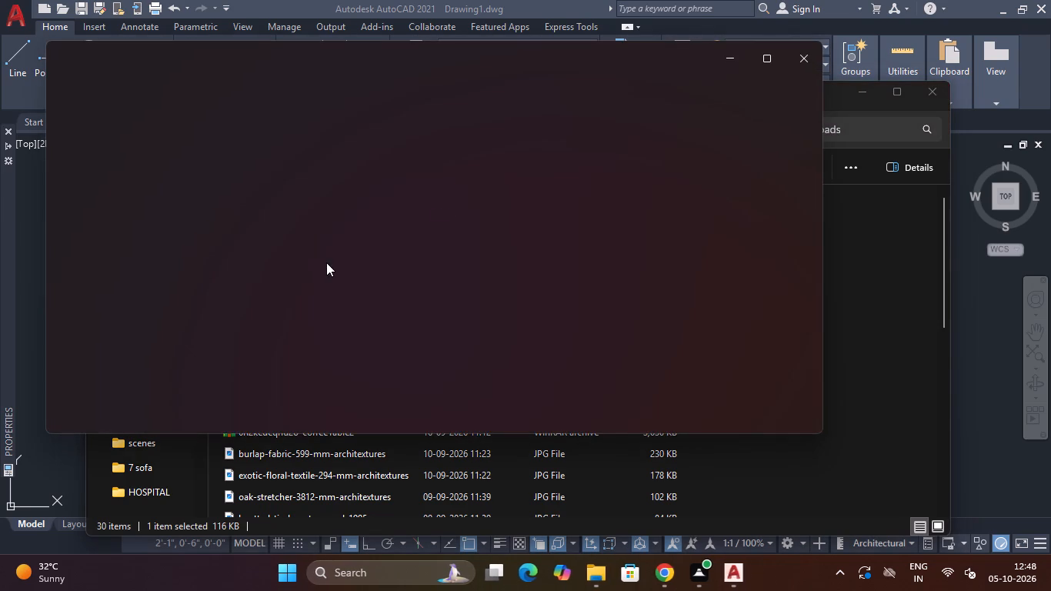
left_click(923, 89)
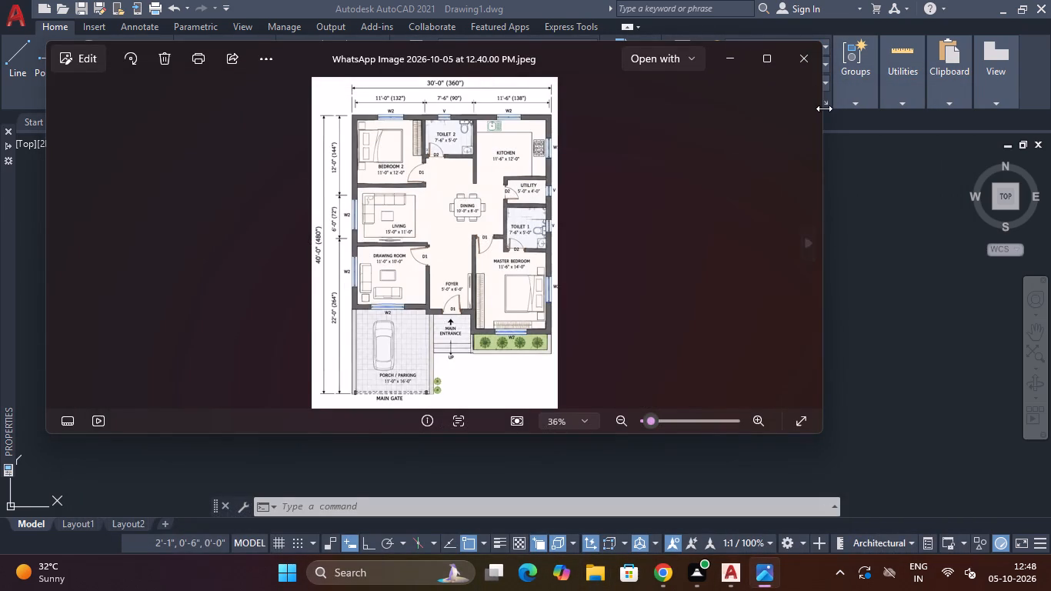
Shrink the floor plan image window to a narrow reference view beside the empty drawing area.
left_click_drag(824, 109, 355, 102)
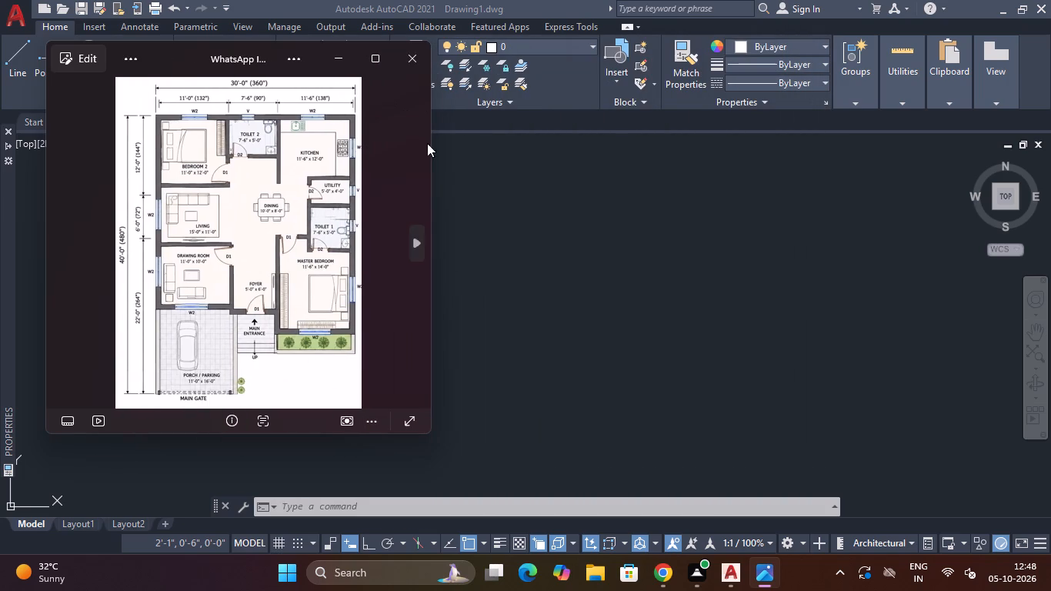
left_click_drag(433, 152, 419, 152)
left_click_drag(209, 42, 204, 82)
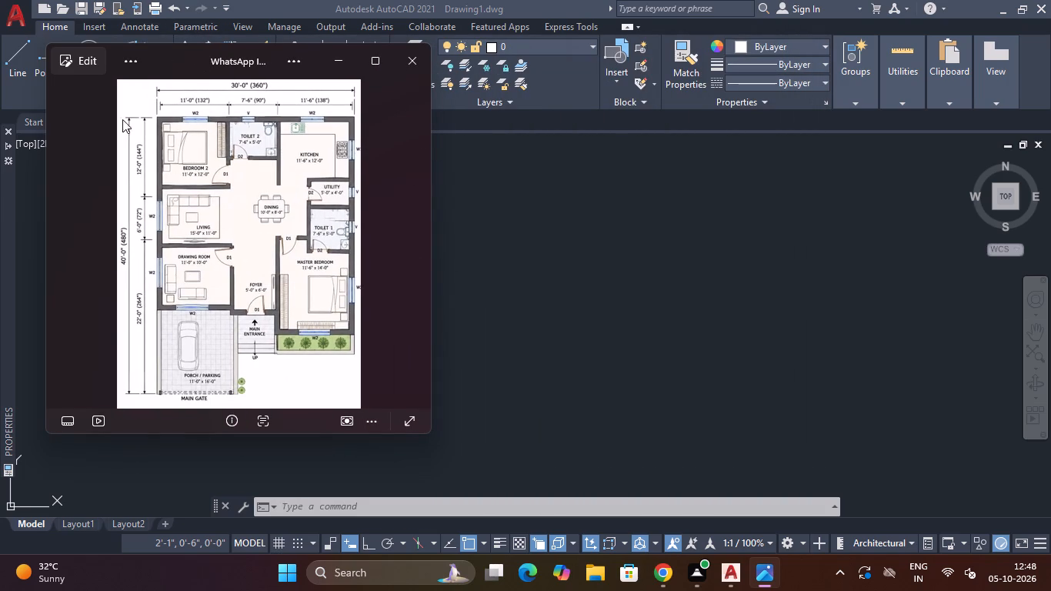
left_click_drag(45, 215, 75, 214)
left_click(207, 432)
left_click_drag(207, 436, 215, 421)
Close the floor plan reference image window.
scroll(693, 247, "down", 3)
middle_click_drag(693, 247, 632, 242)
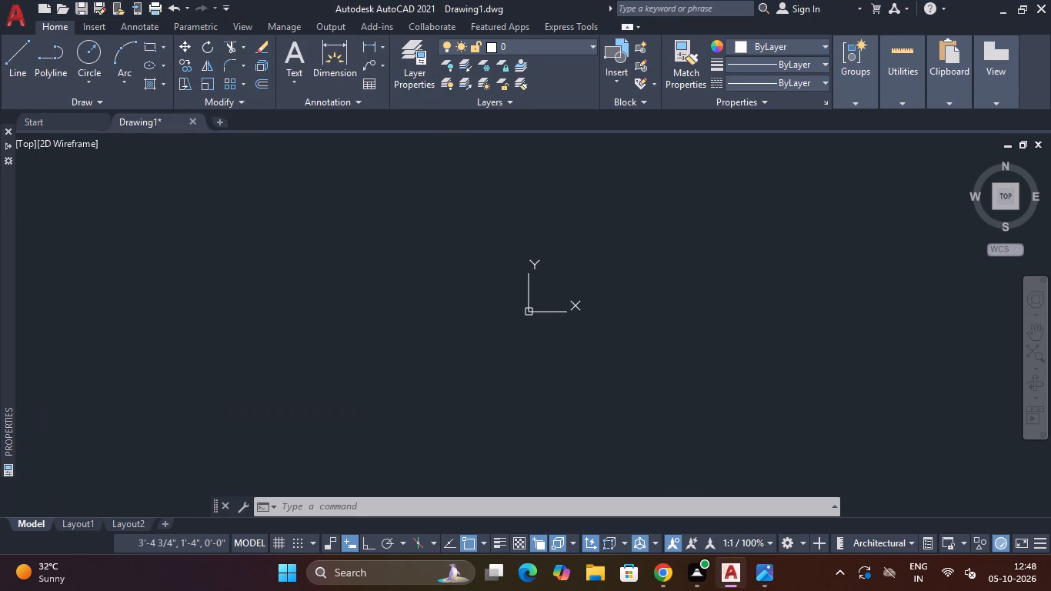
middle_click_drag(632, 242, 630, 242)
middle_click_drag(536, 236, 410, 279)
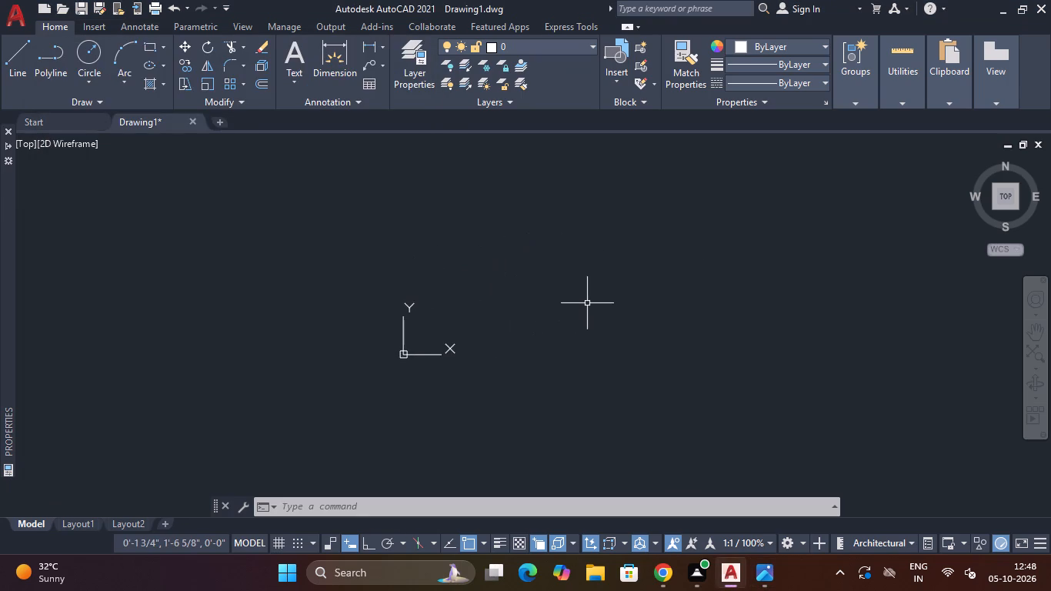
scroll(586, 311, "up", 3)
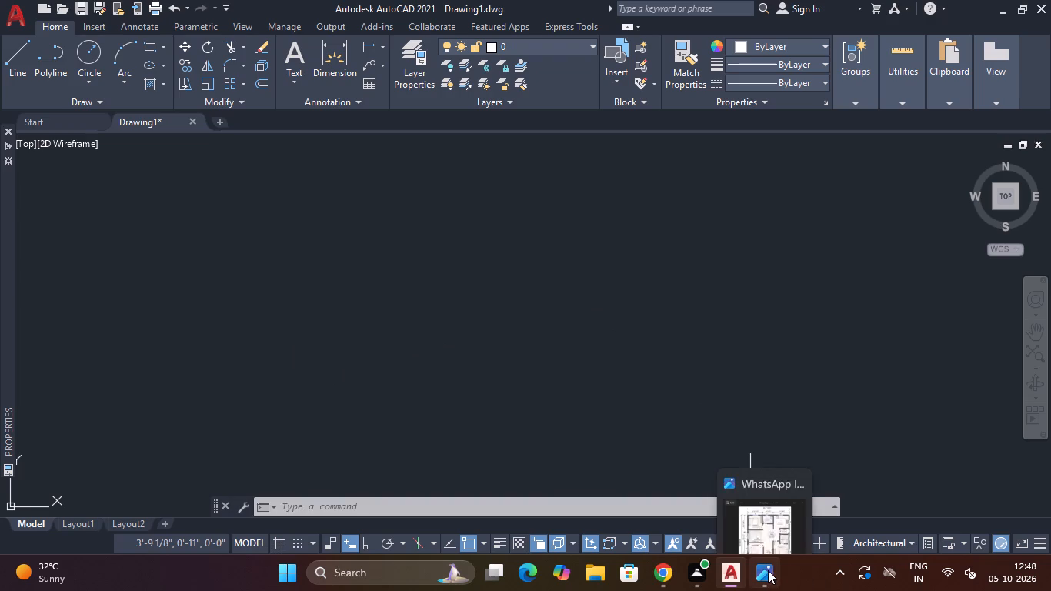
left_click(799, 446)
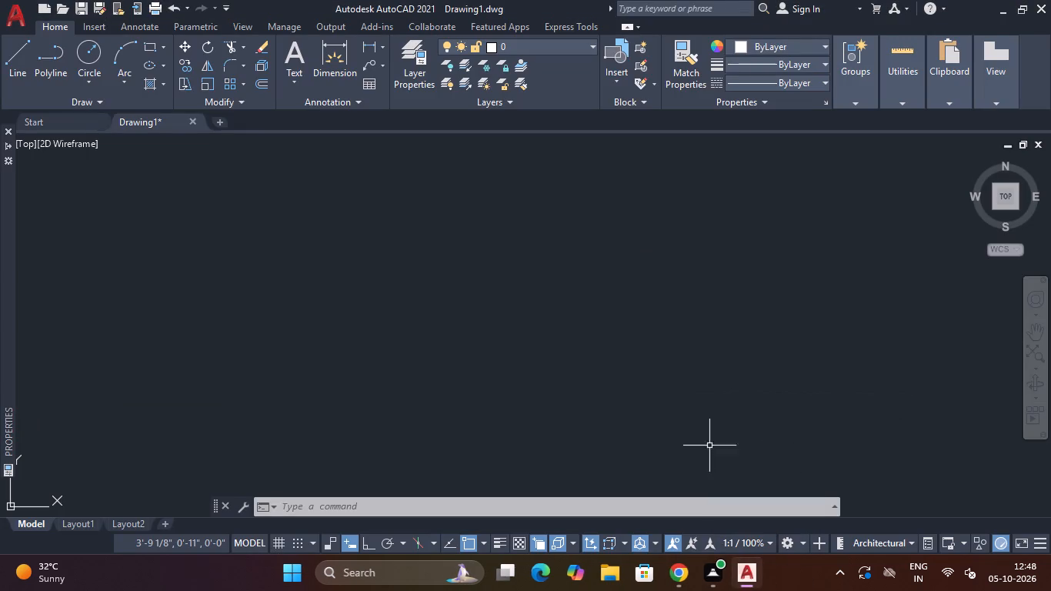
Draw a rectangle 30' wide and 40' high in the empty drawing area as the plot outline.
scroll(423, 309, "down", 3)
scroll(423, 309, "up", 2)
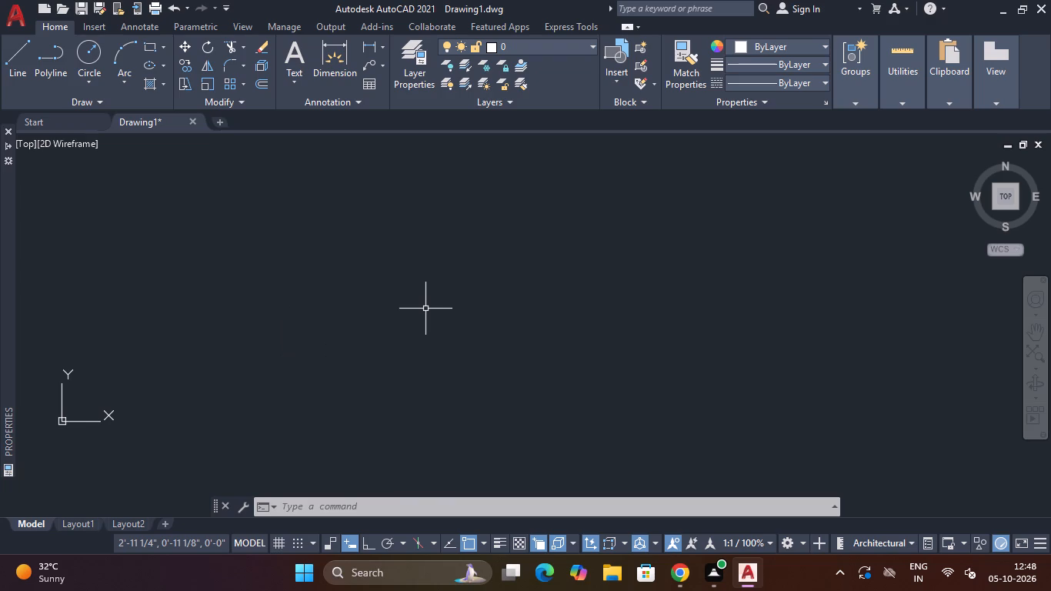
type("REC")
key("space")
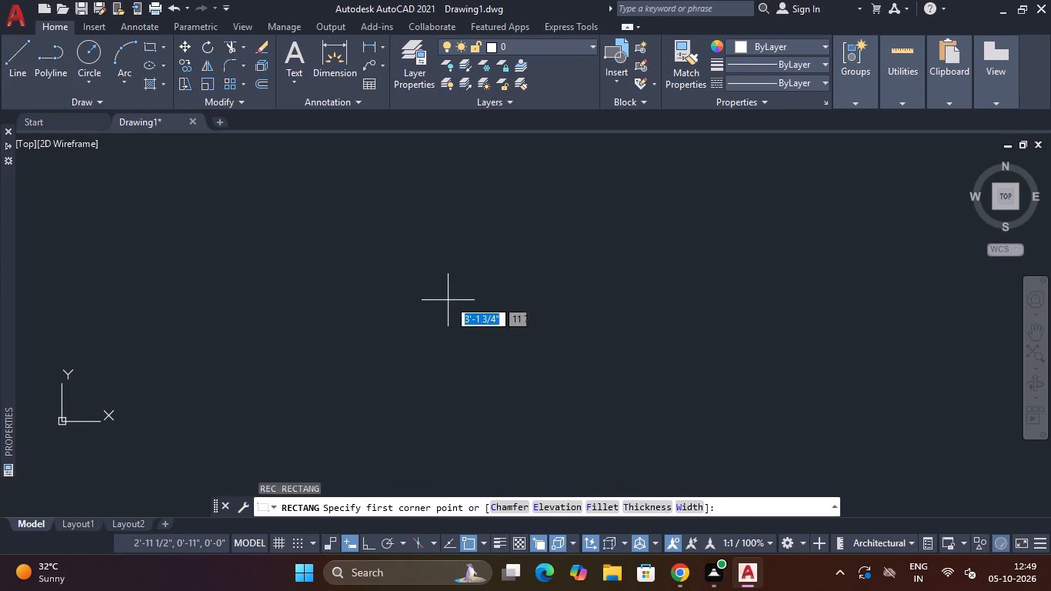
left_click(419, 212)
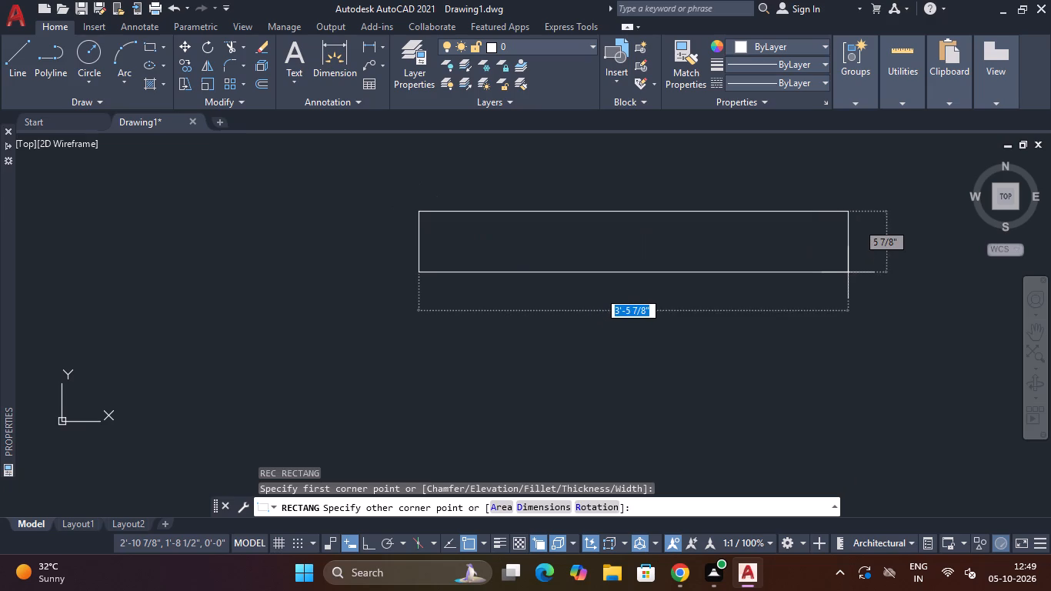
scroll(894, 275, "down", 3)
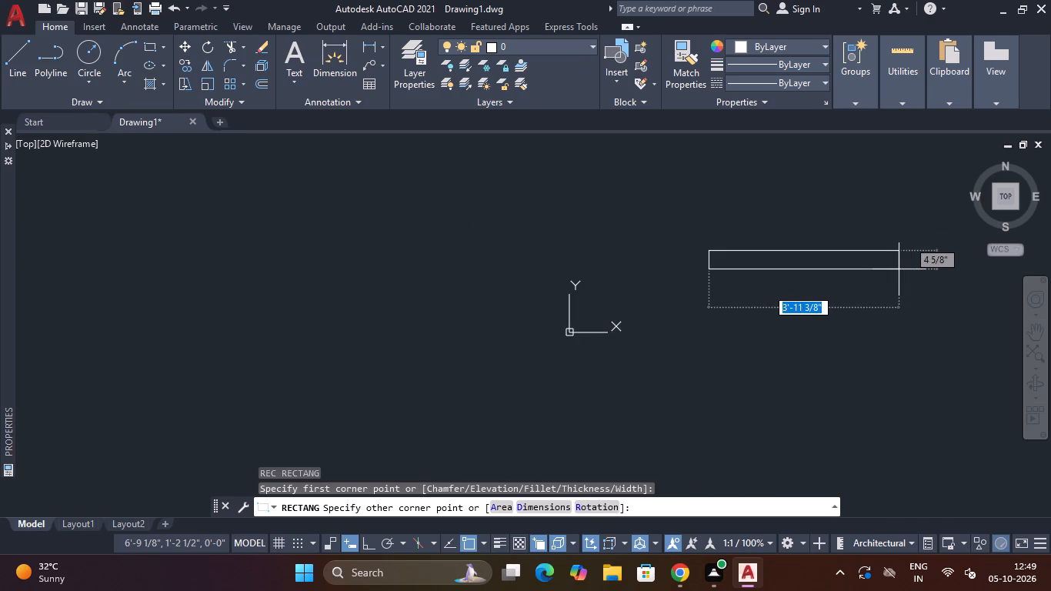
type("30'")
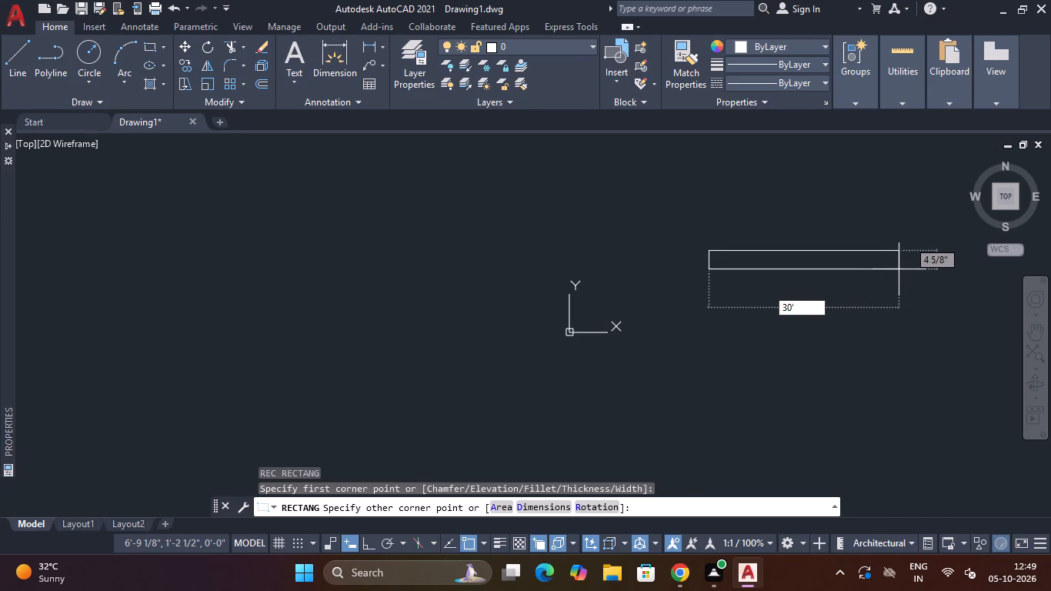
key("Tab")
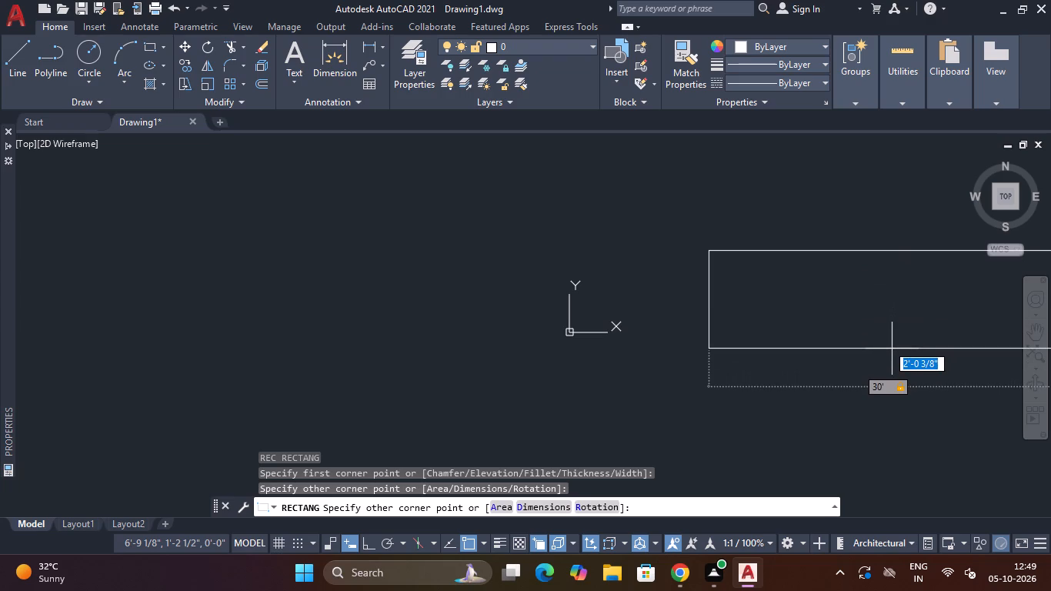
type("40")
key("apostrophe")
key("Return")
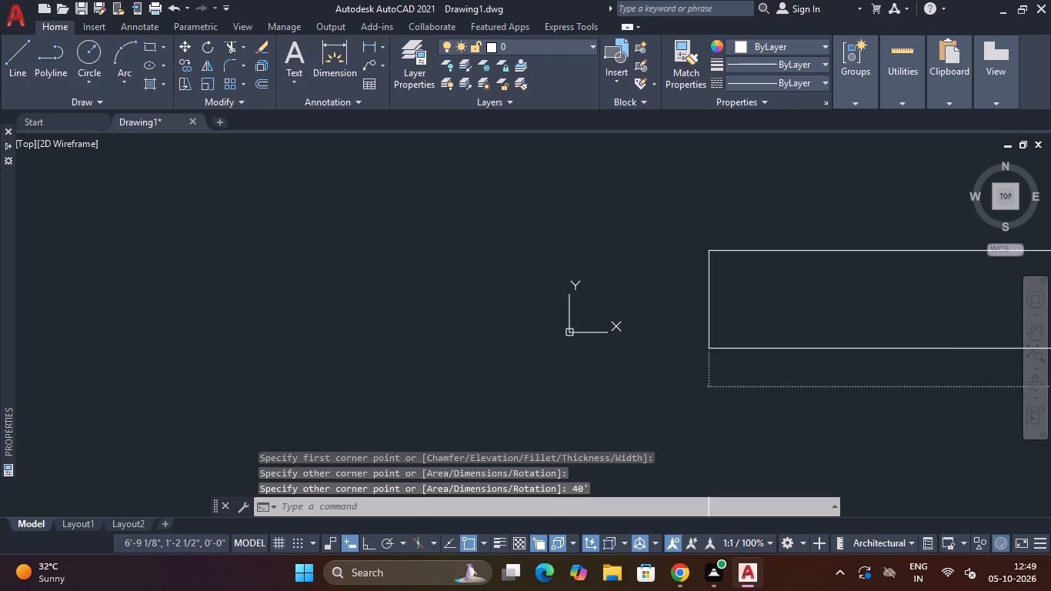
Move only the UCS origin to a free point well to the left of the plot rectangle.
scroll(896, 249, "down", 5)
middle_click_drag(919, 327, 609, 322)
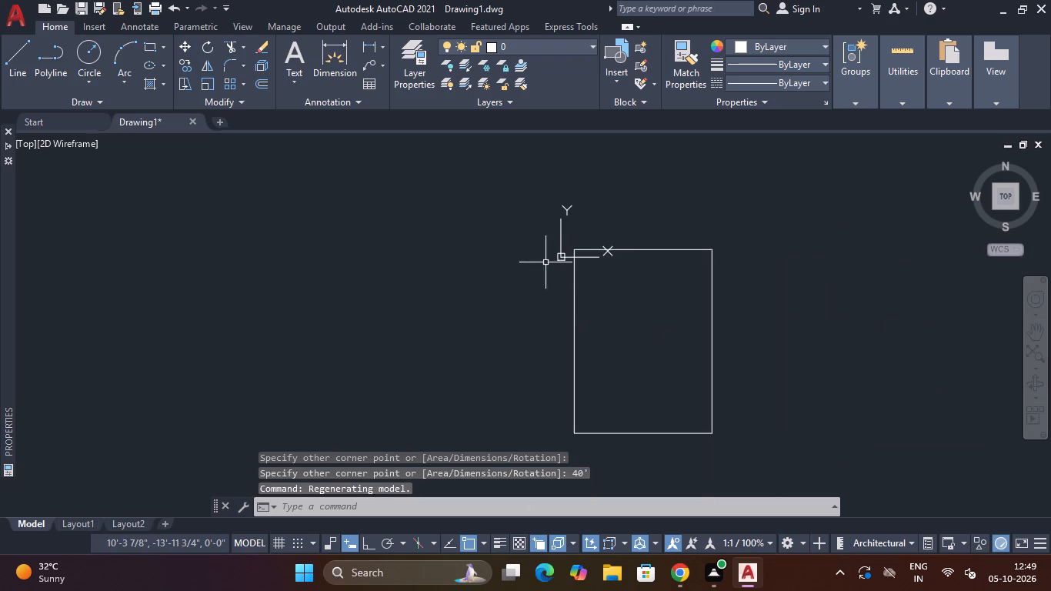
scroll(544, 262, "up", 2)
left_click(587, 252)
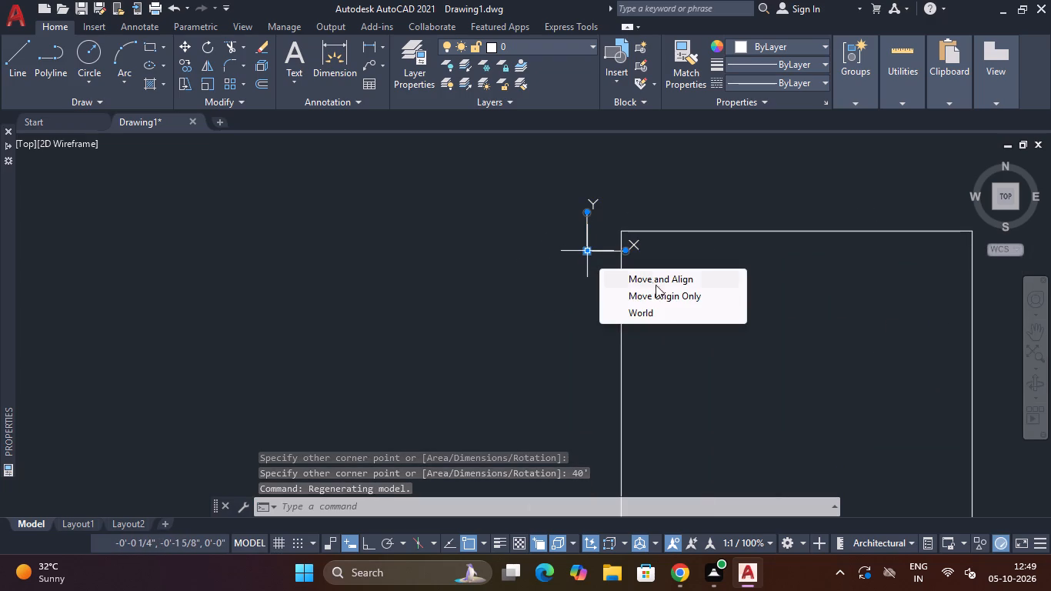
left_click(676, 294)
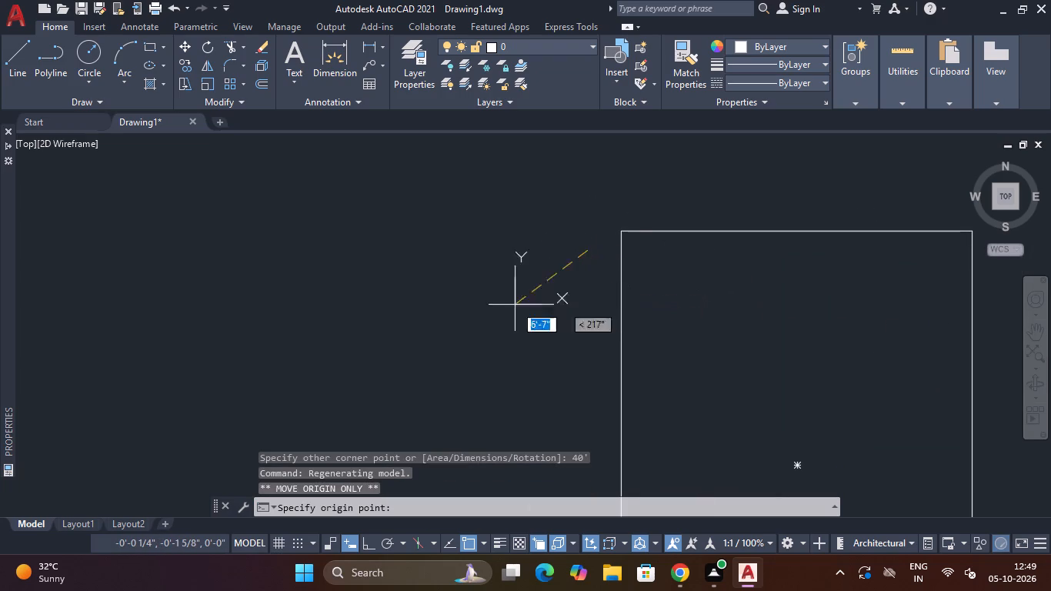
left_click(0, 514)
Offset the plot rectangle 9" inward to form the outer wall thickness.
scroll(809, 316, "down", 3)
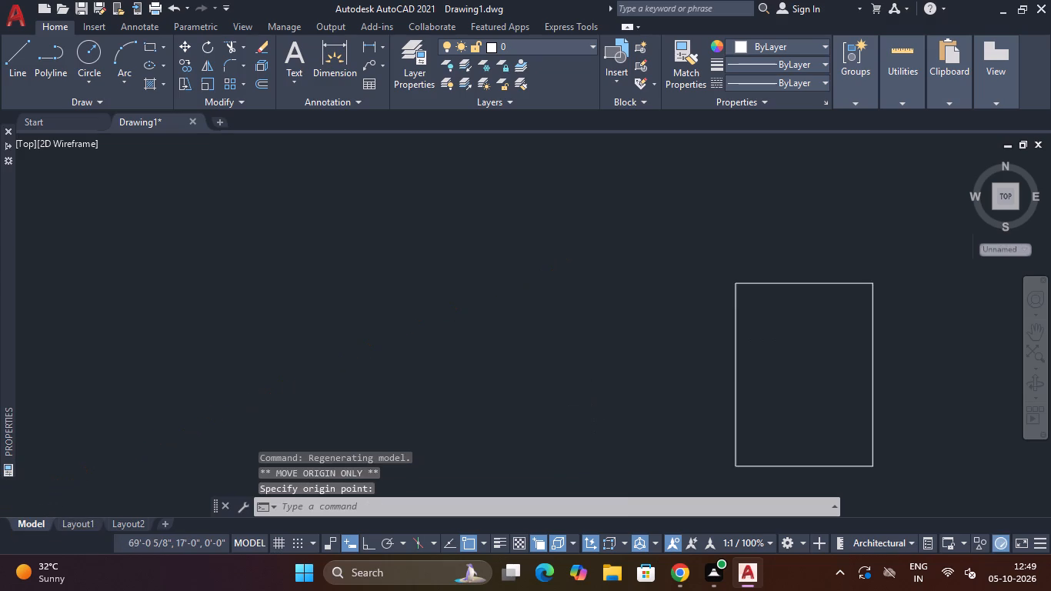
middle_click_drag(811, 317, 625, 316)
scroll(622, 314, "up", 2)
middle_click_drag(622, 313, 619, 238)
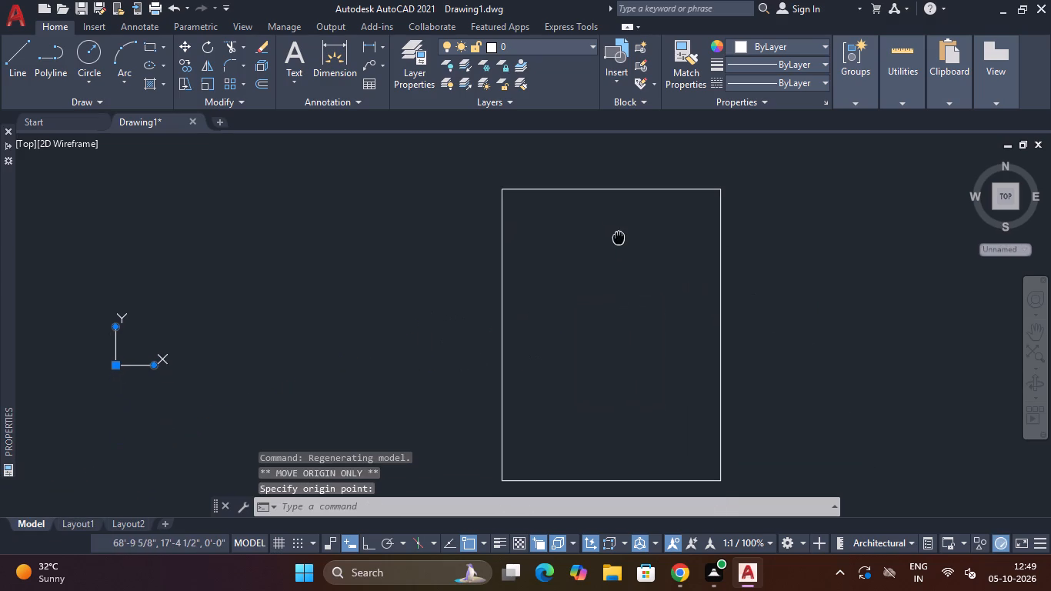
middle_click_drag(619, 238, 619, 236)
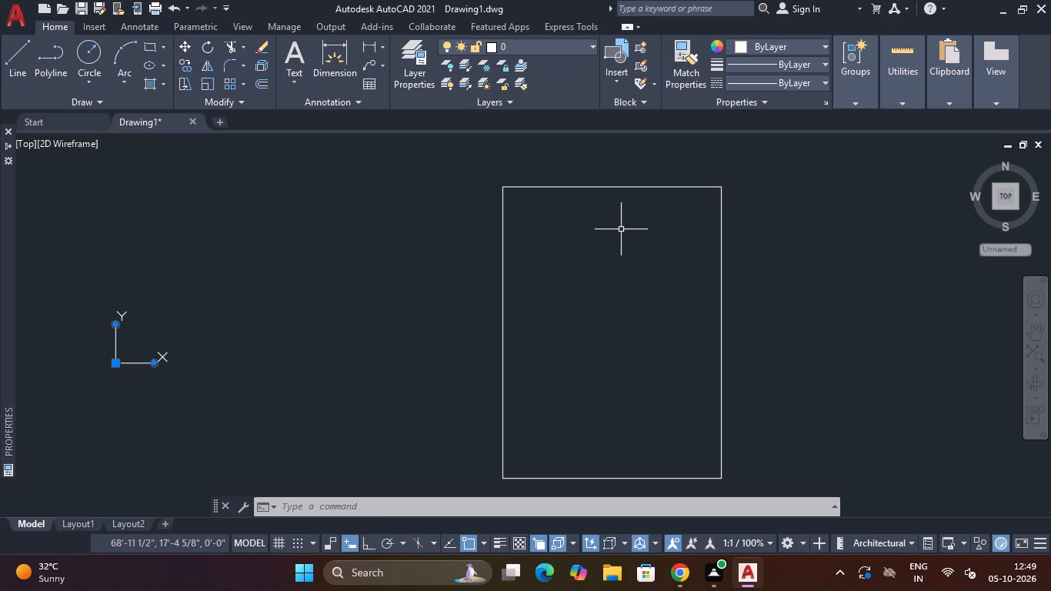
type("O")
key("space")
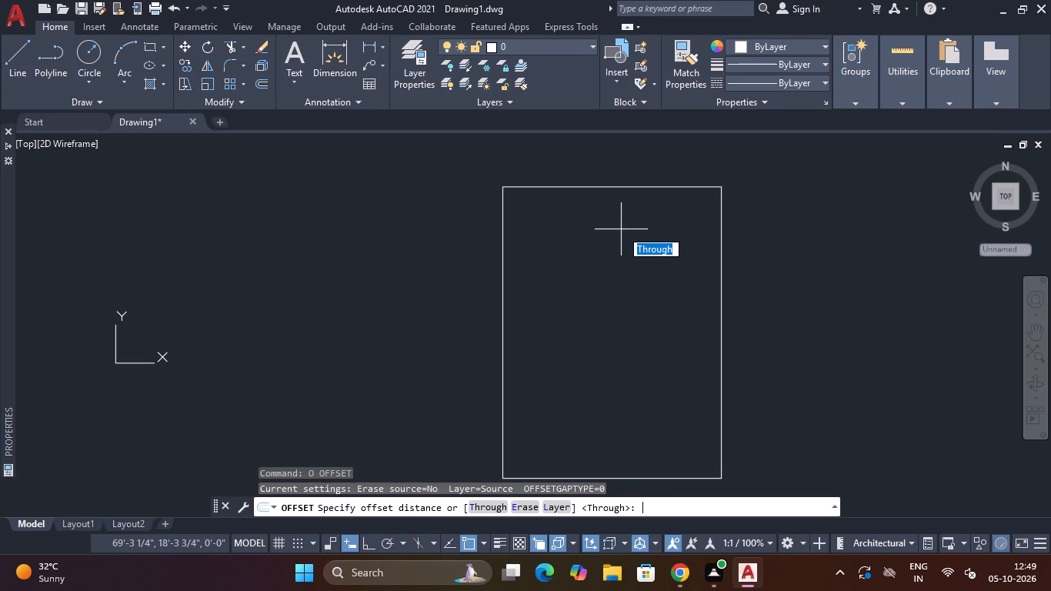
type("9\"")
key("Return")
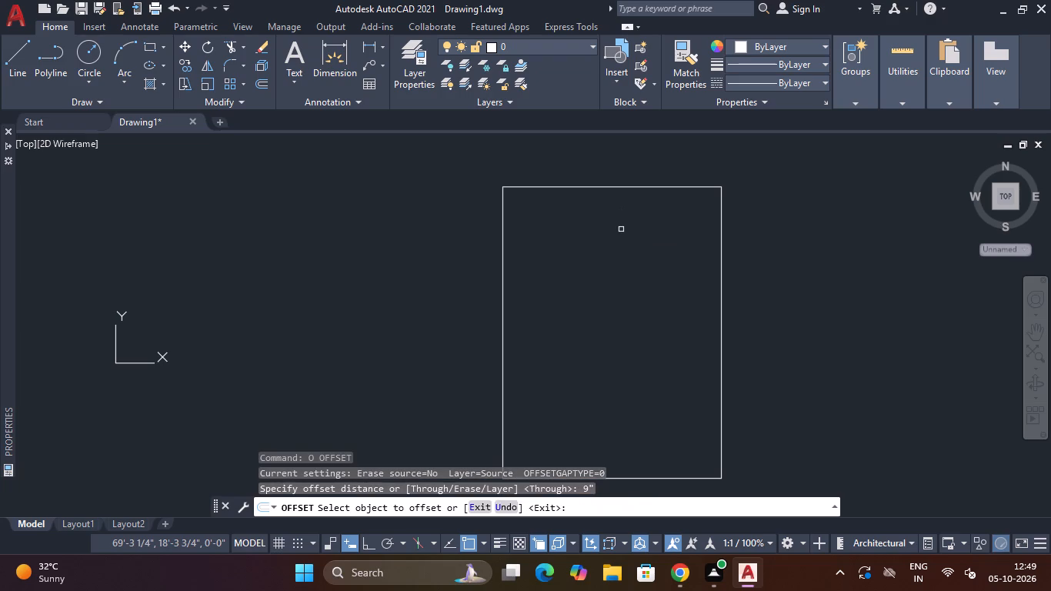
left_click(640, 186)
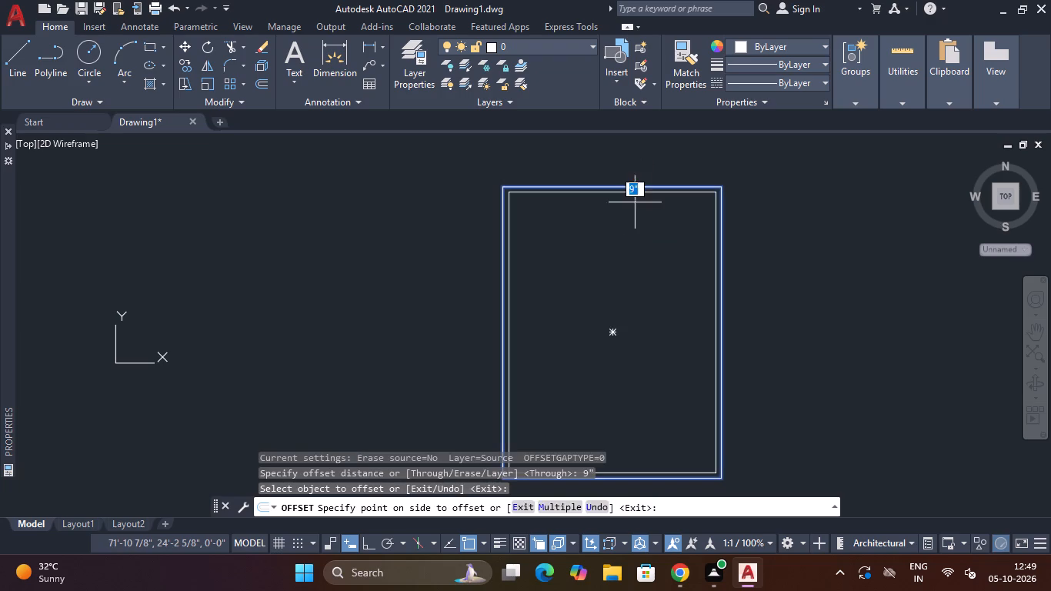
left_click(630, 272)
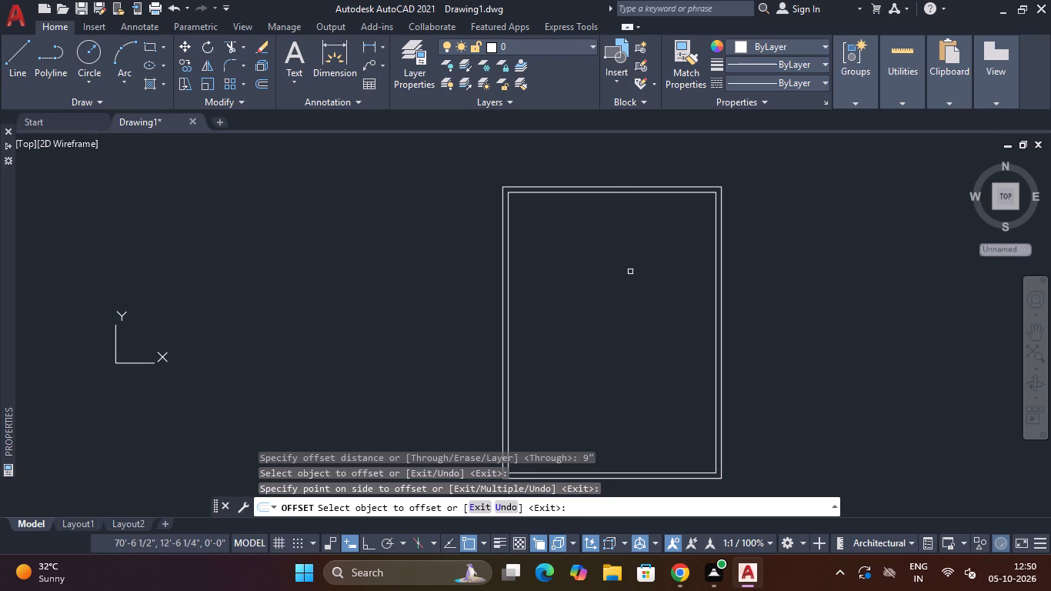
middle_click_drag(629, 272, 608, 231)
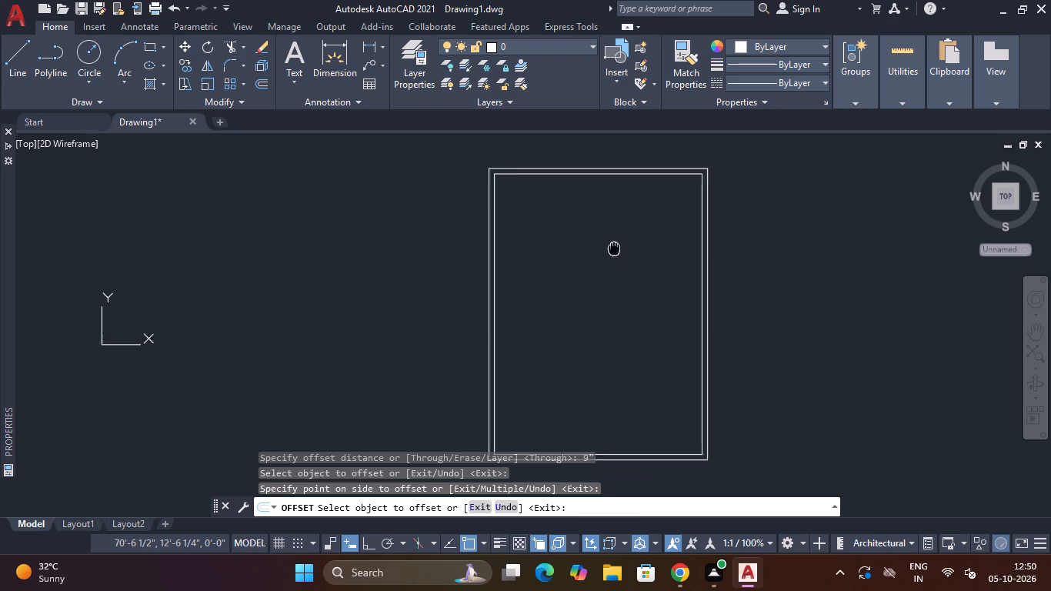
middle_click_drag(608, 231, 596, 196)
middle_click_drag(596, 205, 582, 252)
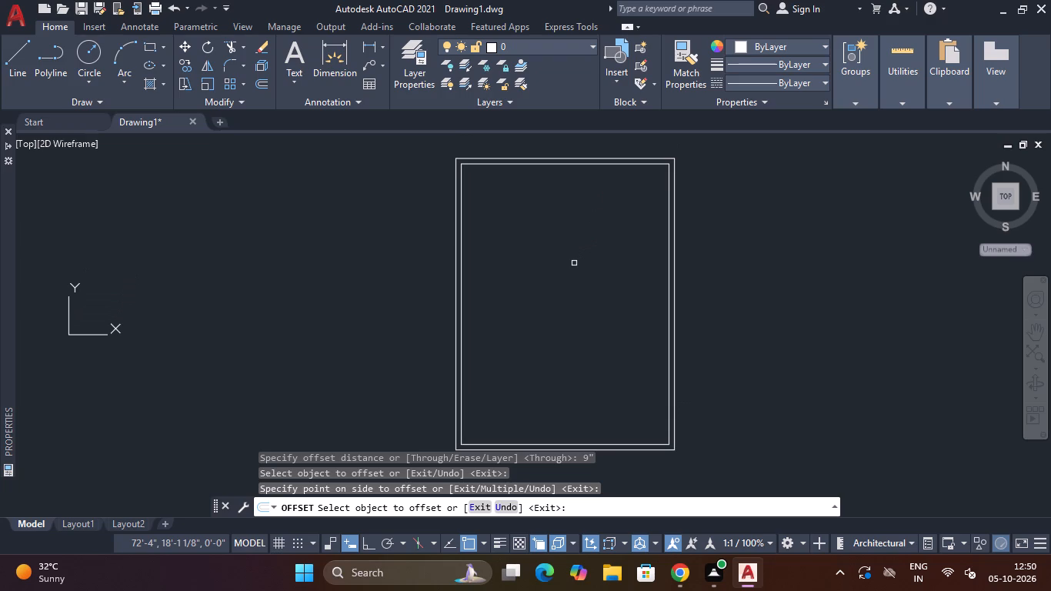
key("Escape")
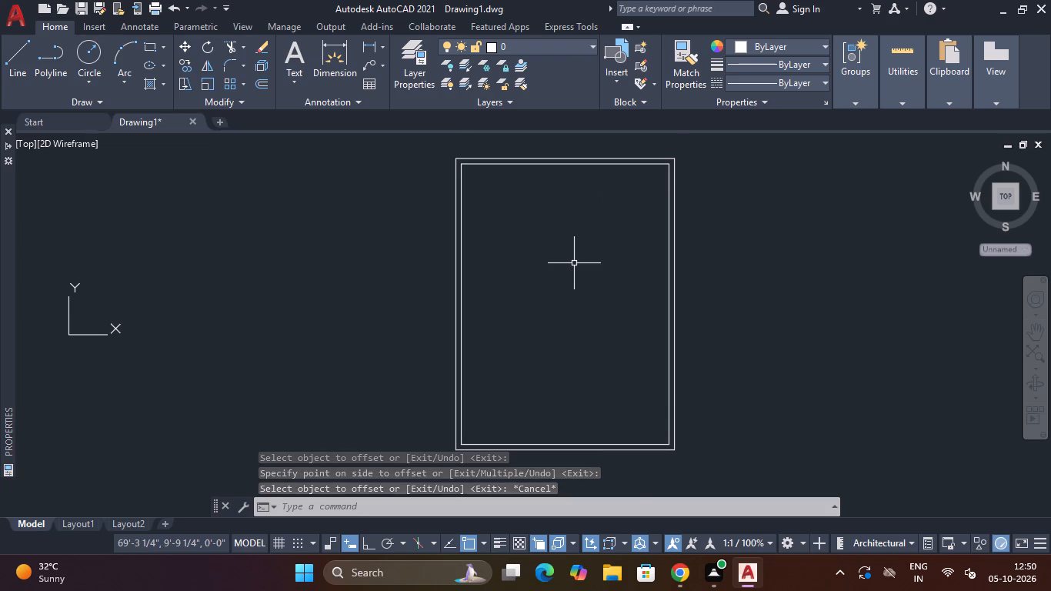
Explode the inner offset rectangle into separate lines.
scroll(688, 206, "up", 2)
left_click(643, 209)
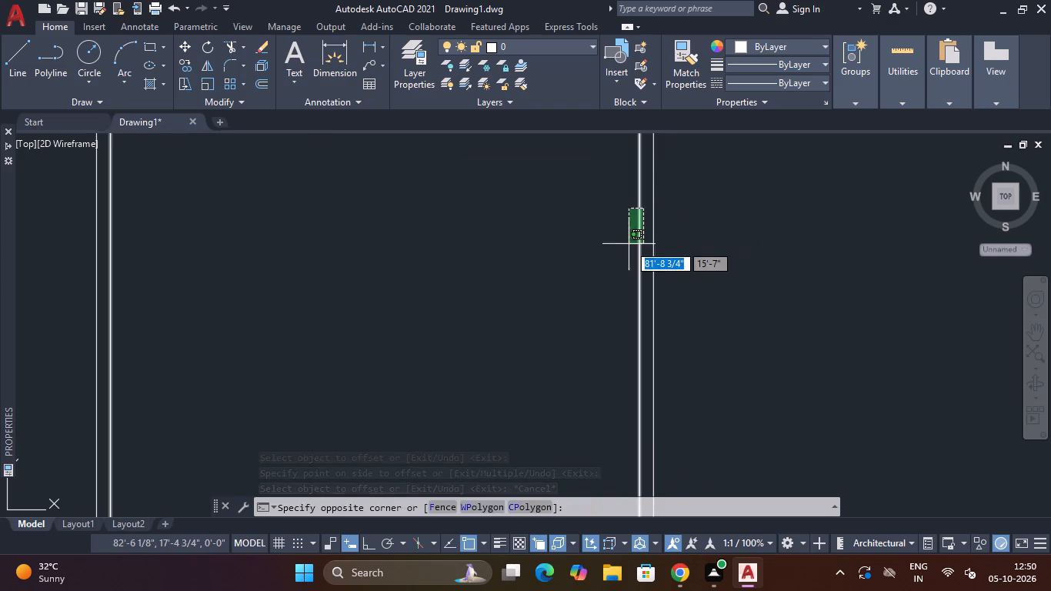
left_click(626, 246)
type("EX")
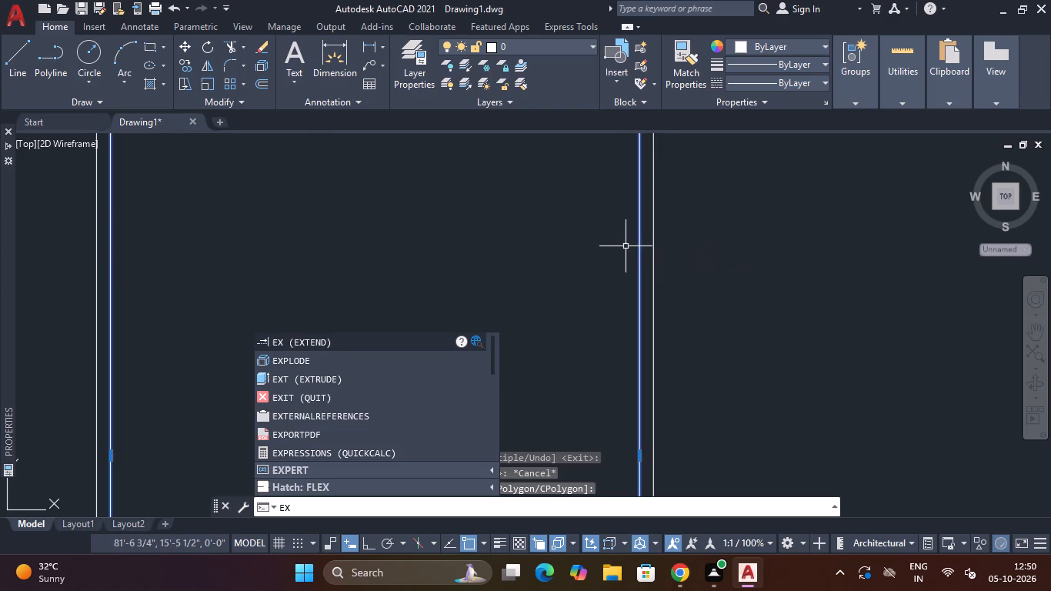
key("Down")
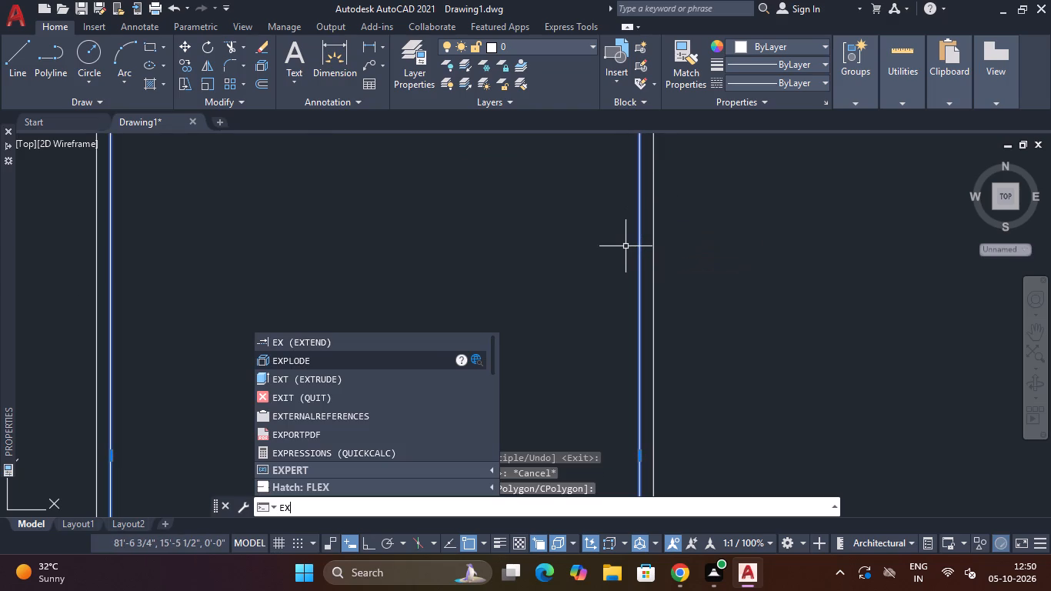
left_click(422, 355)
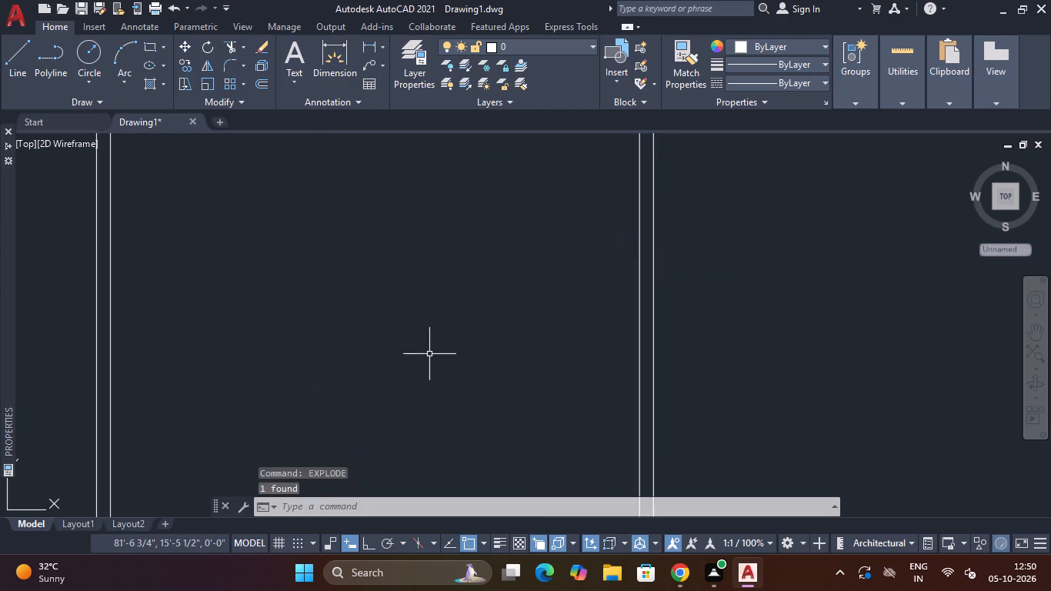
Offset the left inner wall line 11' into the plan for the first room's vertical partition.
scroll(481, 316, "down", 4)
scroll(476, 326, "up", 2)
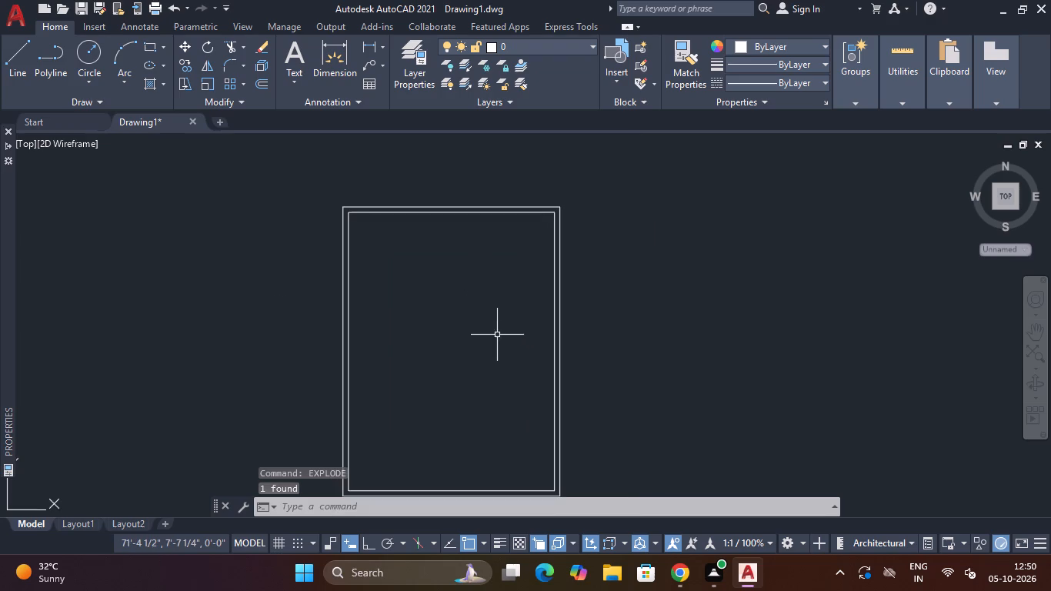
scroll(504, 334, "down", 1)
middle_click_drag(500, 335, 524, 315)
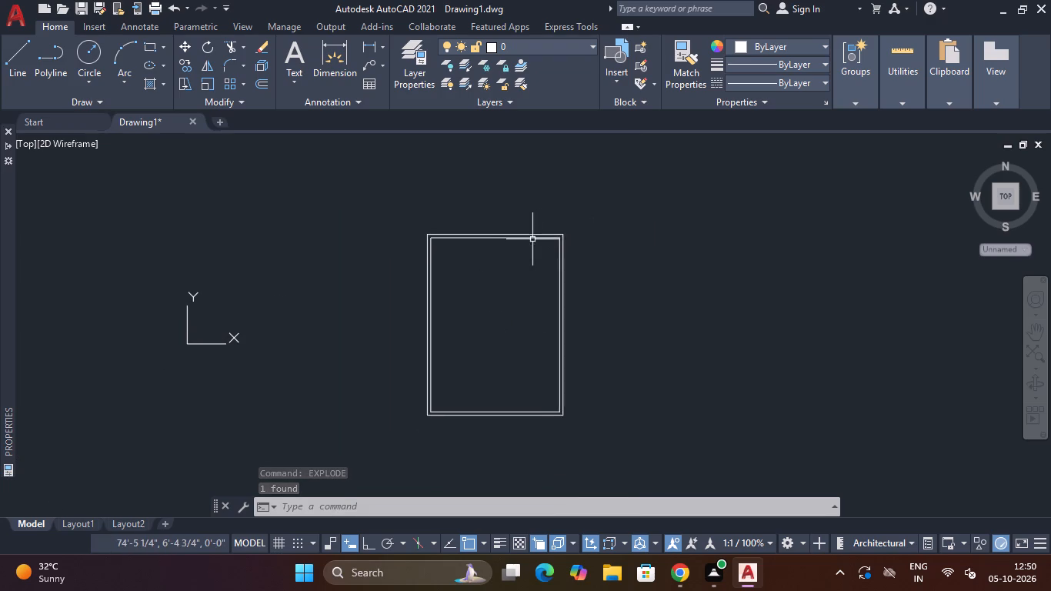
scroll(532, 239, "up", 3)
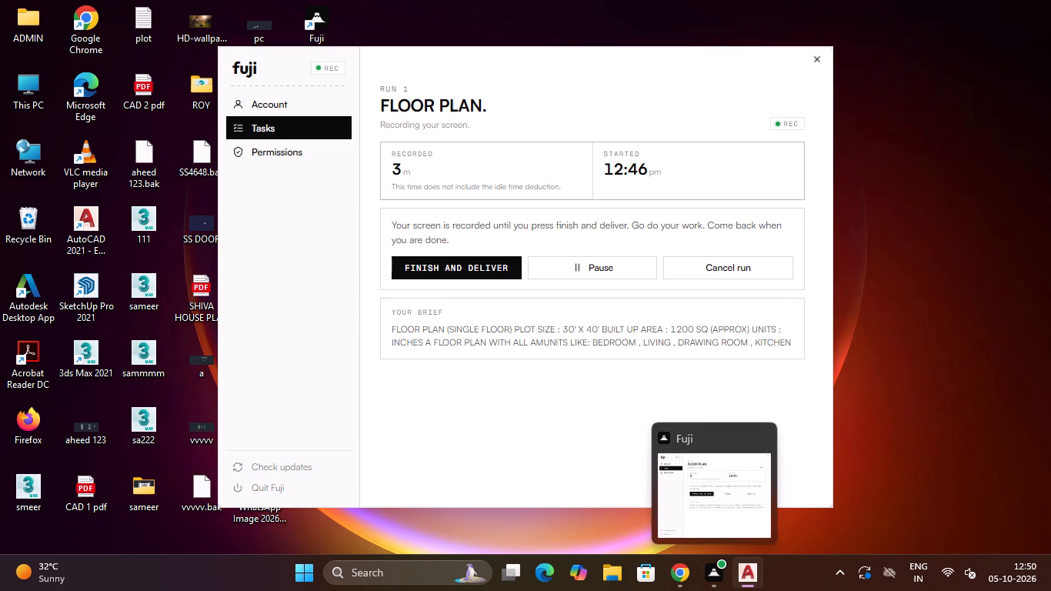
scroll(526, 308, "down", 2)
middle_click_drag(539, 302, 600, 207)
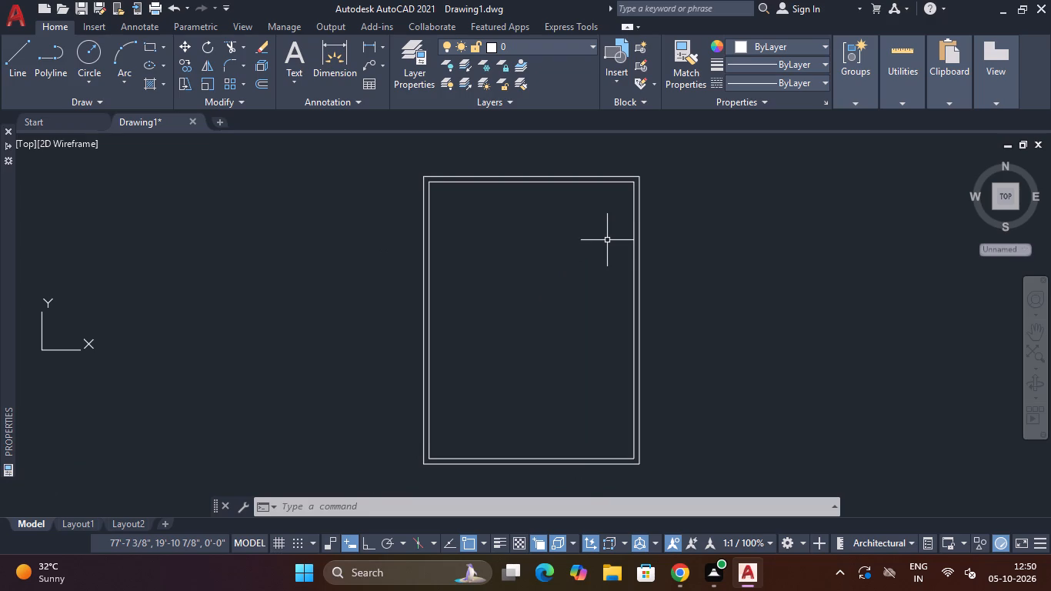
type("O")
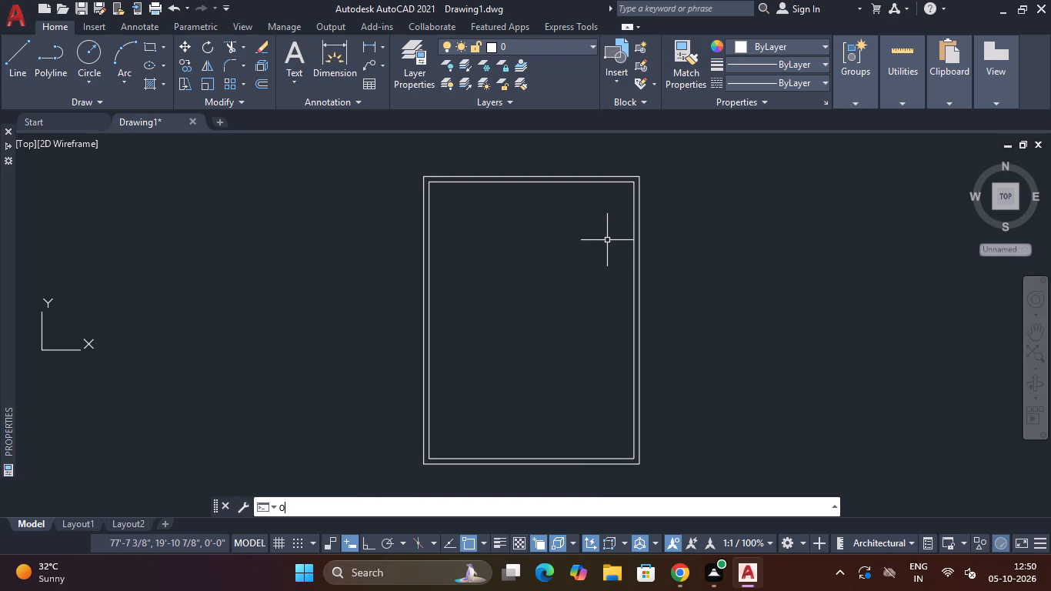
key("space")
type("11'")
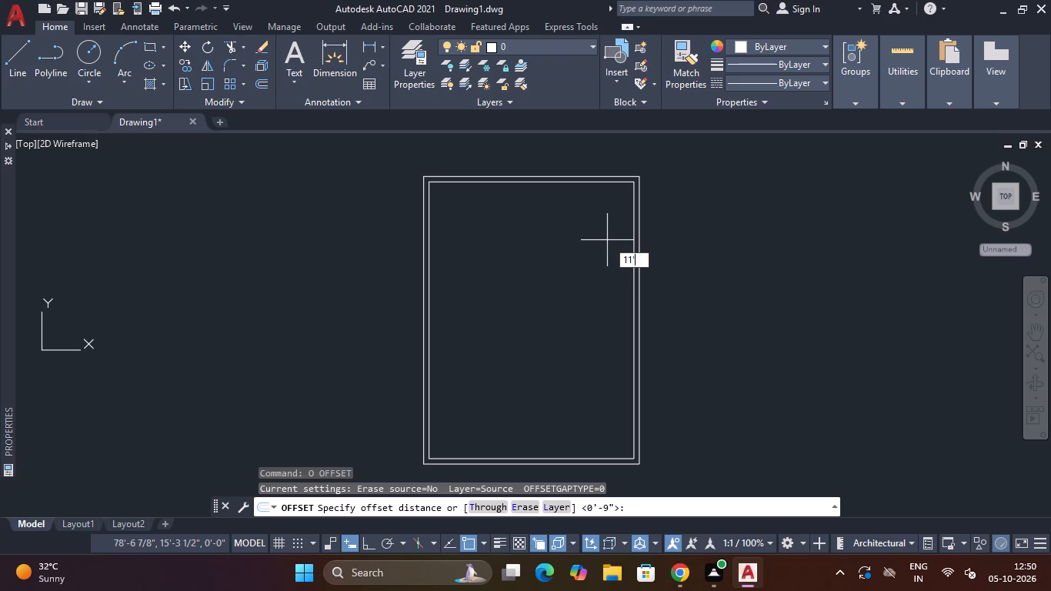
key("Return")
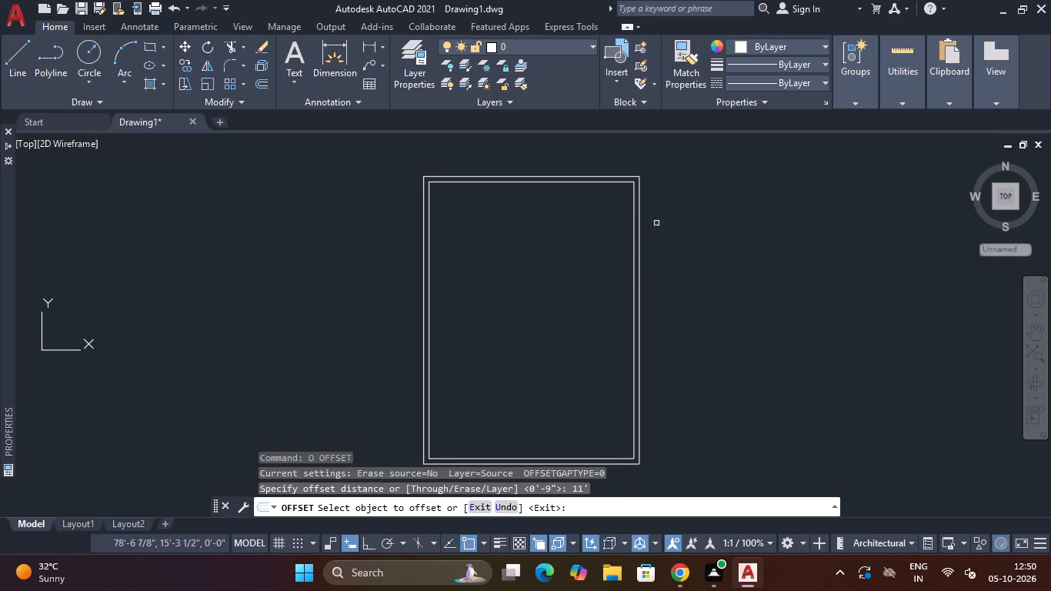
left_click(430, 302)
left_click(529, 298)
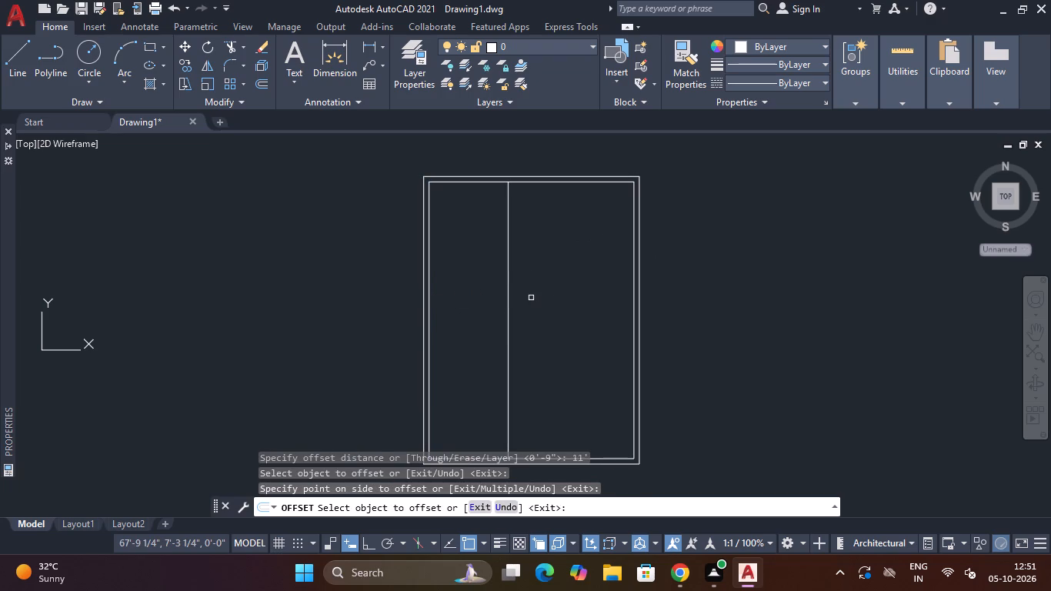
key("Escape")
Offset the top inner wall line 12' downward for the first room's horizontal partition.
type("O")
key("space")
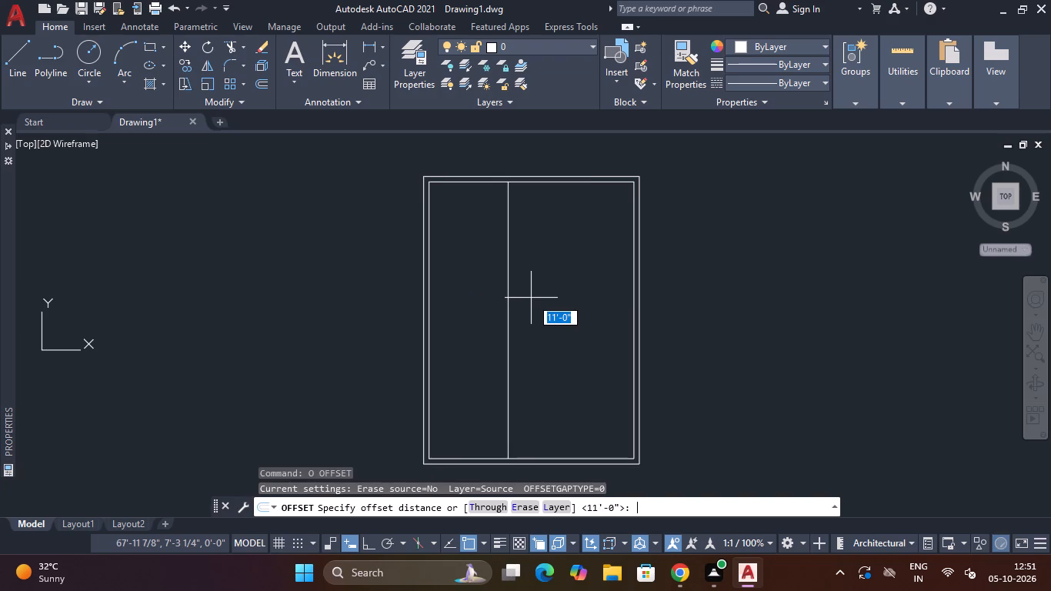
type("12'")
key("Return")
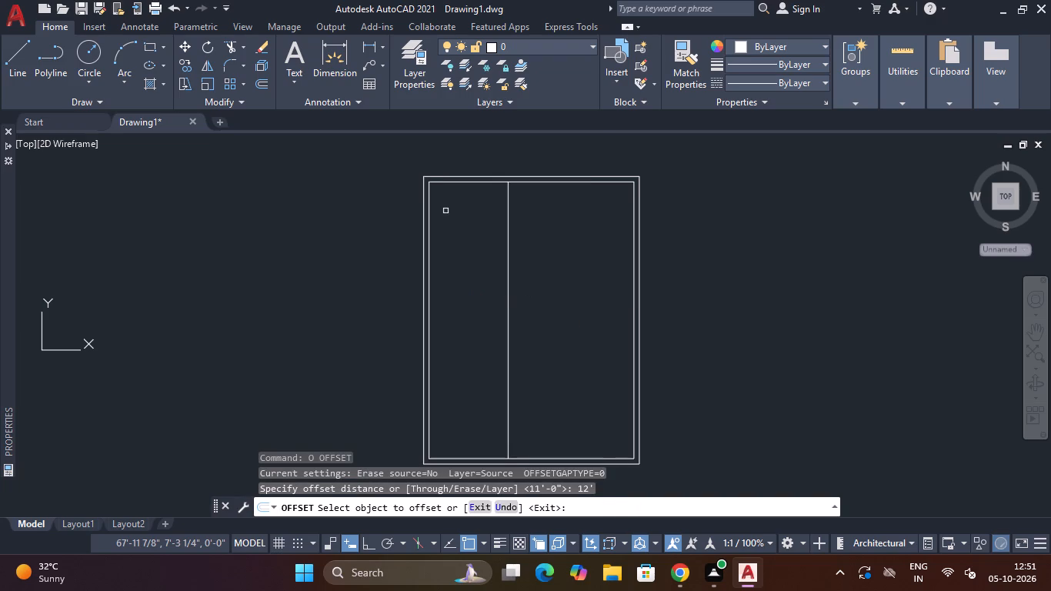
scroll(445, 207, "up", 2)
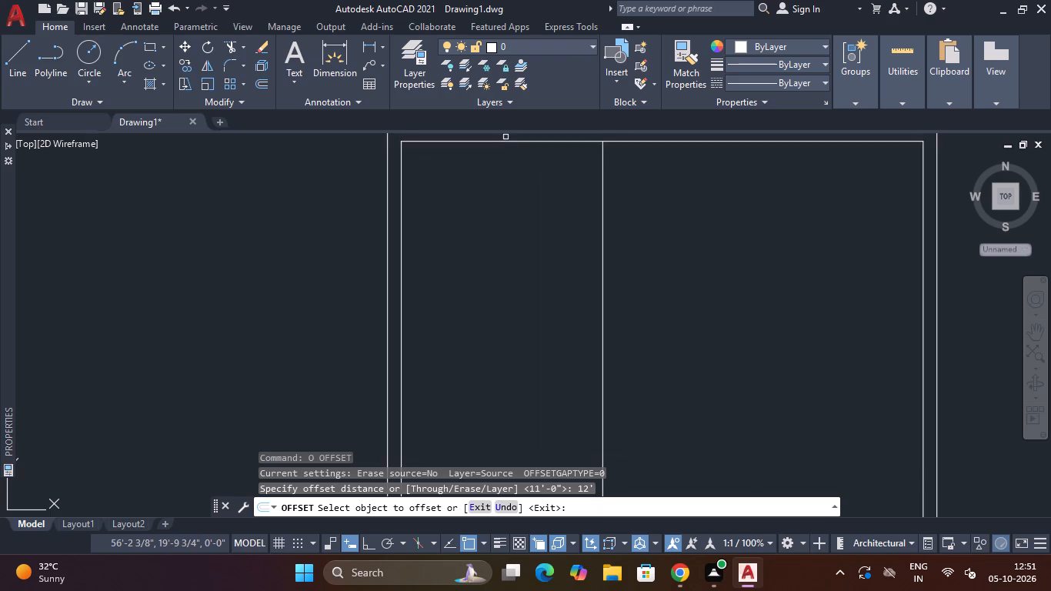
left_click(505, 140)
left_click(514, 295)
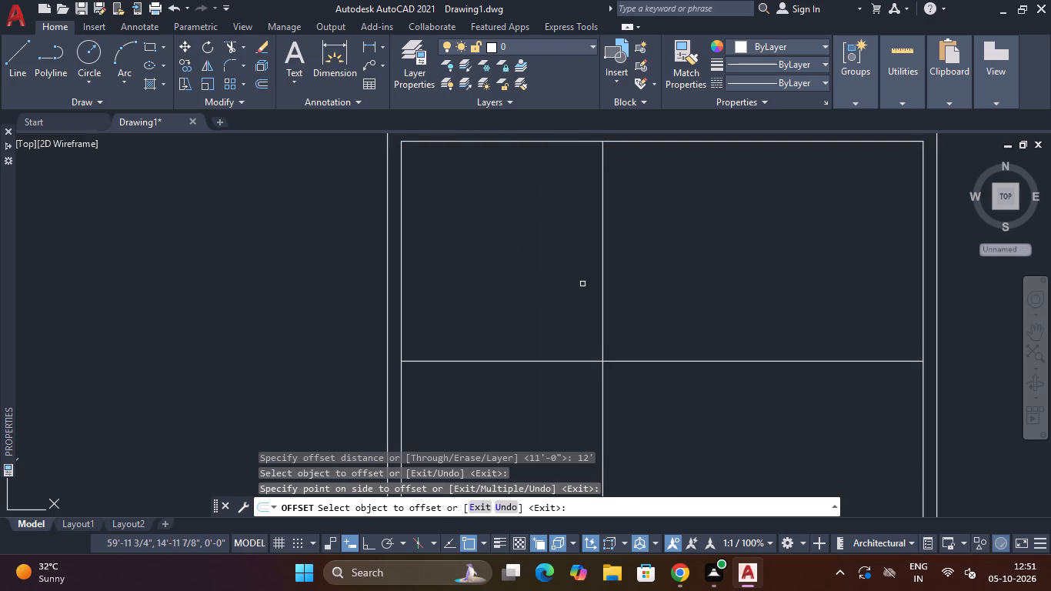
key("Escape")
key("Escape")
Trim both partition lines beyond their intersection so they enclose only the upper-left room.
type("TR")
key("space")
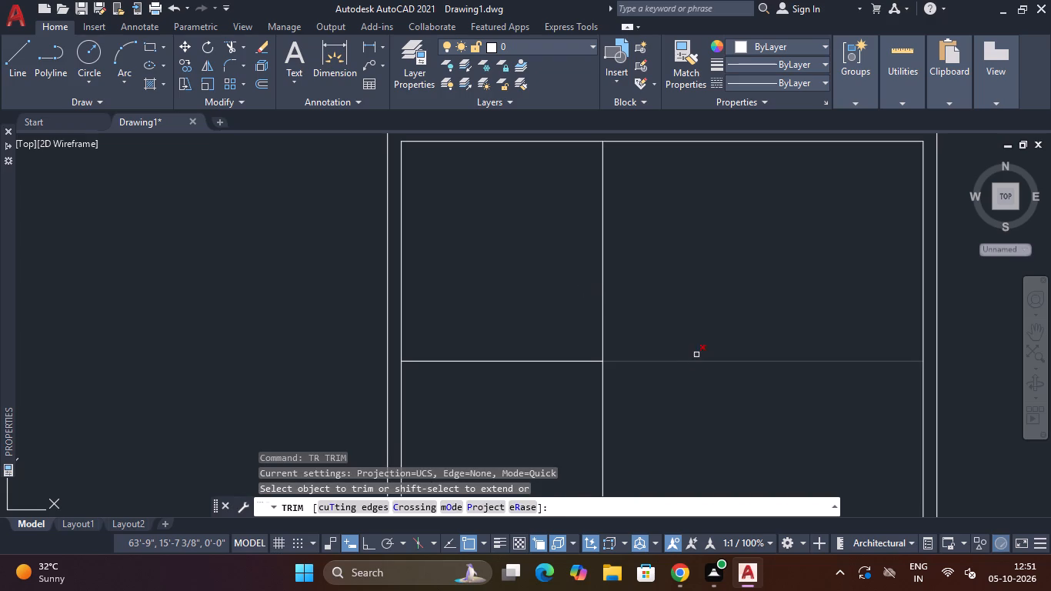
left_click_drag(698, 339, 617, 396)
left_click_drag(617, 396, 589, 413)
key("Escape")
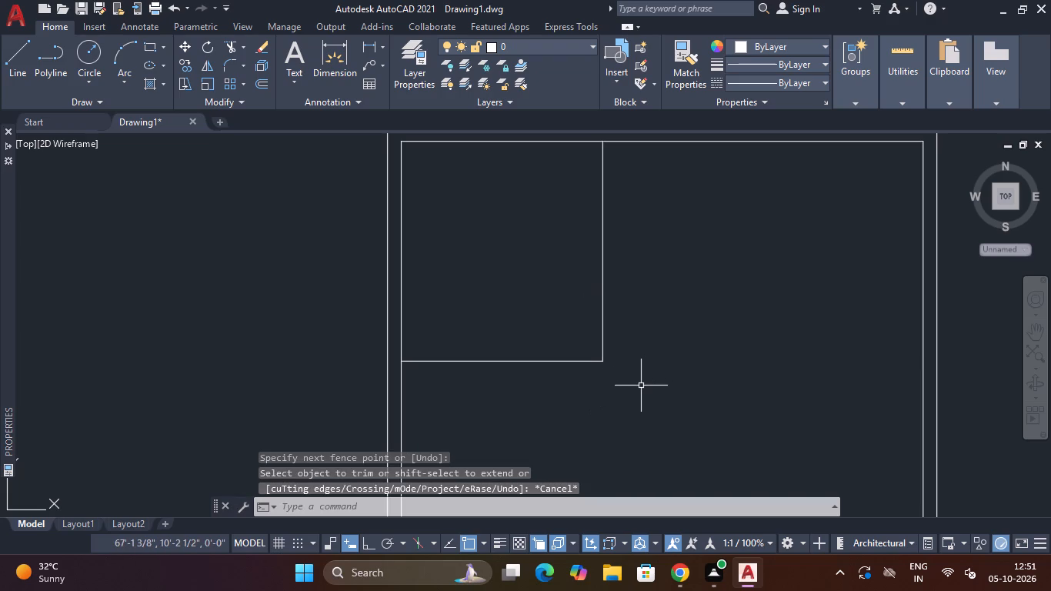
key("Escape")
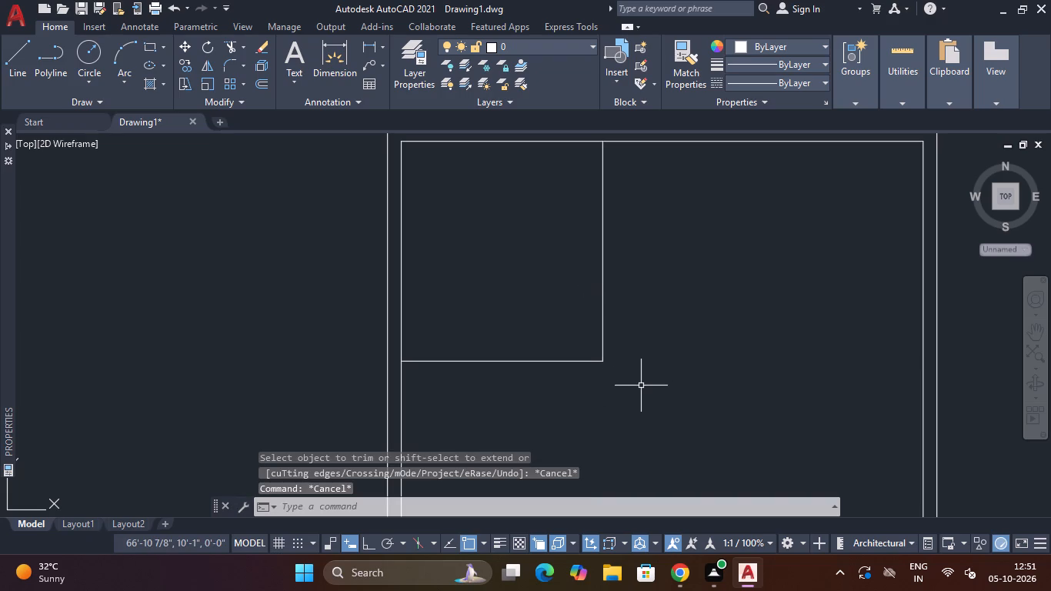
Offset the upper-left room's vertical and horizontal partition lines 5" outward to give the partition walls thickness.
type("O")
key("space")
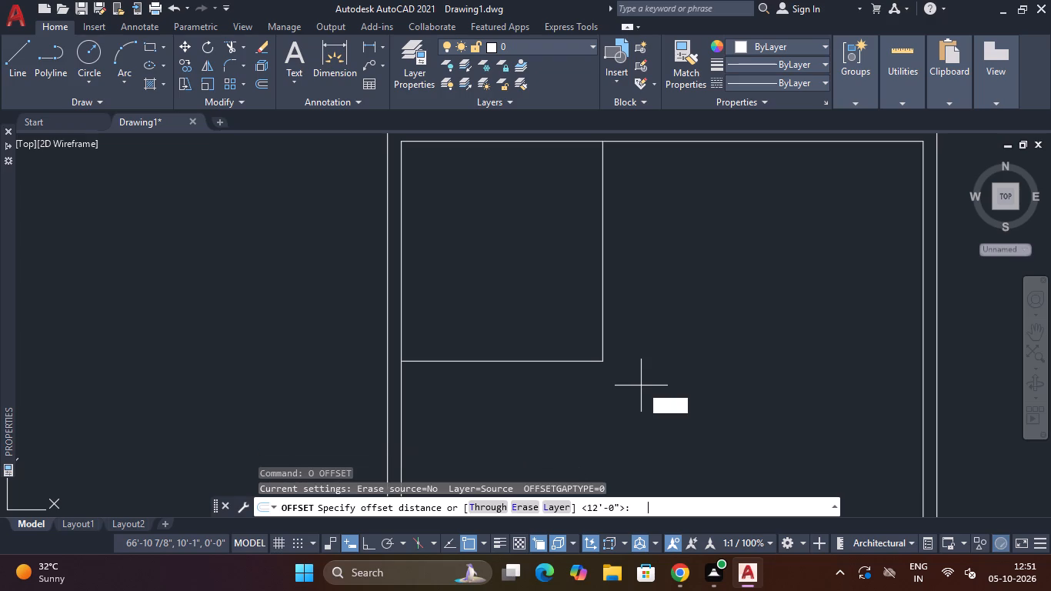
key("BackSpace")
key("BackSpace")
key("o")
key("Return")
key("5")
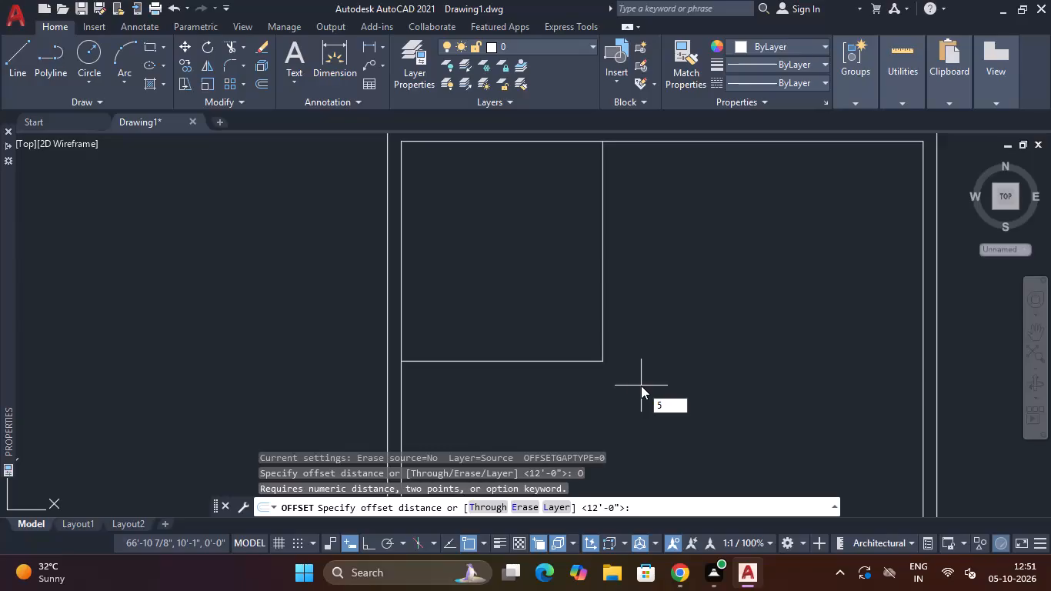
key("shift+quotedbl")
key("Return")
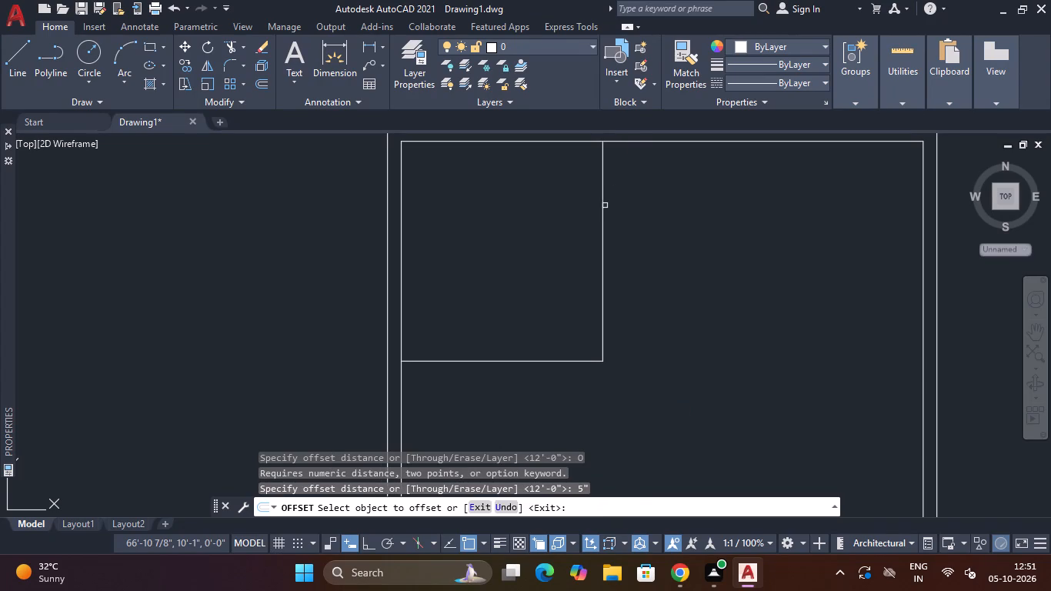
left_click(602, 208)
left_click(659, 214)
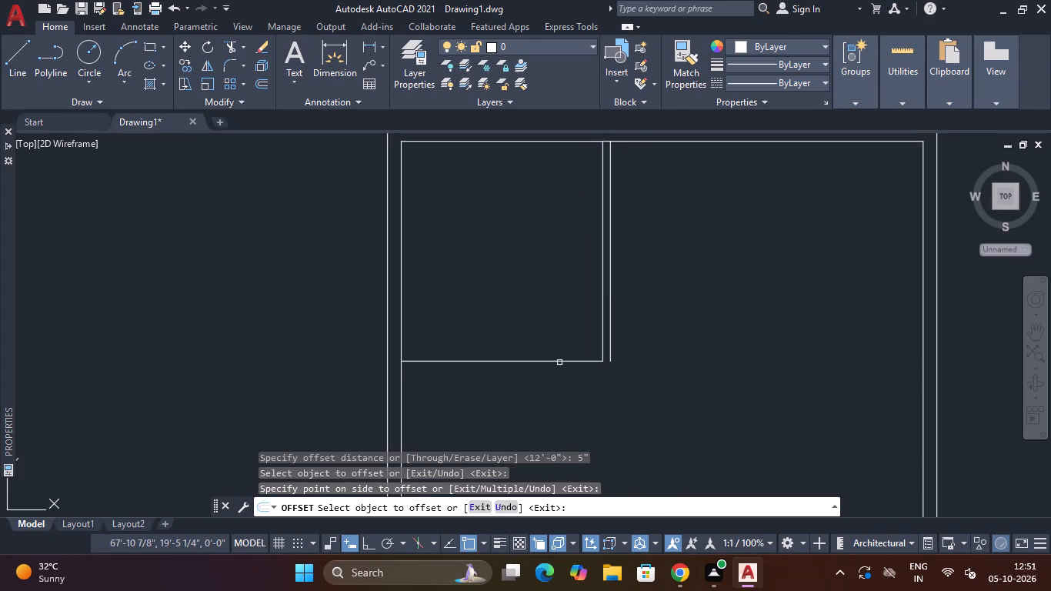
left_click(559, 362)
left_click(554, 392)
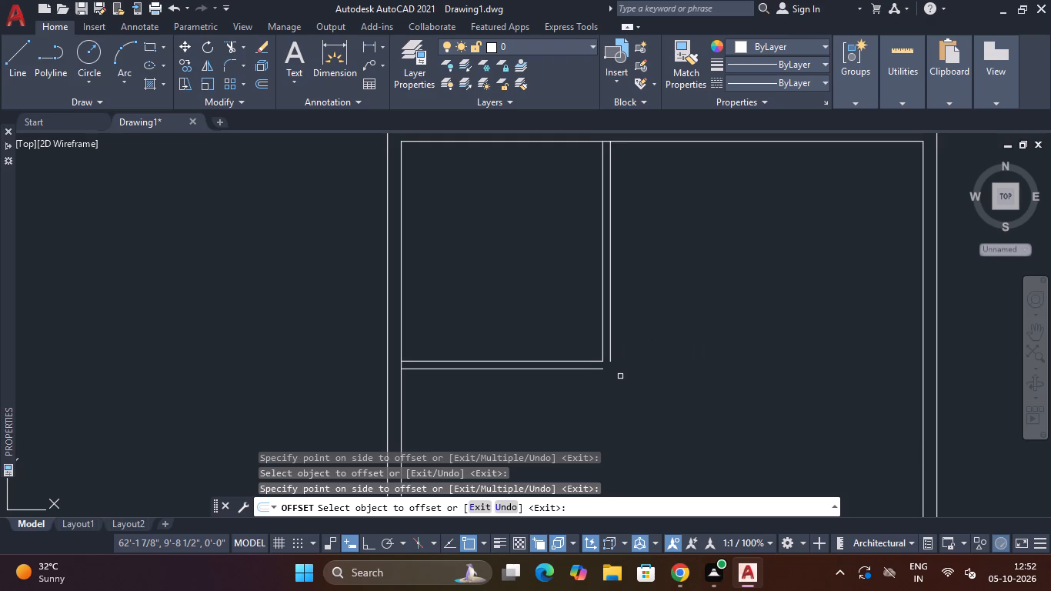
key("Escape")
key("Escape")
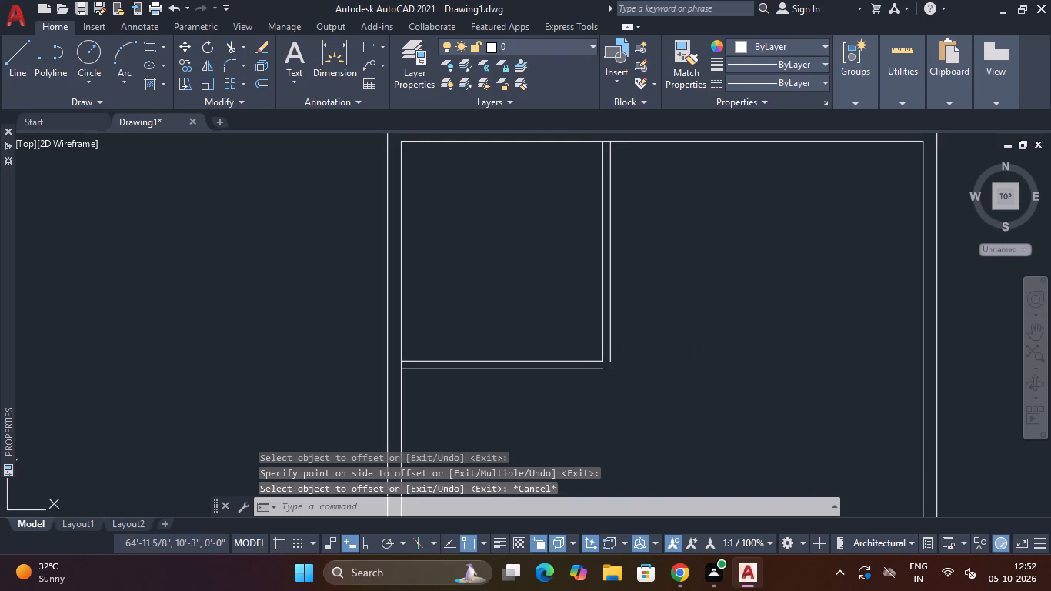
key("Escape")
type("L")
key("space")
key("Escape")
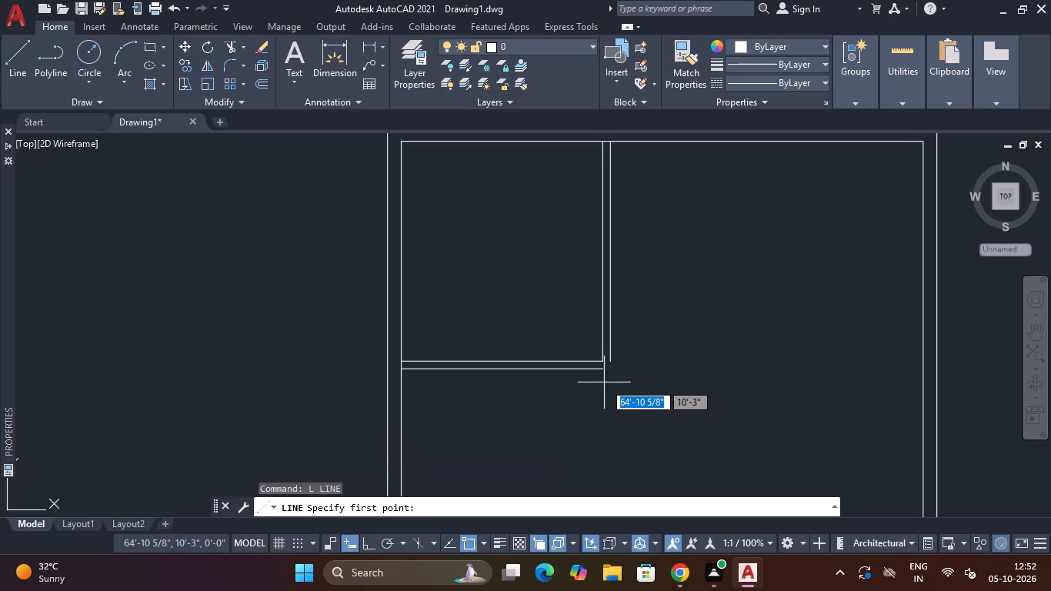
Extend the outer horizontal partition line to the right inner wall, and the outer vertical partition line down to meet it.
type("EX")
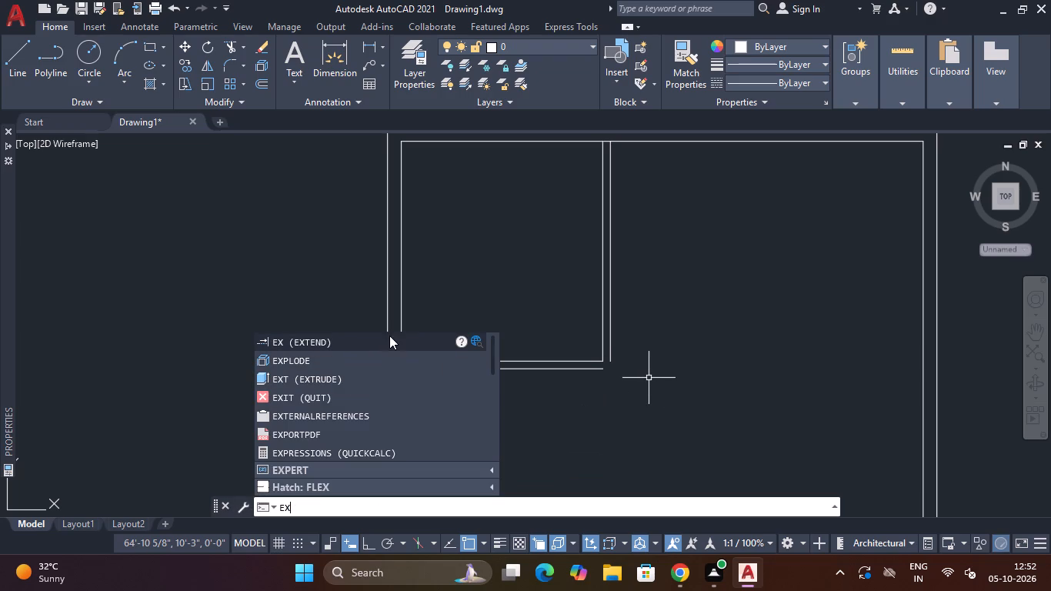
left_click(389, 349)
left_click(599, 369)
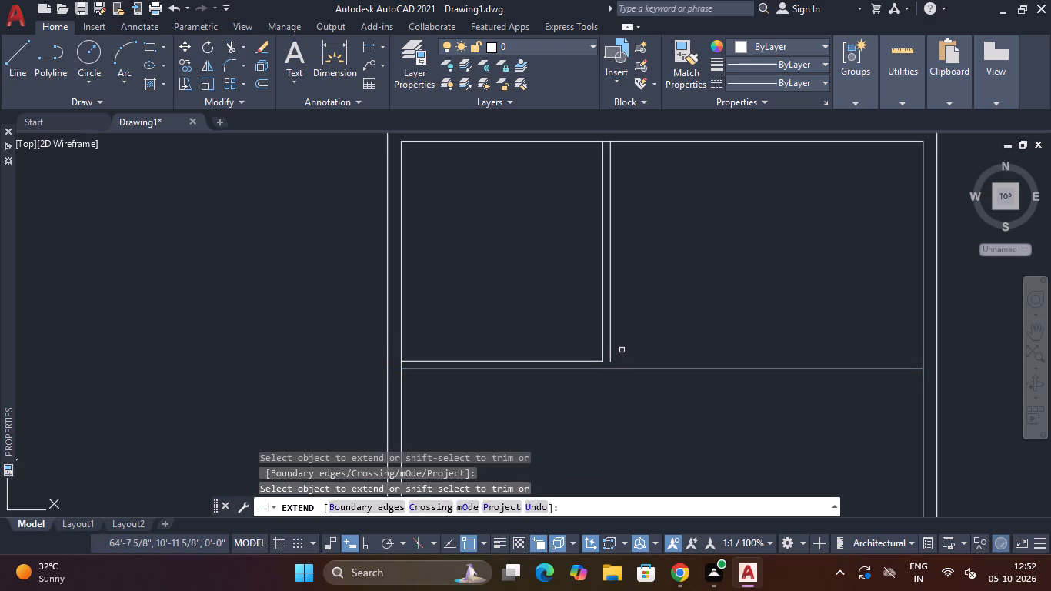
left_click(612, 349)
key("Escape")
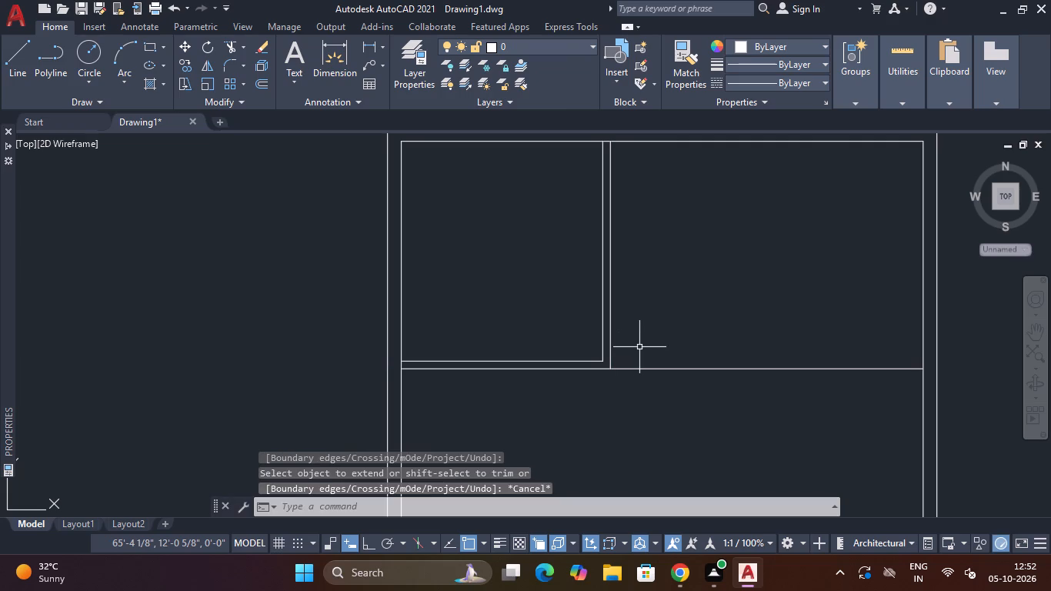
Trim the outer horizontal partition line's excess past the room's lower-right corner.
type("TR")
key("space")
left_click(639, 347)
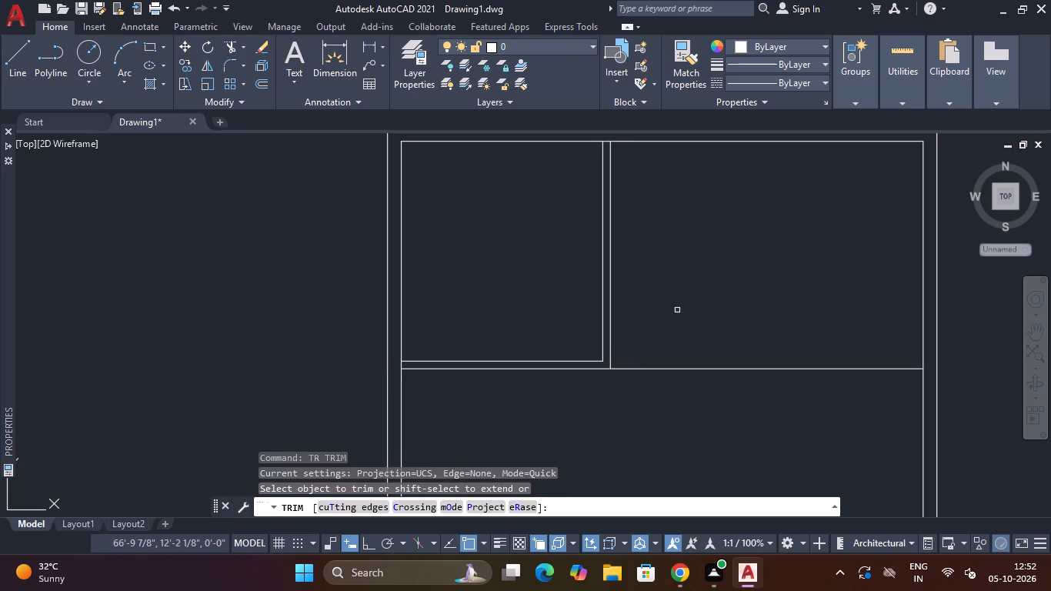
left_click_drag(677, 307, 693, 382)
key("Escape")
key("Escape")
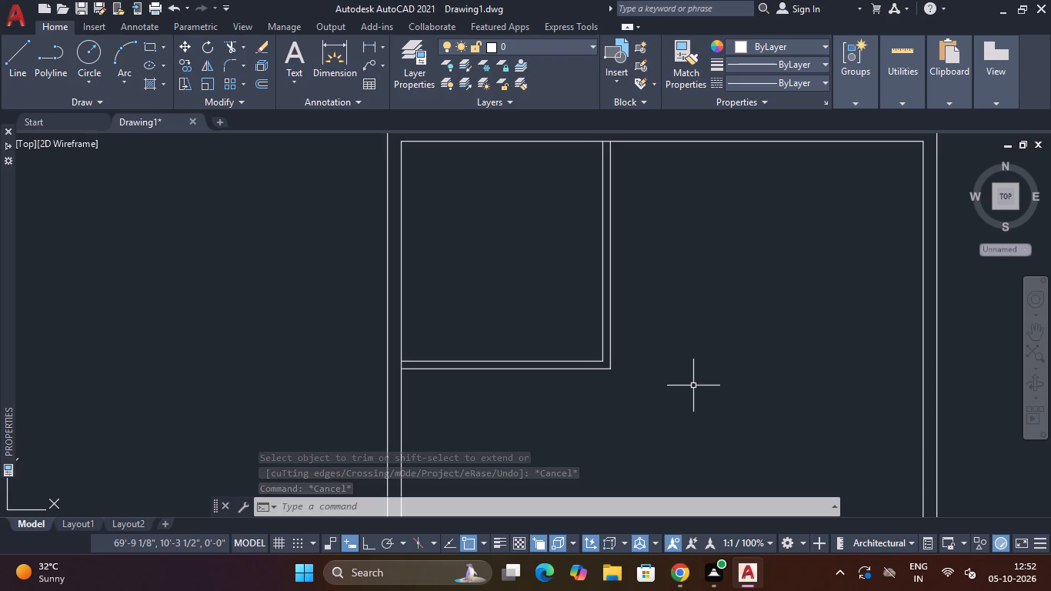
Offset the upper-left room's outer vertical partition line 7'6" to the right.
type("O")
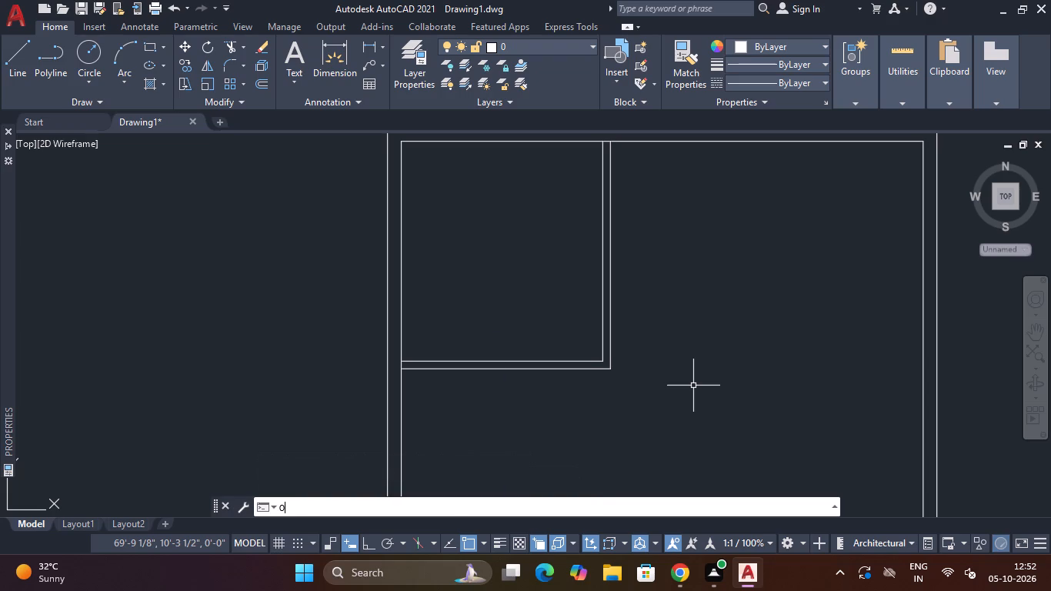
key("space")
type("7'")
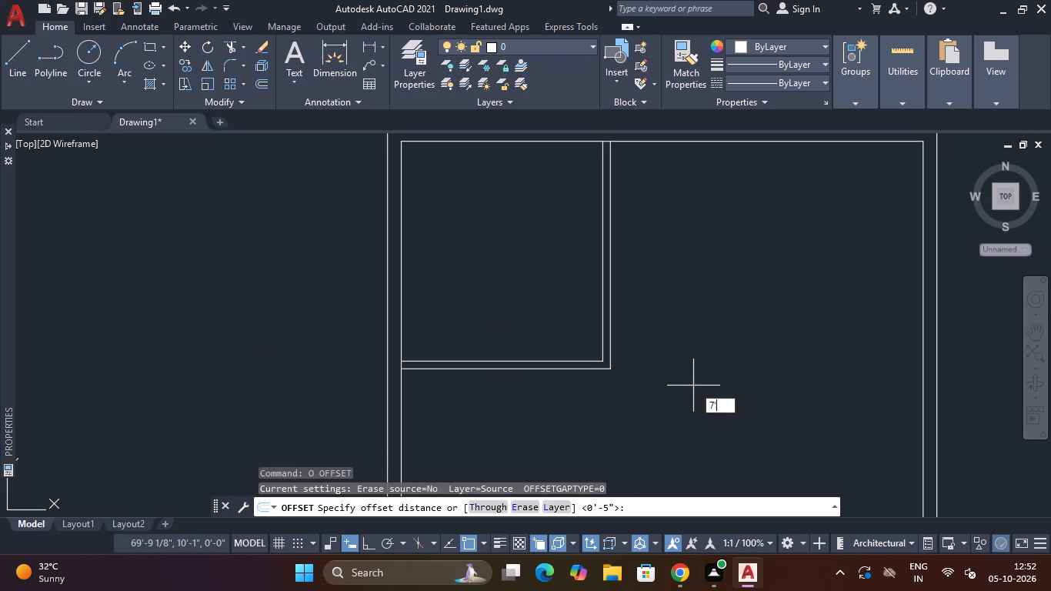
key("6")
key("shift+quotedbl")
key("Return")
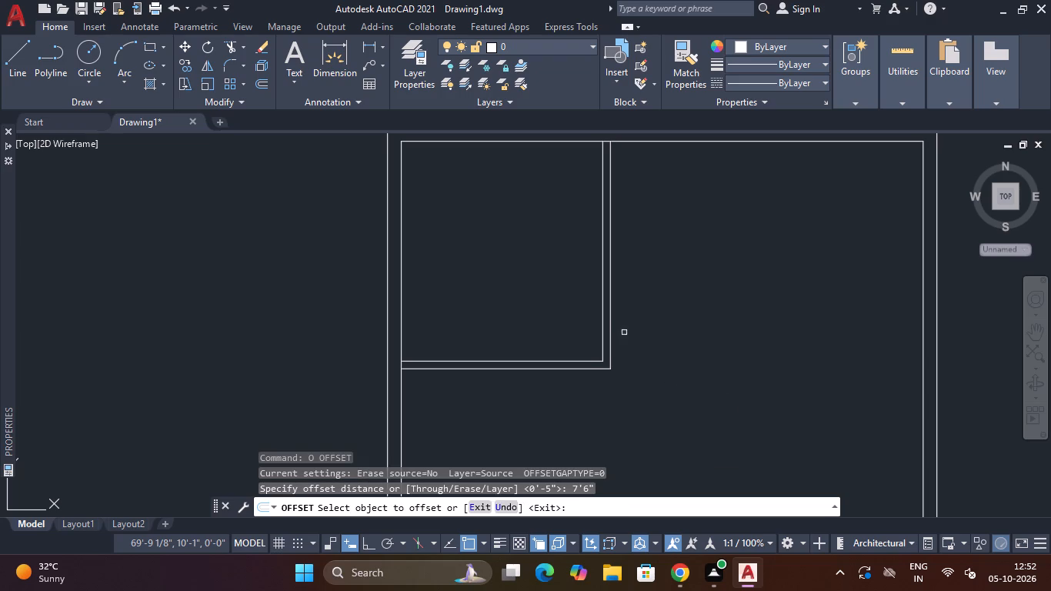
left_click(611, 262)
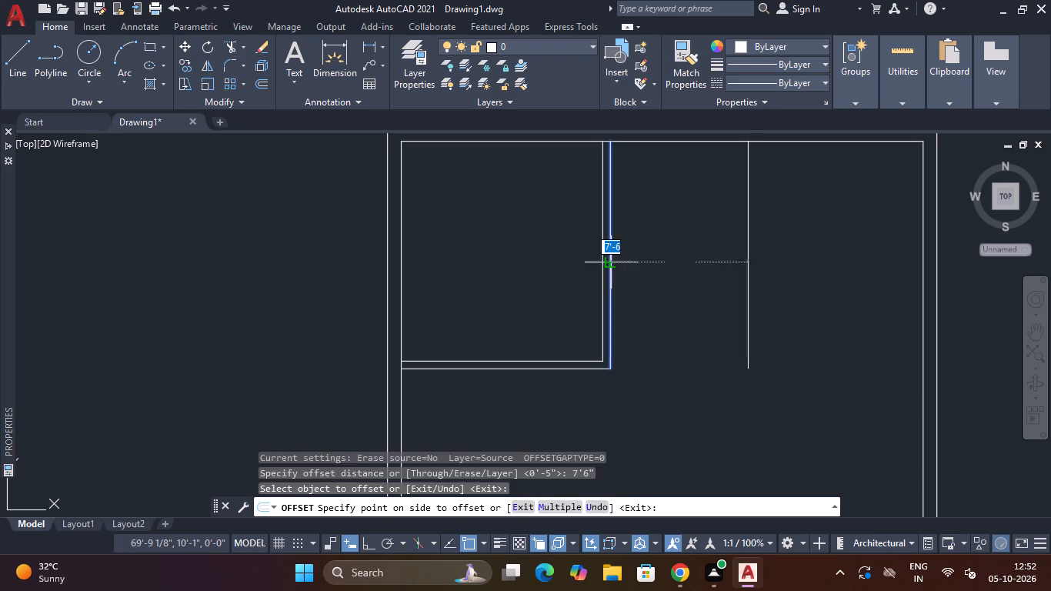
left_click(736, 279)
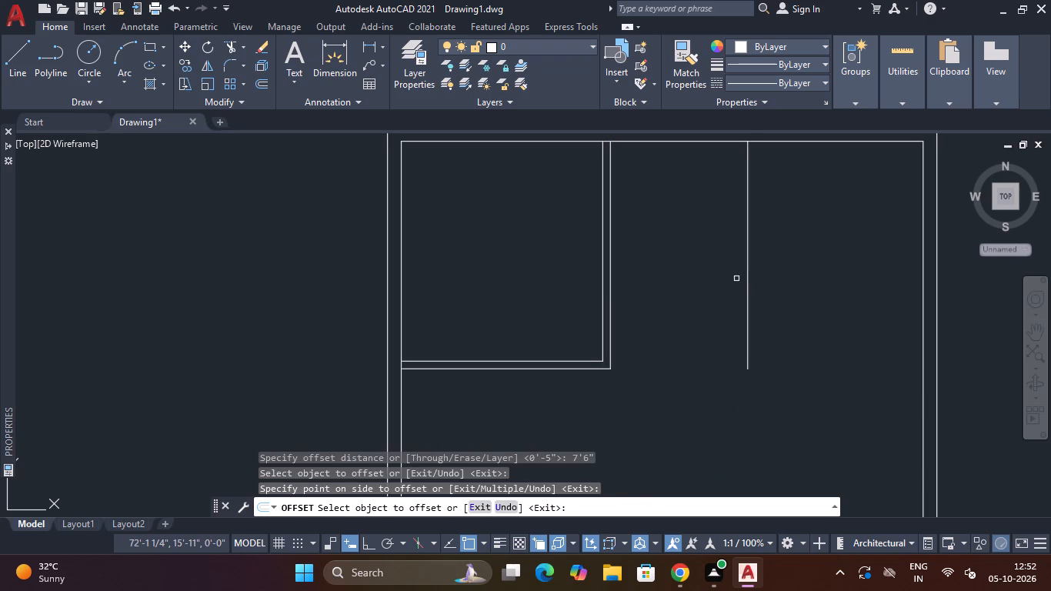
type("O")
key("space")
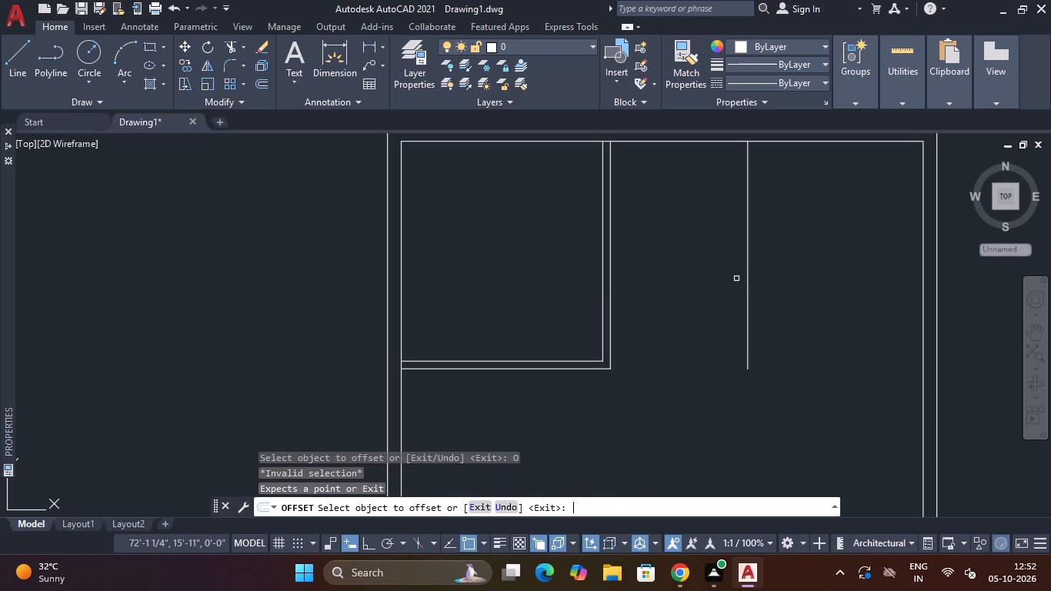
key("Escape")
Offset the top wall's inner line 5' downward.
type("O")
key("space")
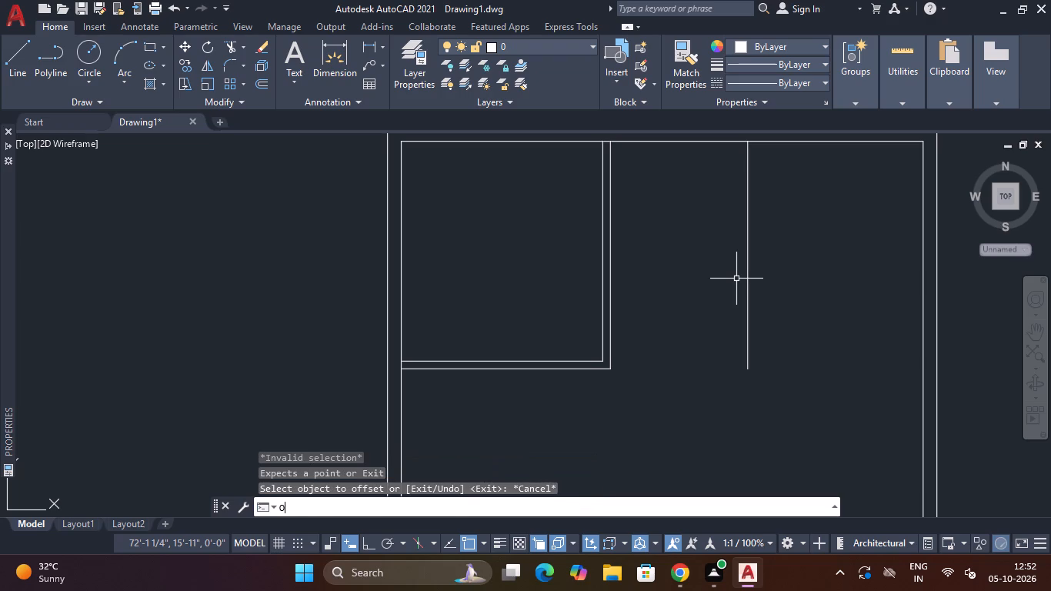
type("5'")
key("Return")
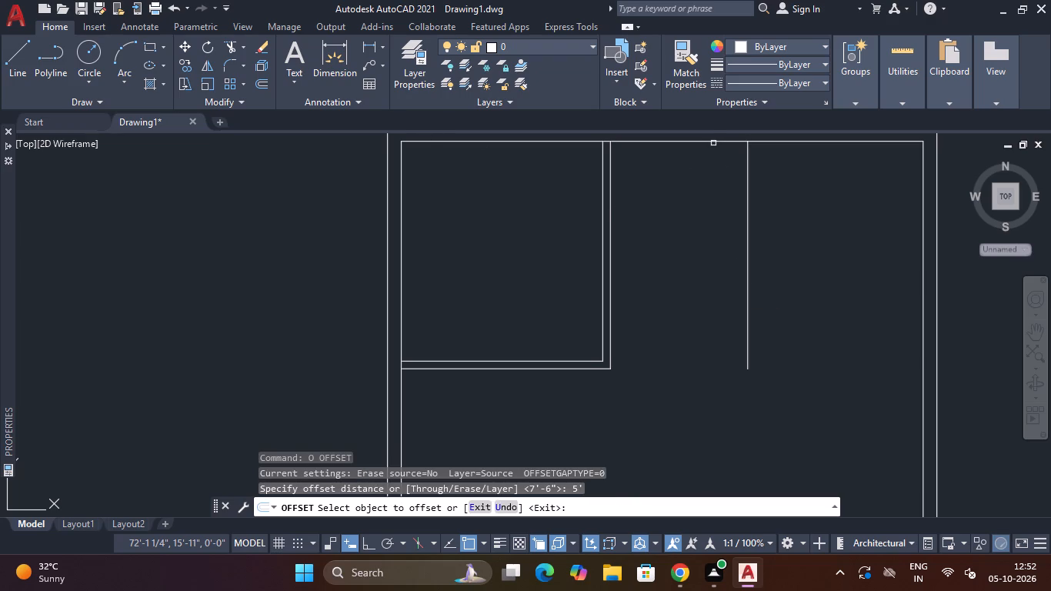
left_click_drag(713, 140, 713, 148)
left_click(702, 207)
key("Escape")
key("Escape")
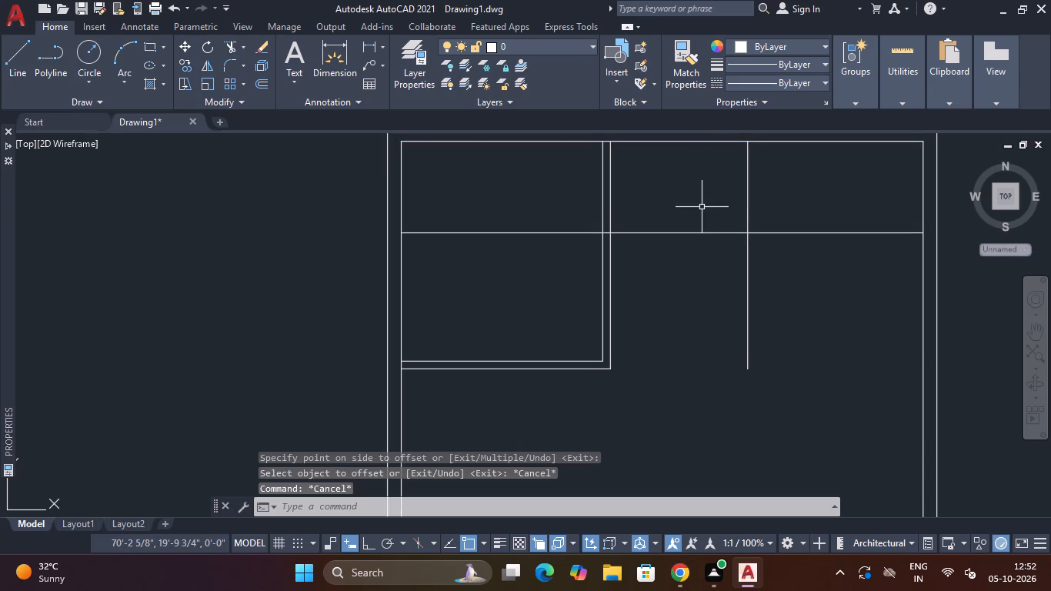
Trim the new horizontal line where it crosses the upper-left room and its 5" vertical partition wall.
type("TR")
key("space")
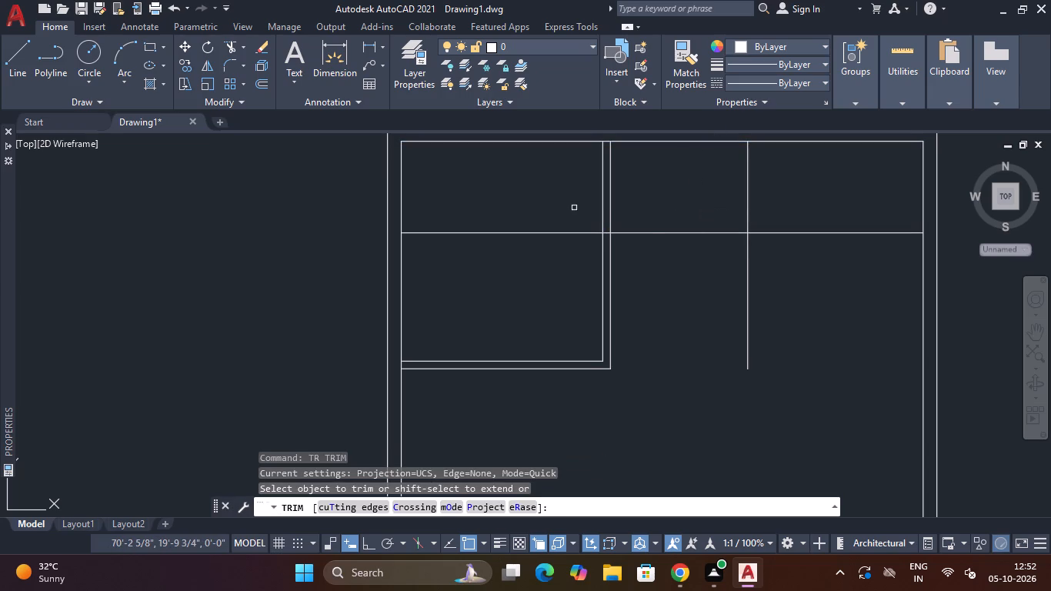
left_click_drag(548, 206, 549, 253)
scroll(614, 232, "up", 4)
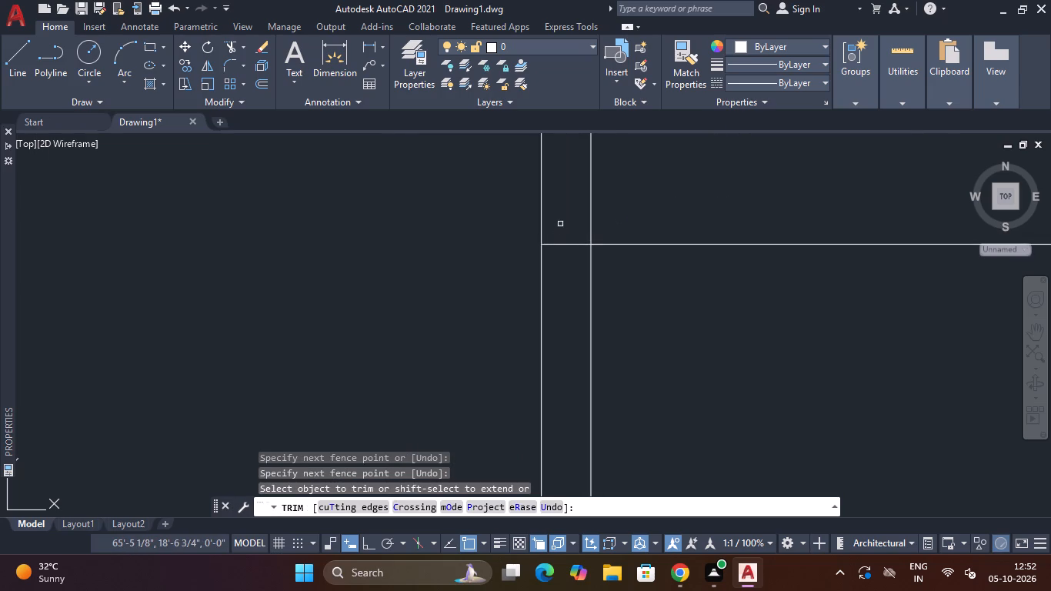
left_click_drag(560, 223, 562, 262)
Trim the new horizontal and vertical lines beyond their intersection to enclose a 7'6" by 5' room beside the upper-left room.
scroll(776, 195, "down", 6)
middle_click_drag(816, 246, 739, 279)
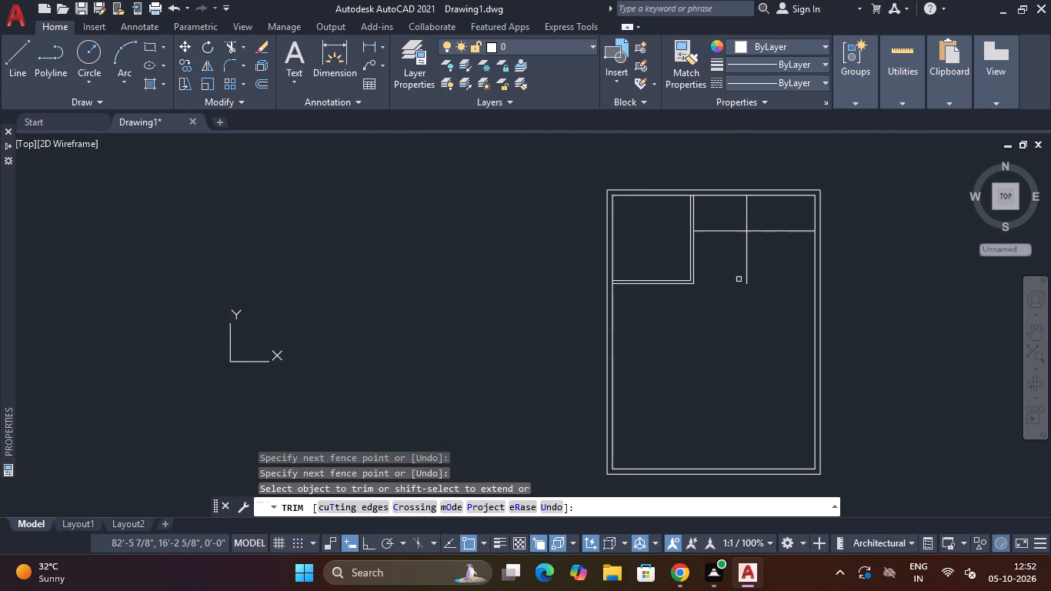
scroll(765, 235, "up", 3)
left_click_drag(769, 172, 692, 286)
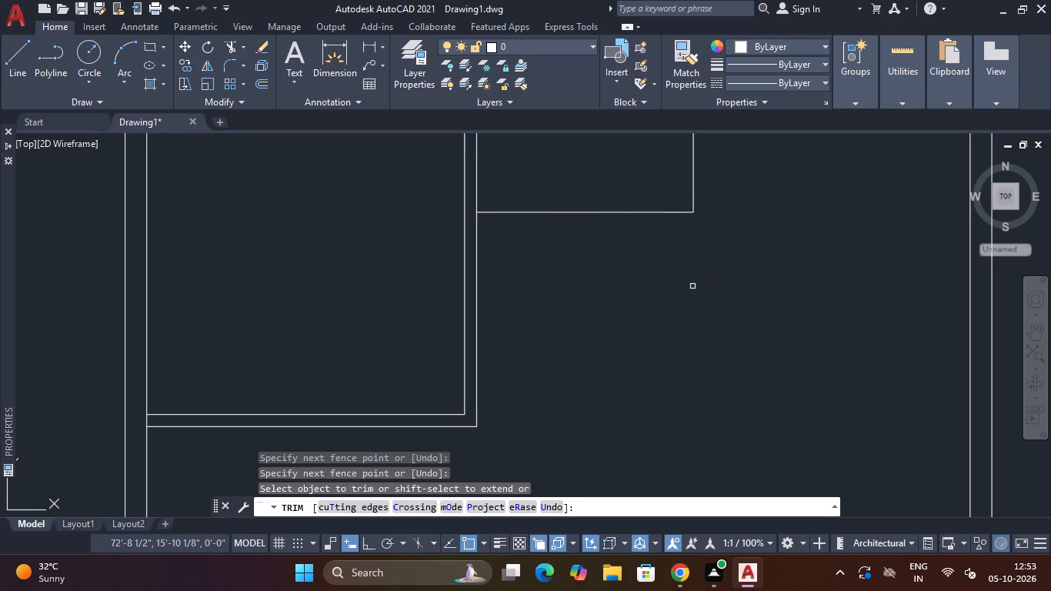
scroll(692, 286, "down", 3)
middle_click_drag(689, 287, 682, 330)
scroll(681, 328, "up", 3)
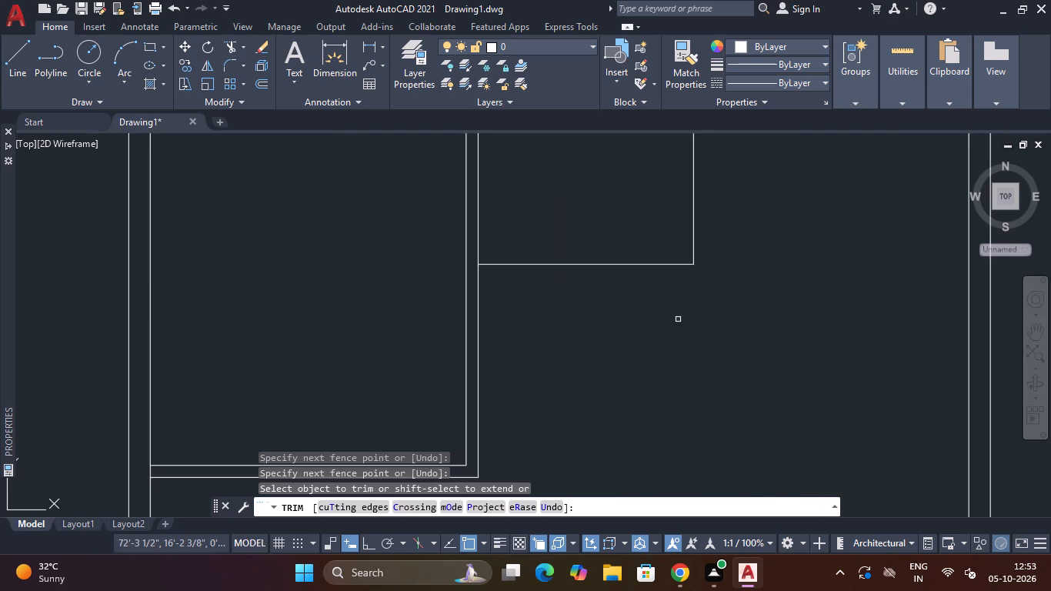
scroll(679, 316, "down", 2)
middle_click_drag(676, 348, 678, 366)
type("O")
key("space")
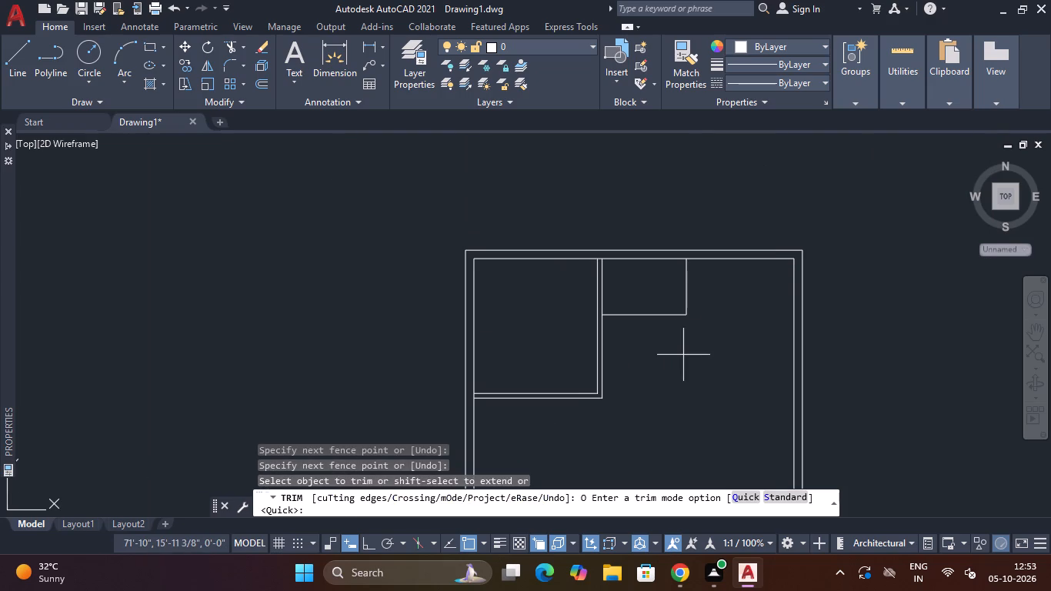
key("Escape")
key("Escape")
Offset the small room's bottom and right lines 5" outward to give its partition walls thickness.
type("O")
key("space")
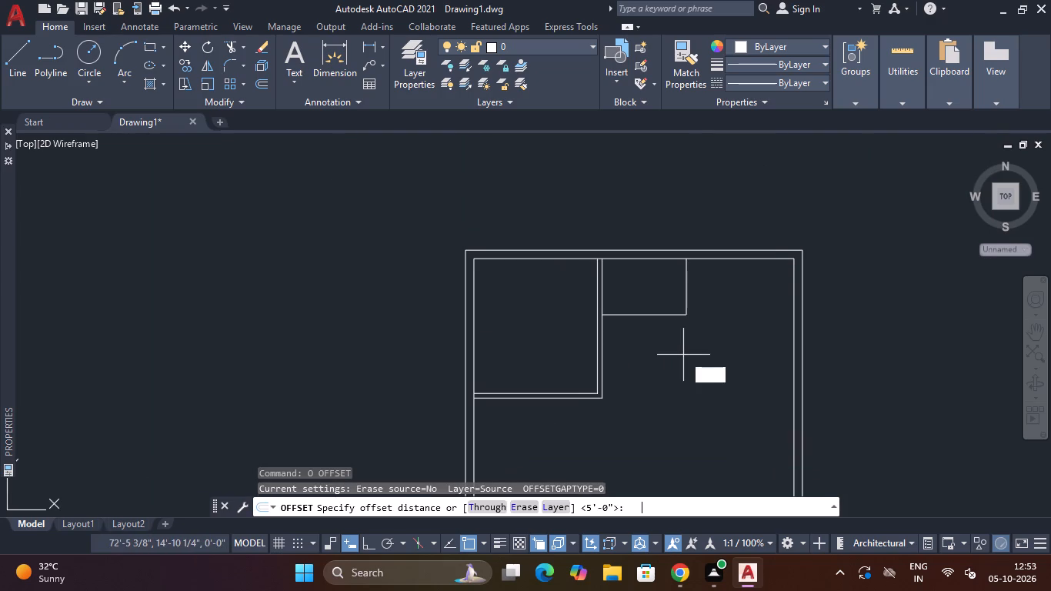
key("5")
key("shift+quotedbl")
key("Return")
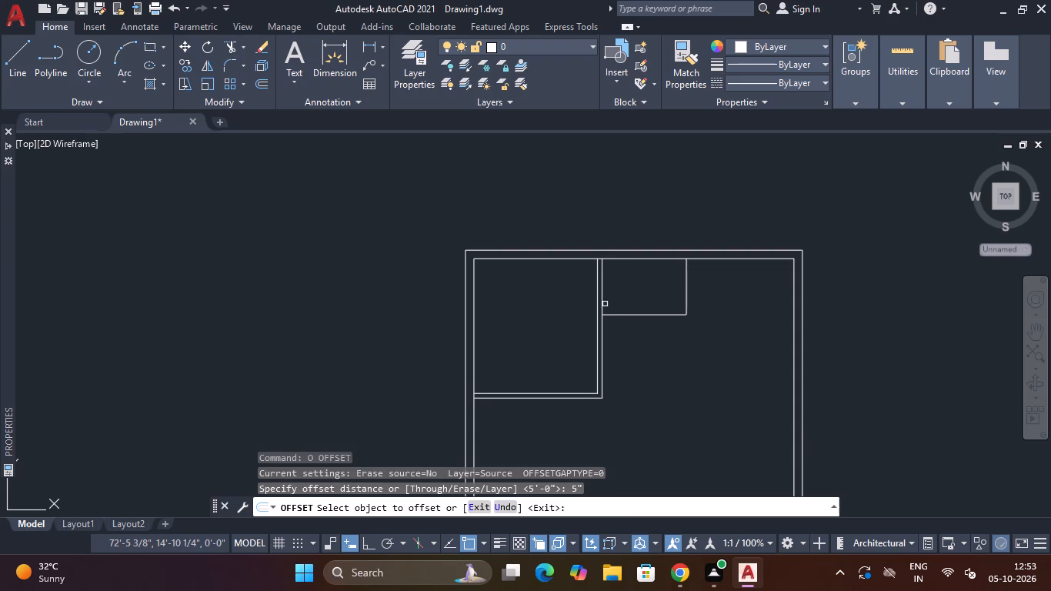
left_click(632, 318)
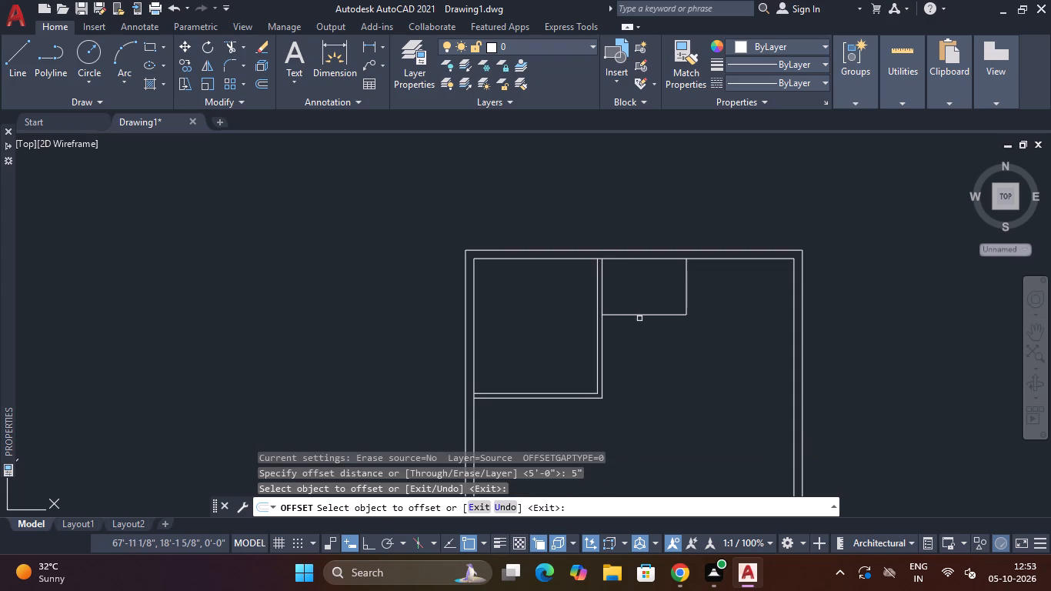
left_click(642, 312)
left_click(653, 313)
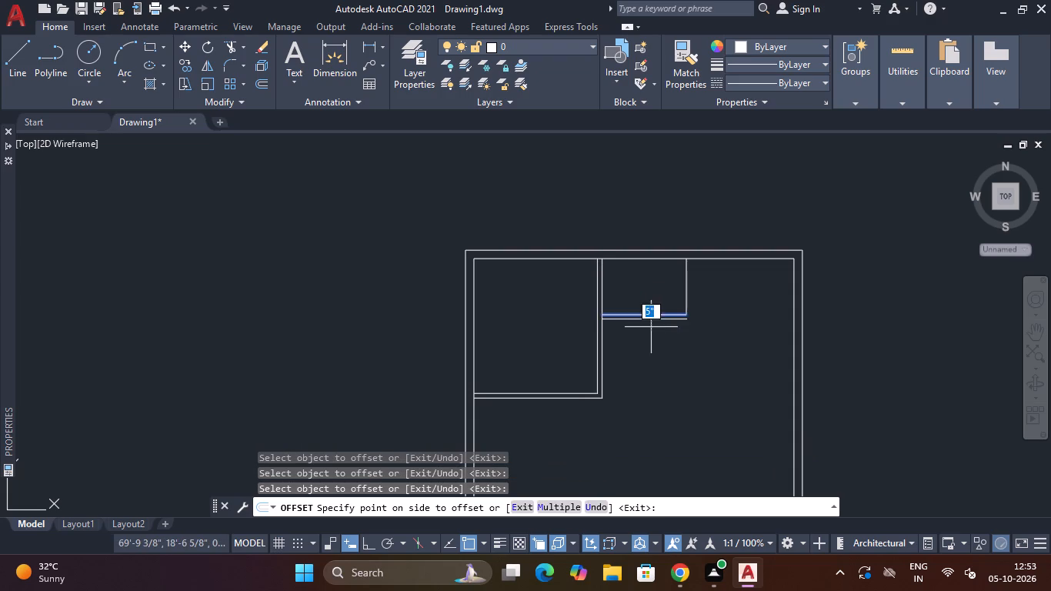
left_click(648, 340)
left_click(687, 296)
left_click(701, 296)
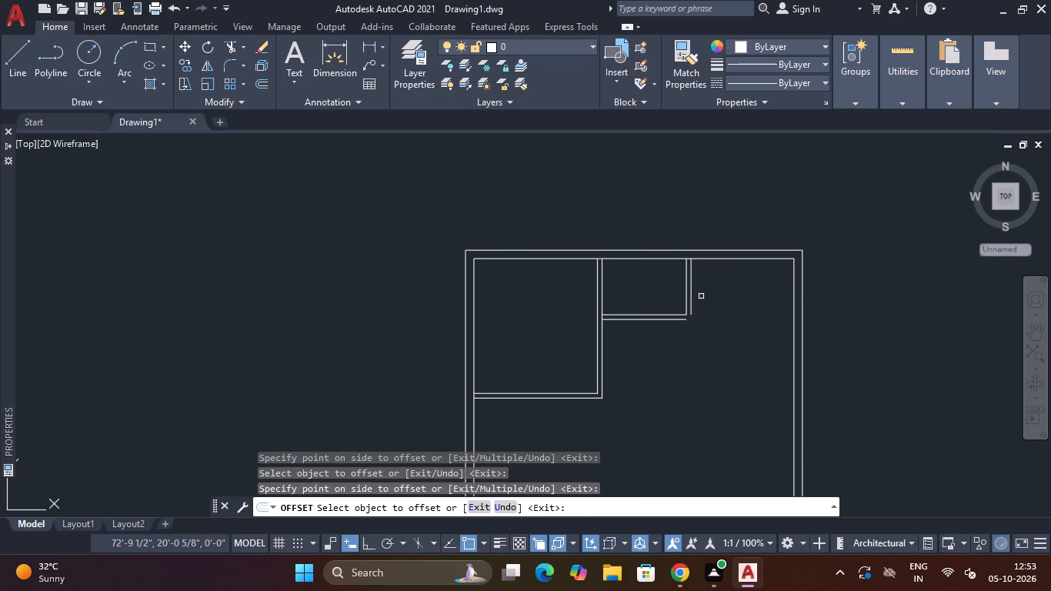
key("Escape")
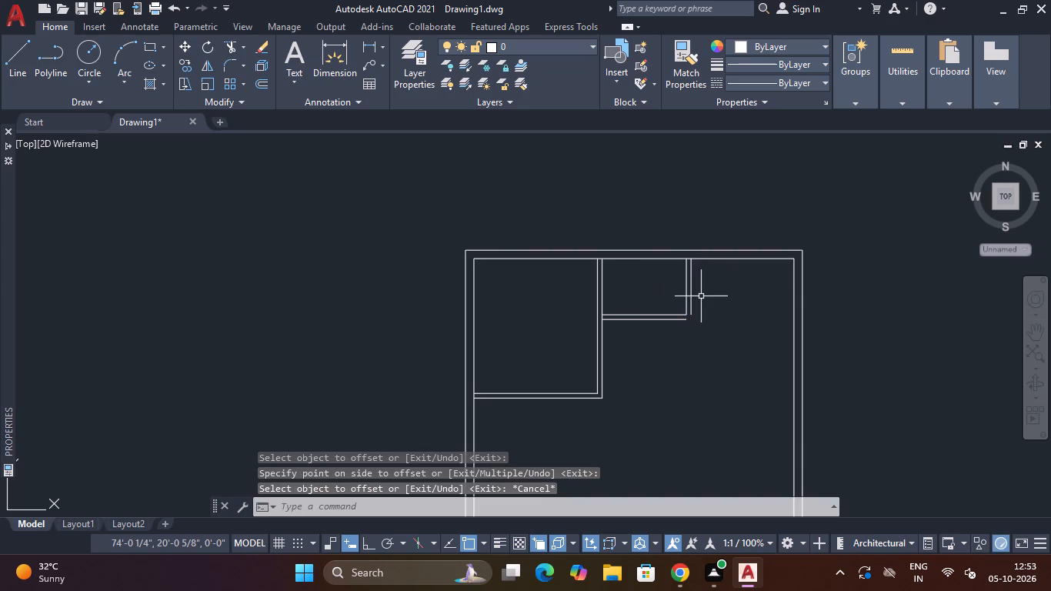
Extend the small room's outer horizontal line to the right inner wall, and its outer vertical line down to meet it.
type("EX")
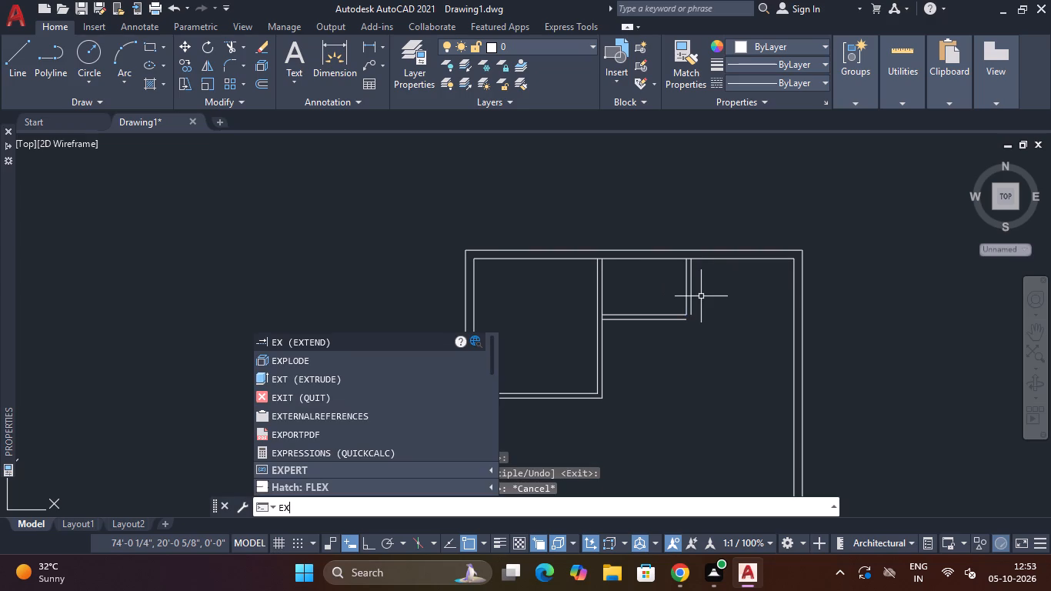
key("Return")
scroll(663, 317, "up", 4)
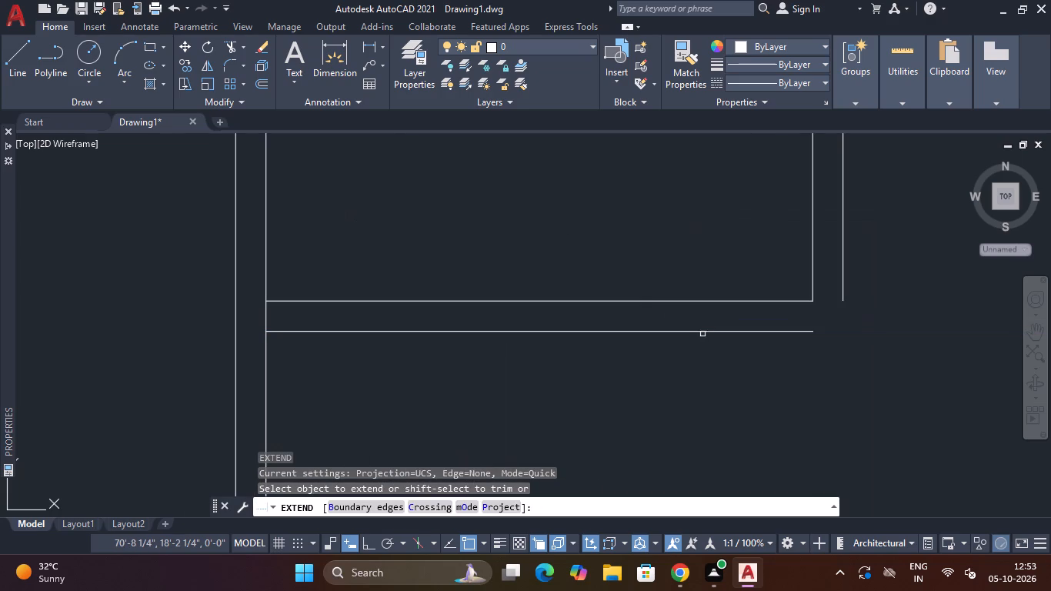
left_click(713, 331)
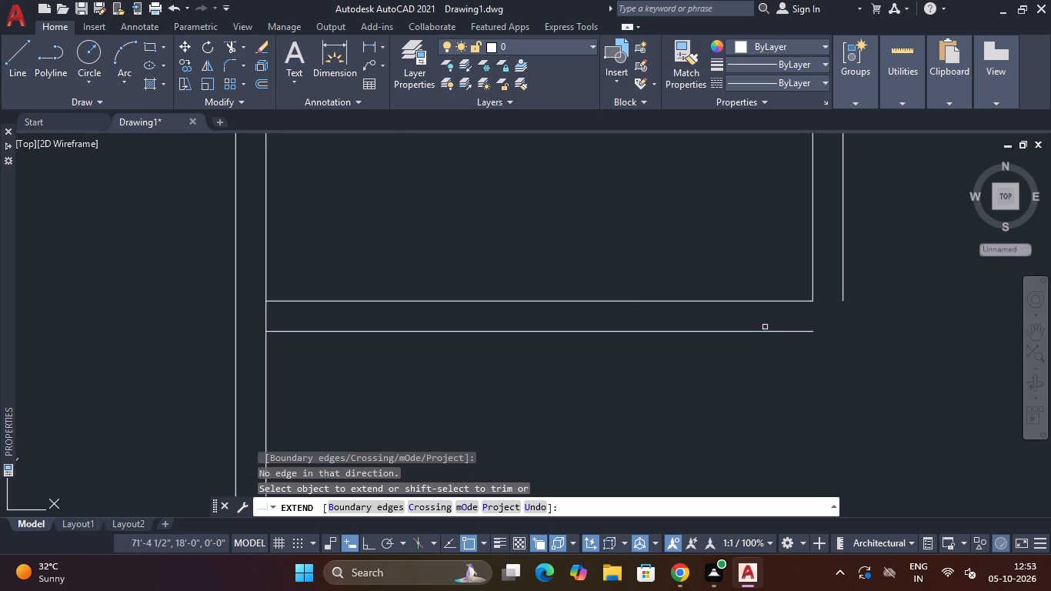
scroll(766, 326, "down", 3)
left_click(768, 327)
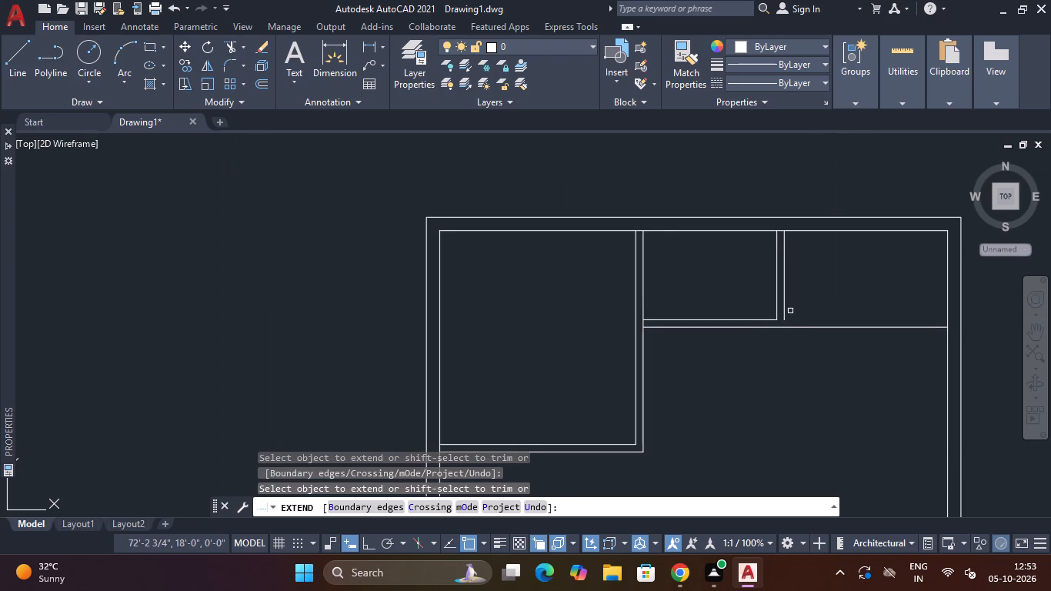
left_click(785, 311)
key("F1")
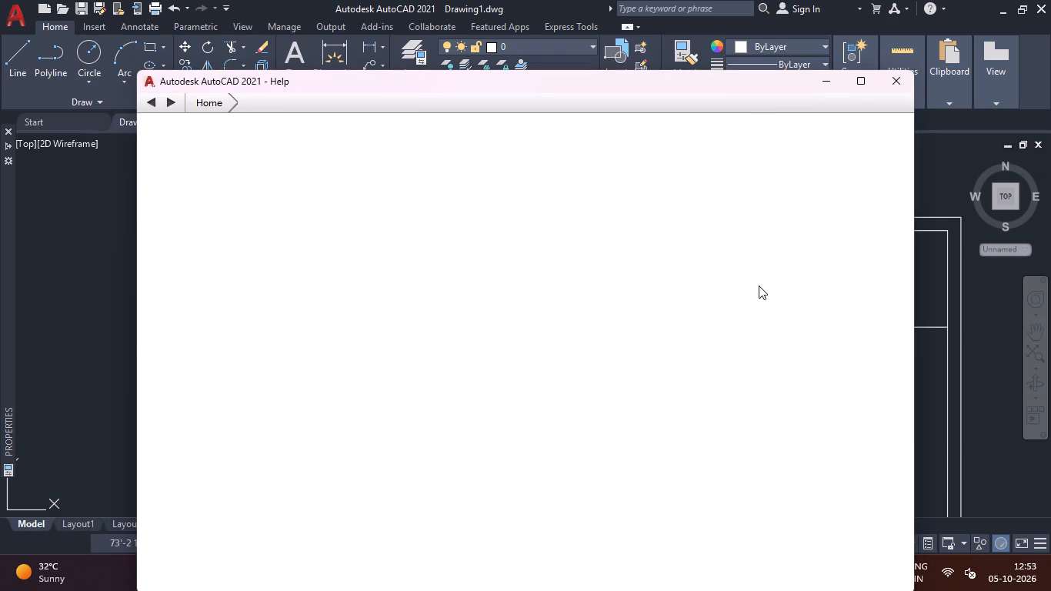
left_click(888, 84)
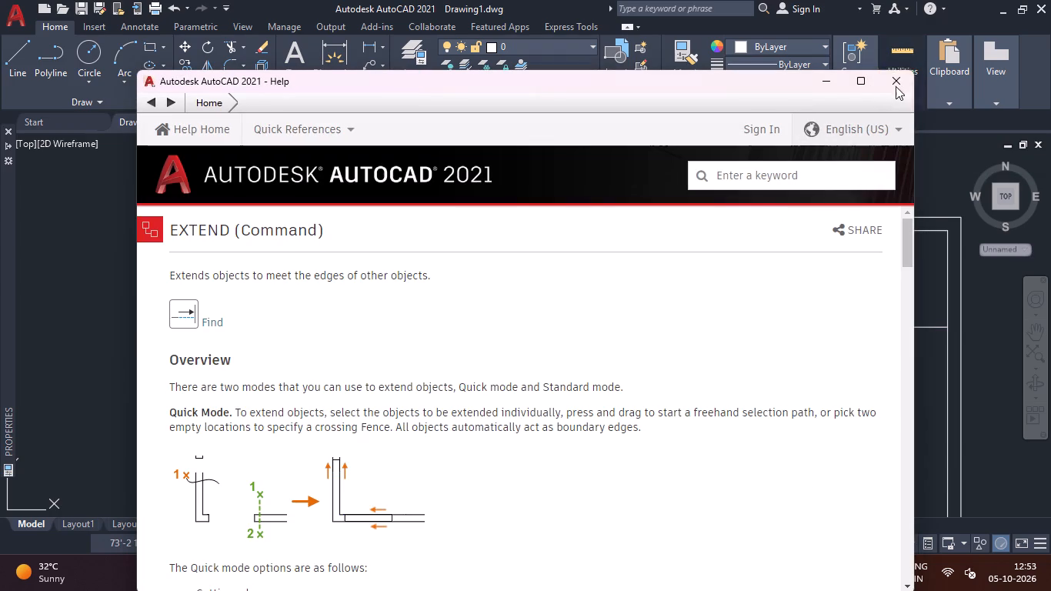
key("Escape")
Trim the outer horizontal line's excess between the small room's lower-right corner and the right inner wall.
type("TR")
key("space")
left_click(843, 315)
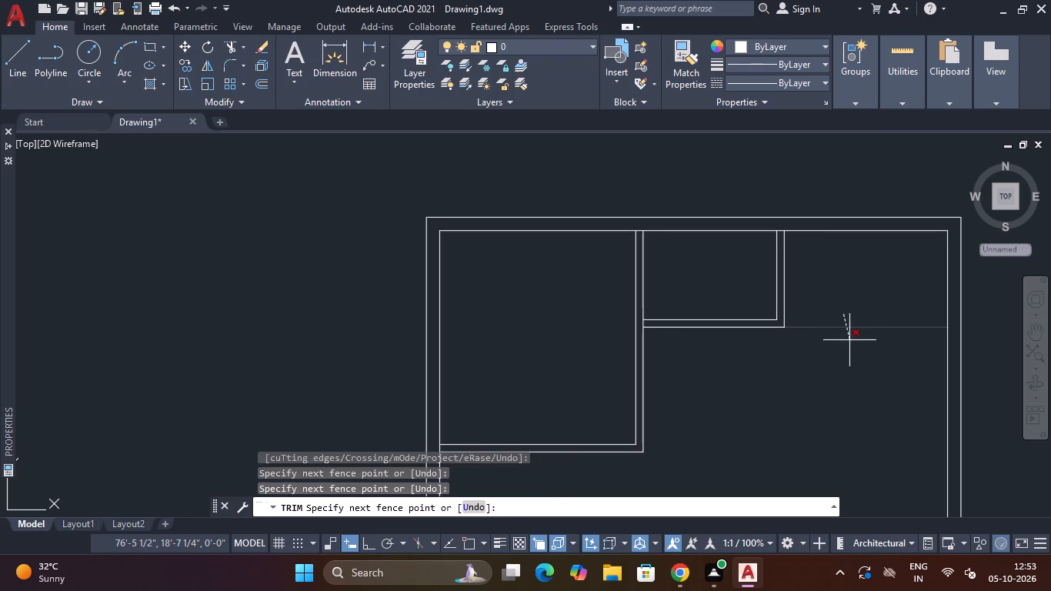
left_click(849, 340)
key("Escape")
key("Escape")
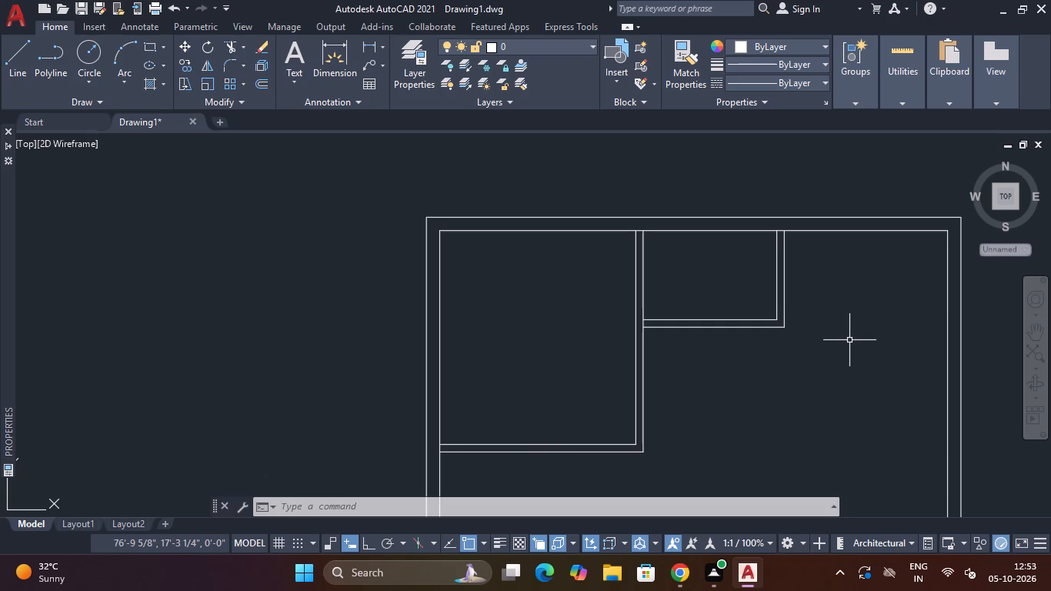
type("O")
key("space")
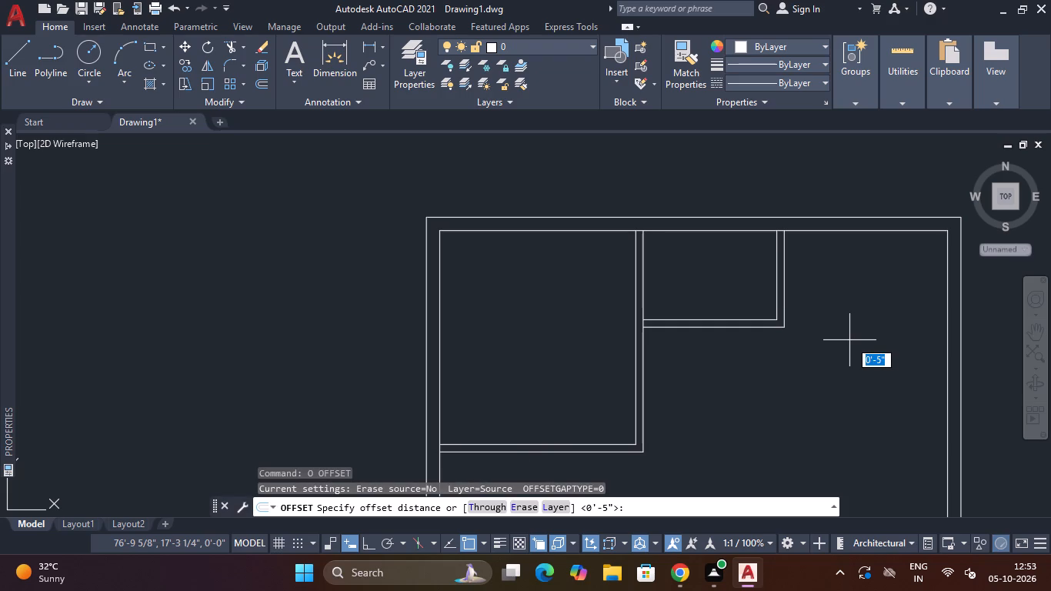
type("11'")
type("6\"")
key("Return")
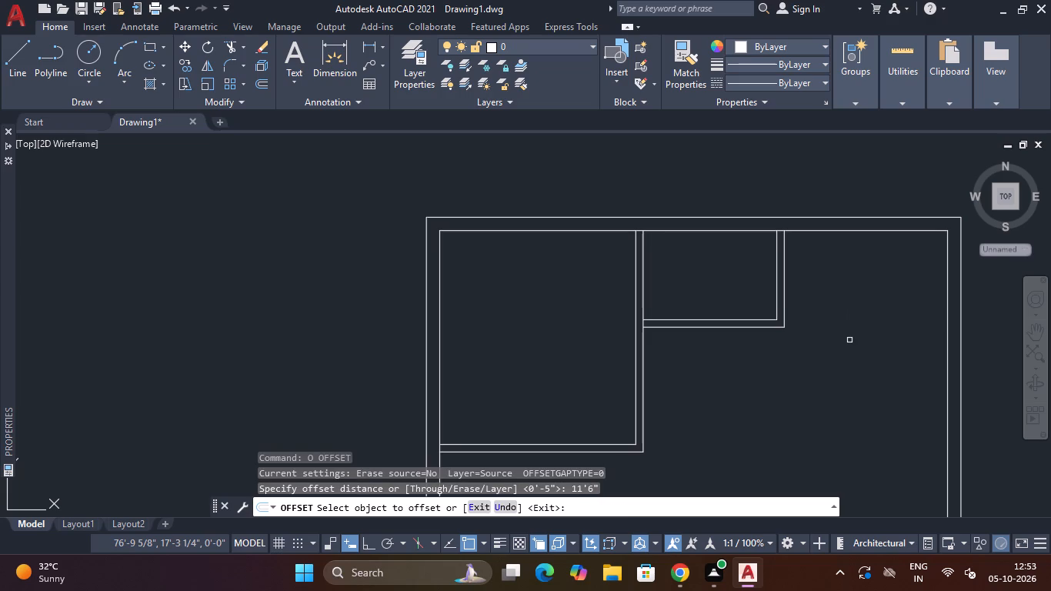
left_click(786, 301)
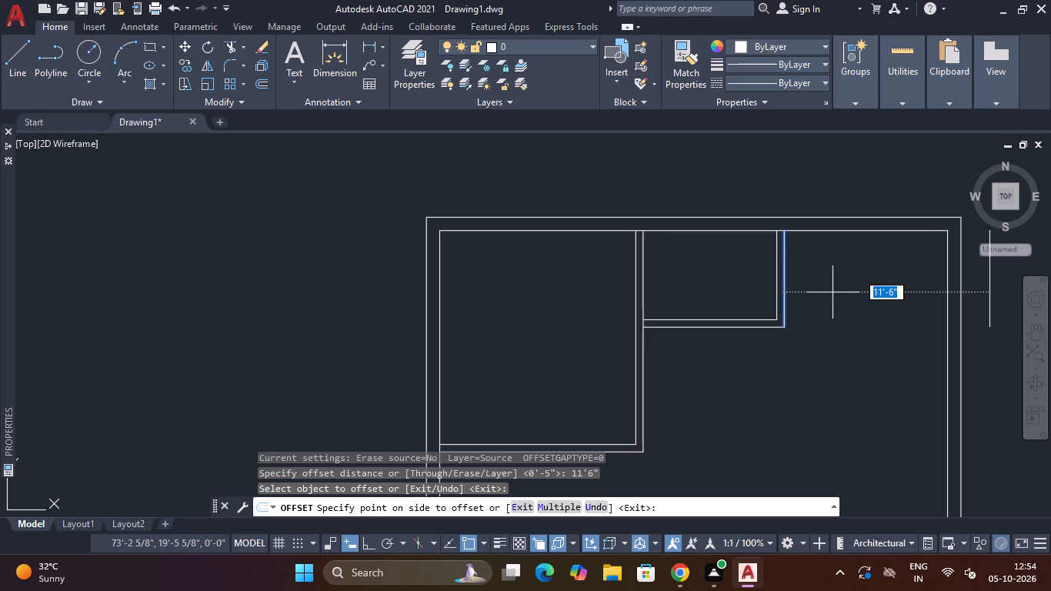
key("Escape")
Measure the horizontal distance from the small room's outer lower-right corner to the right inner wall with a temporary linear dimension.
type("DLI")
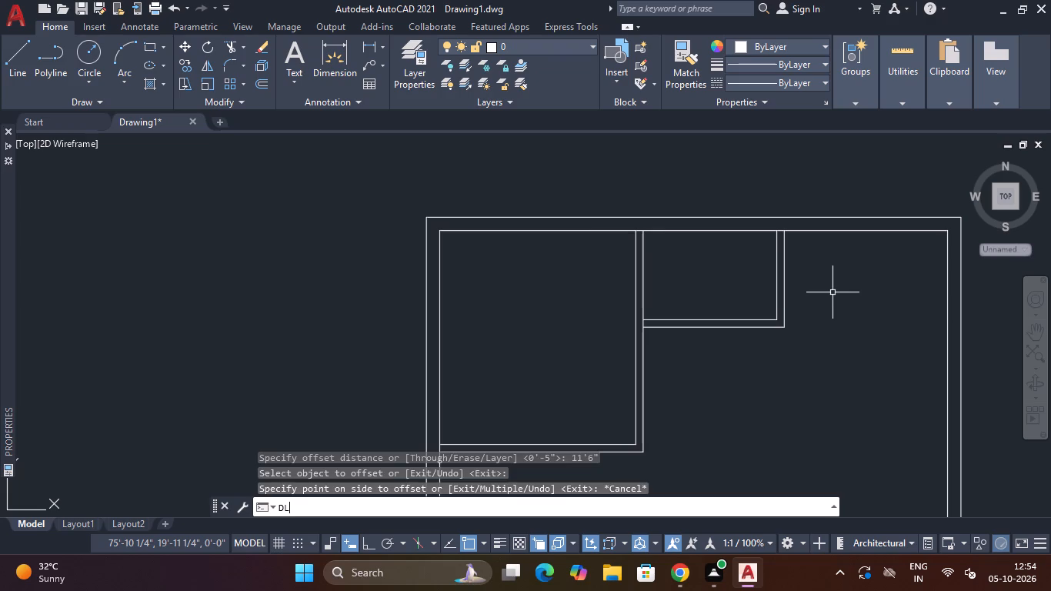
key("space")
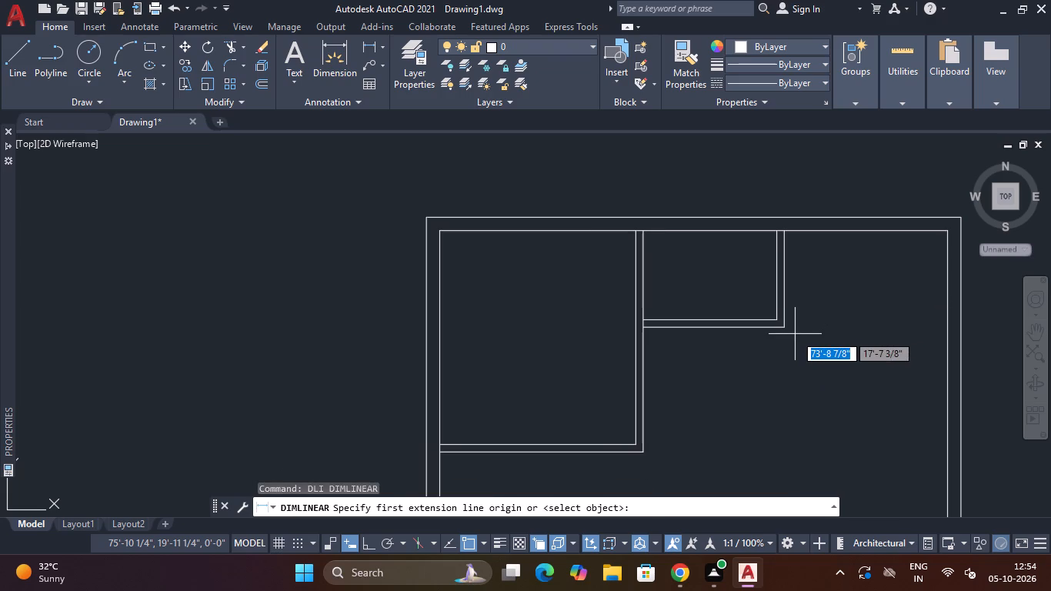
left_click(787, 329)
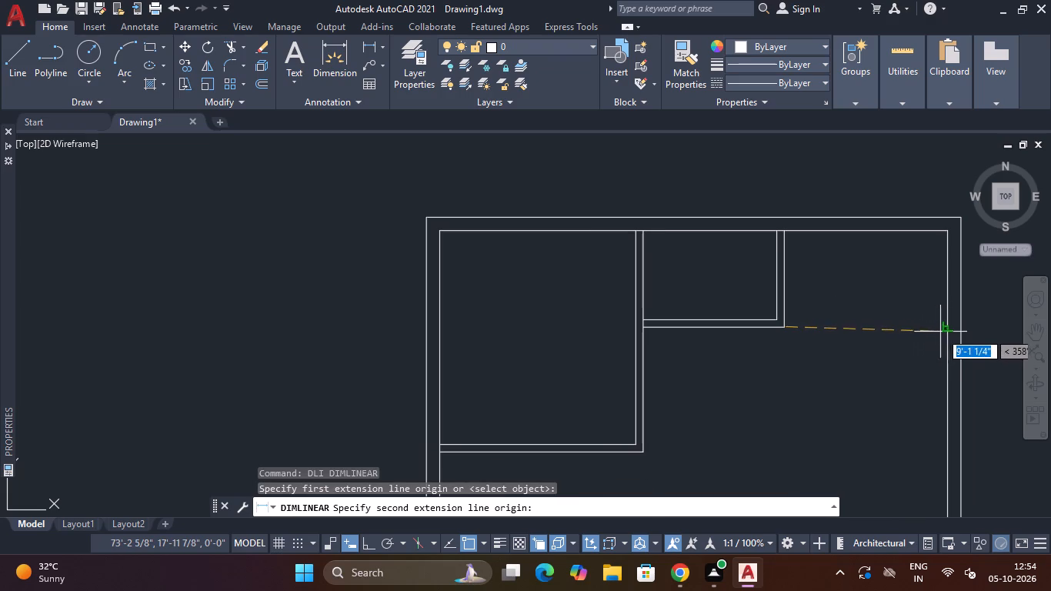
left_click(946, 329)
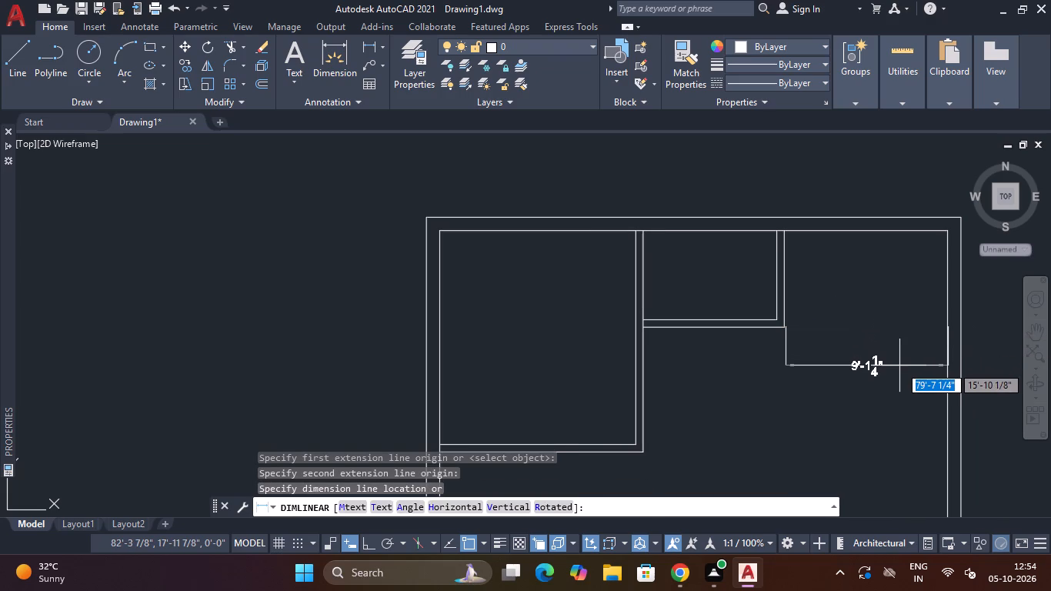
key("Escape")
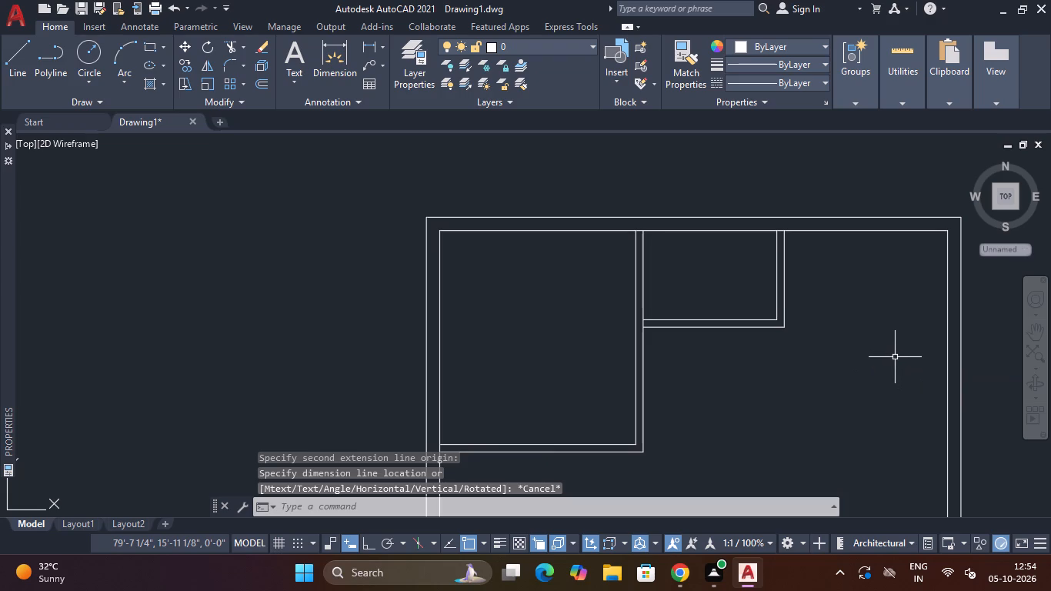
key("Escape")
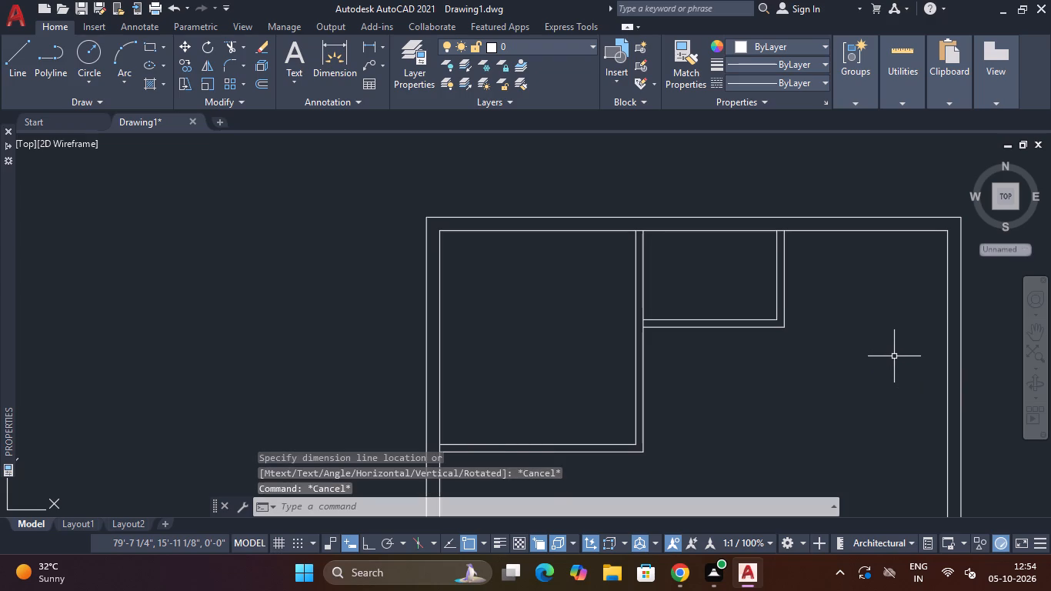
Offset the top inner wall line 12' downward.
type("O")
key("space")
type("12")
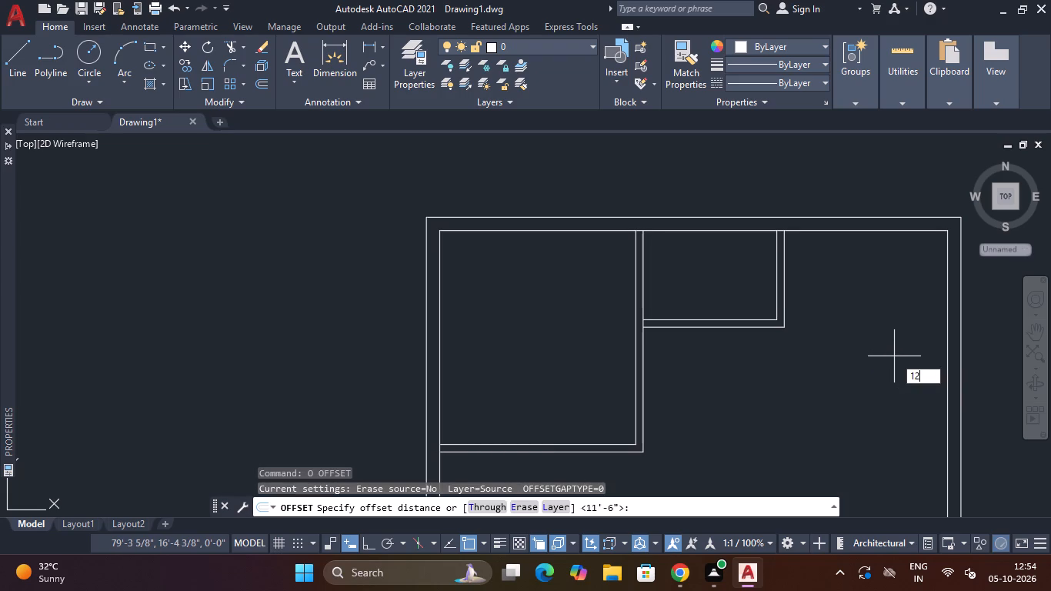
key("apostrophe")
key("Return")
left_click(846, 230)
left_click(848, 336)
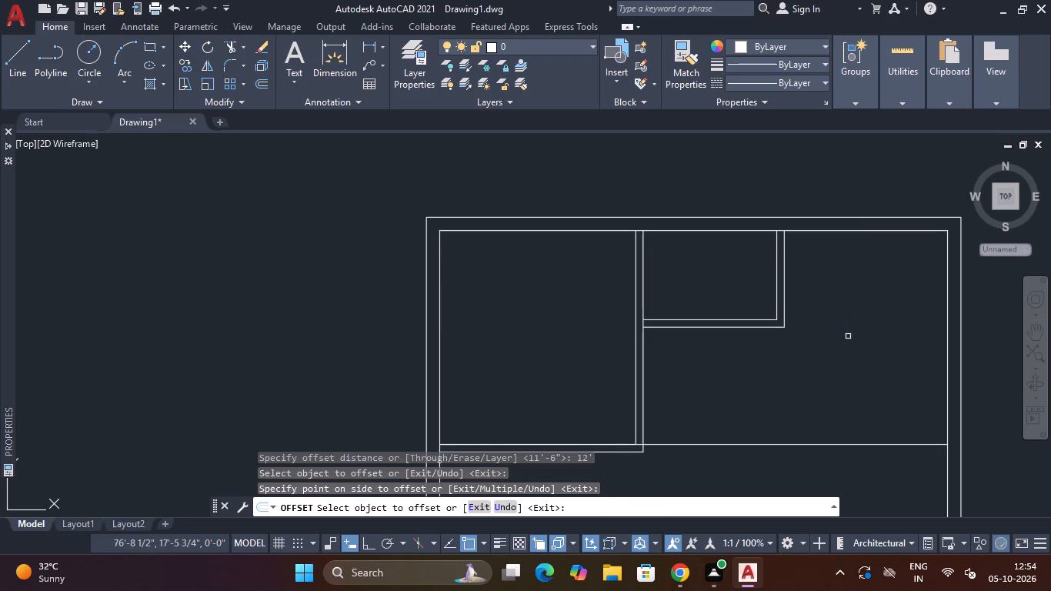
key("Escape")
key("Escape")
Trim the new horizontal line inside the upper-left room and across its right partition, leaving it only between that partition and the right wall.
type("TR")
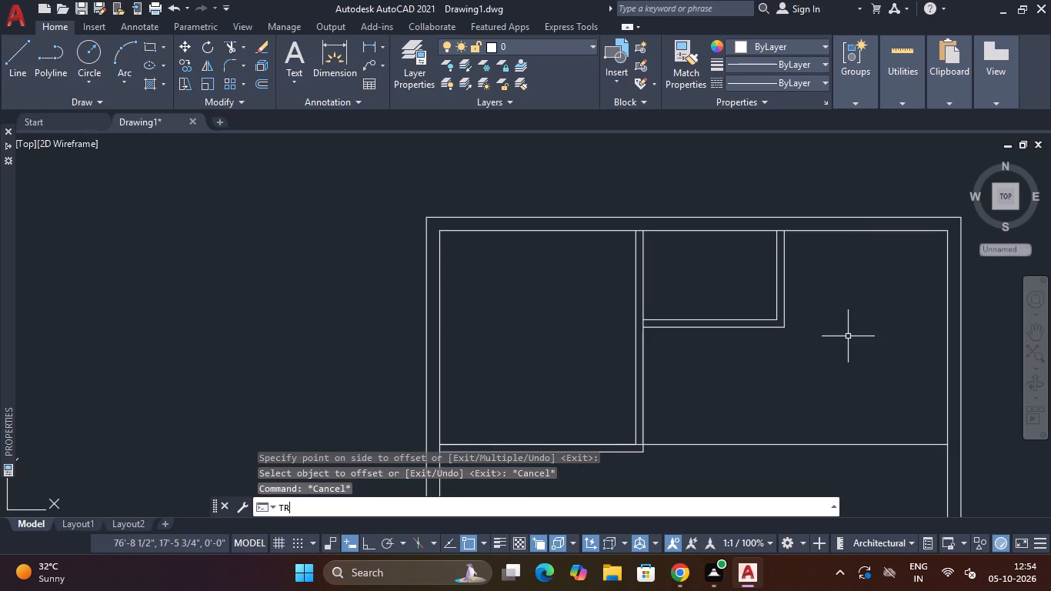
key("space")
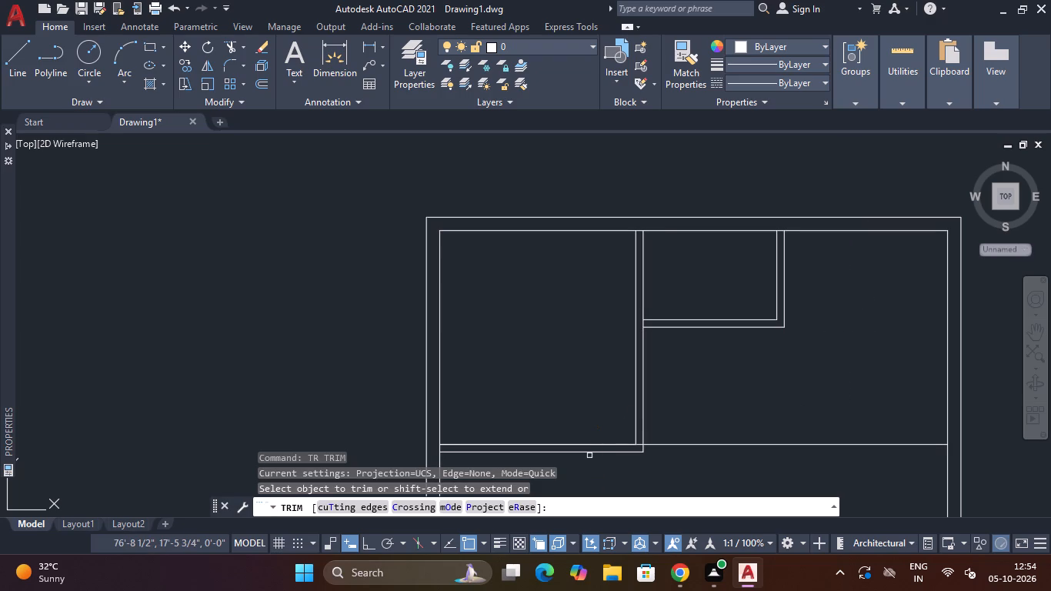
left_click(598, 446)
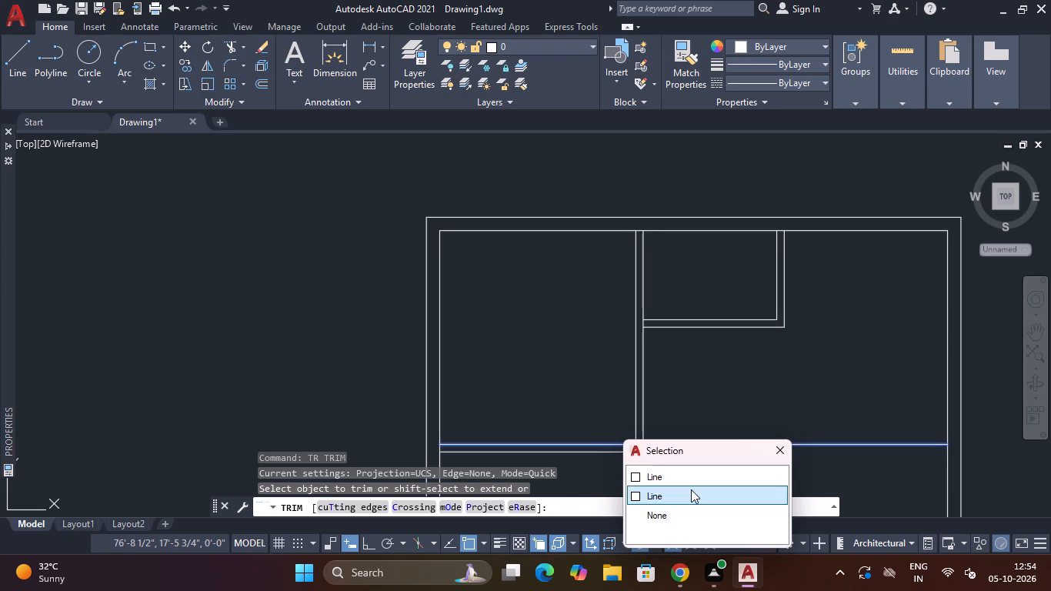
left_click(691, 489)
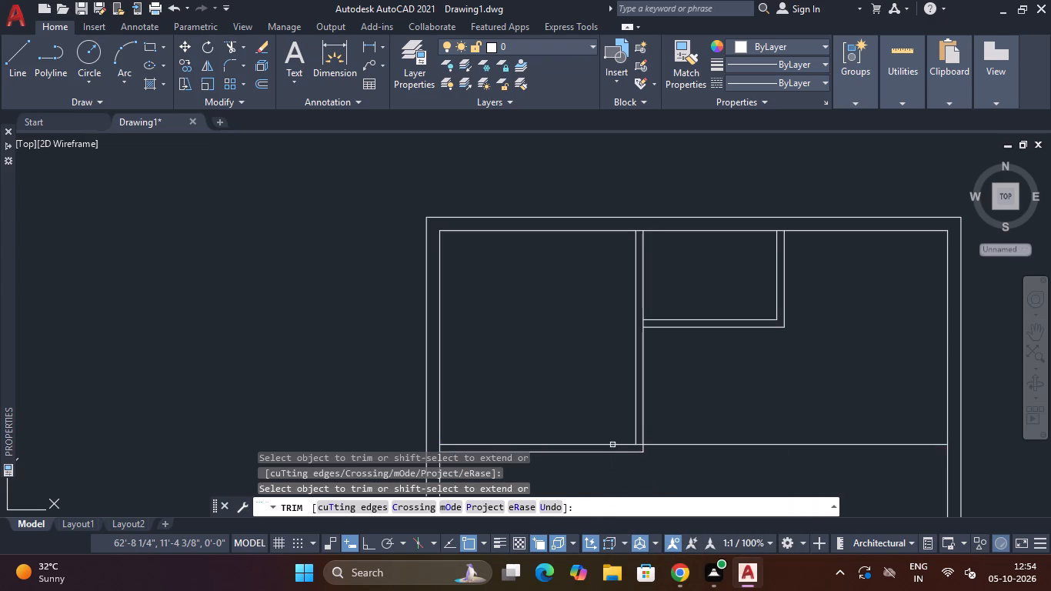
scroll(762, 428, "down", 2)
scroll(726, 442, "up", 3)
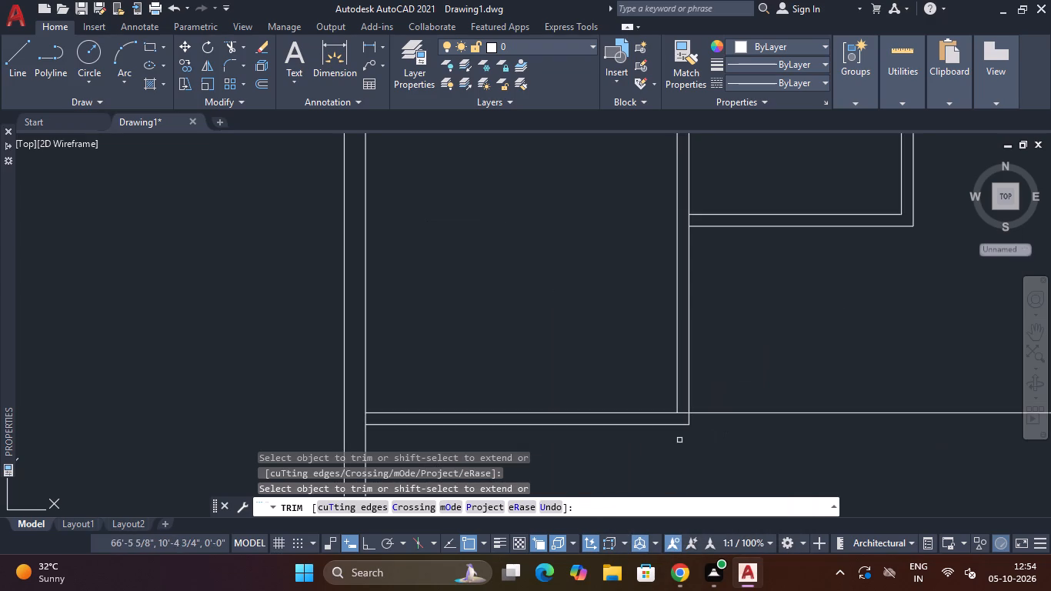
scroll(679, 434, "up", 2)
scroll(699, 386, "down", 3)
scroll(697, 388, "up", 3)
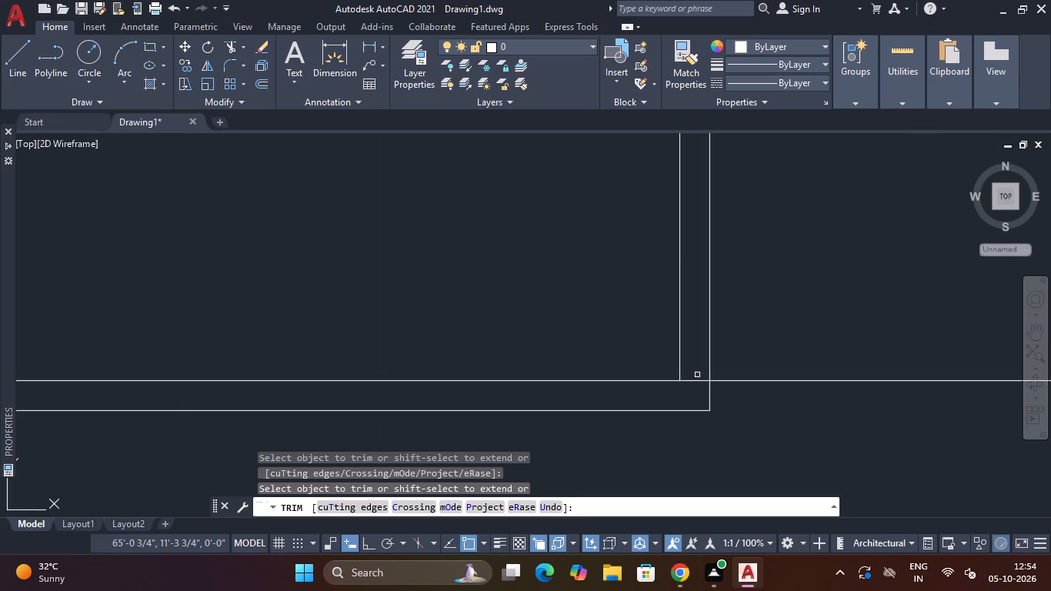
left_click_drag(696, 375, 696, 386)
scroll(690, 399, "down", 4)
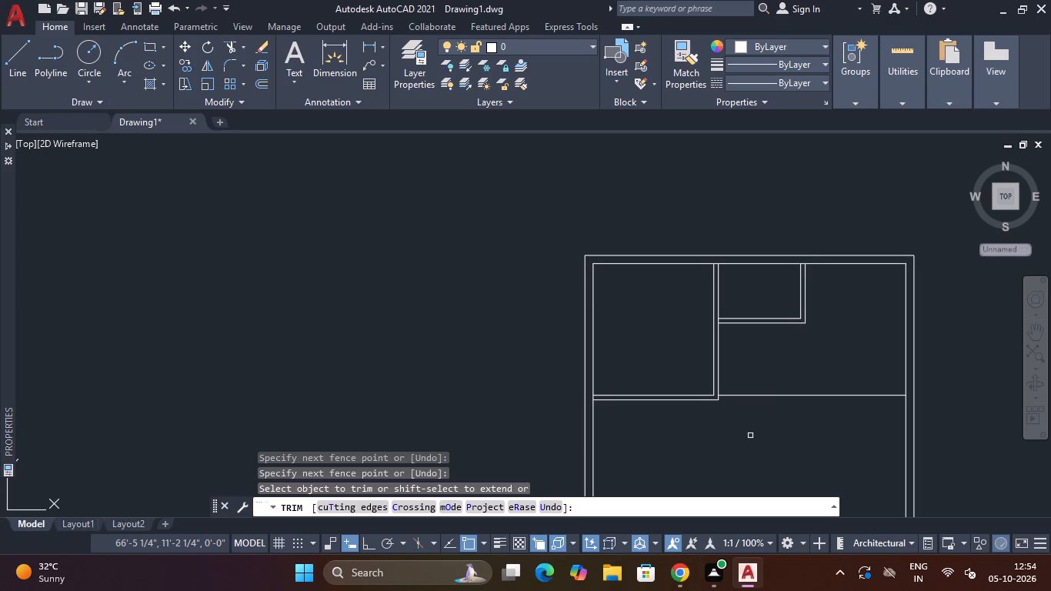
middle_click_drag(819, 354, 787, 275)
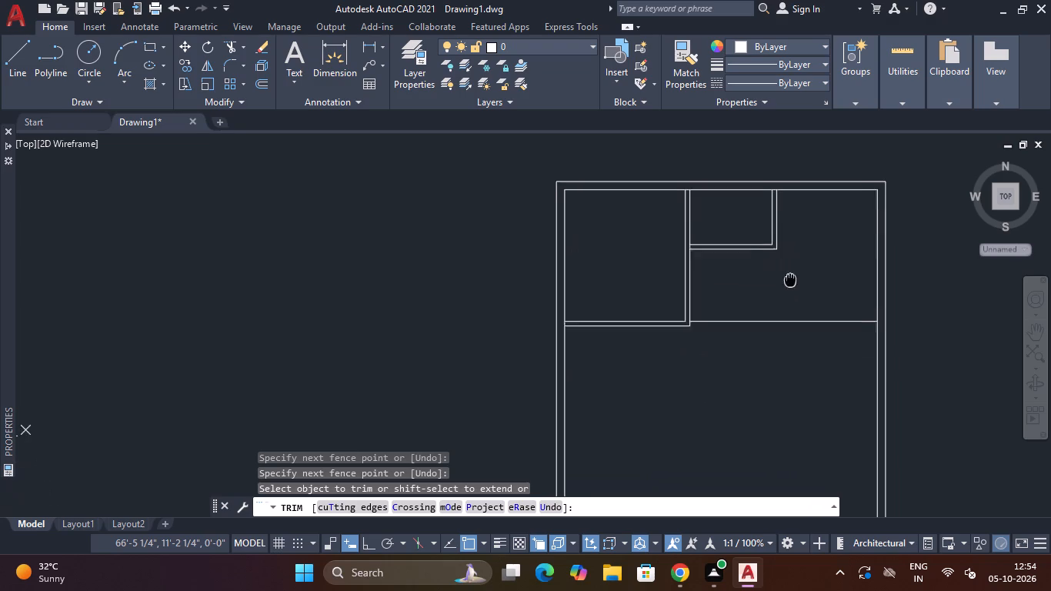
middle_click_drag(787, 275, 786, 267)
key("Escape")
Offset the new horizontal line beside the upper-left room 5" downward to give the partition its thickness.
type("O")
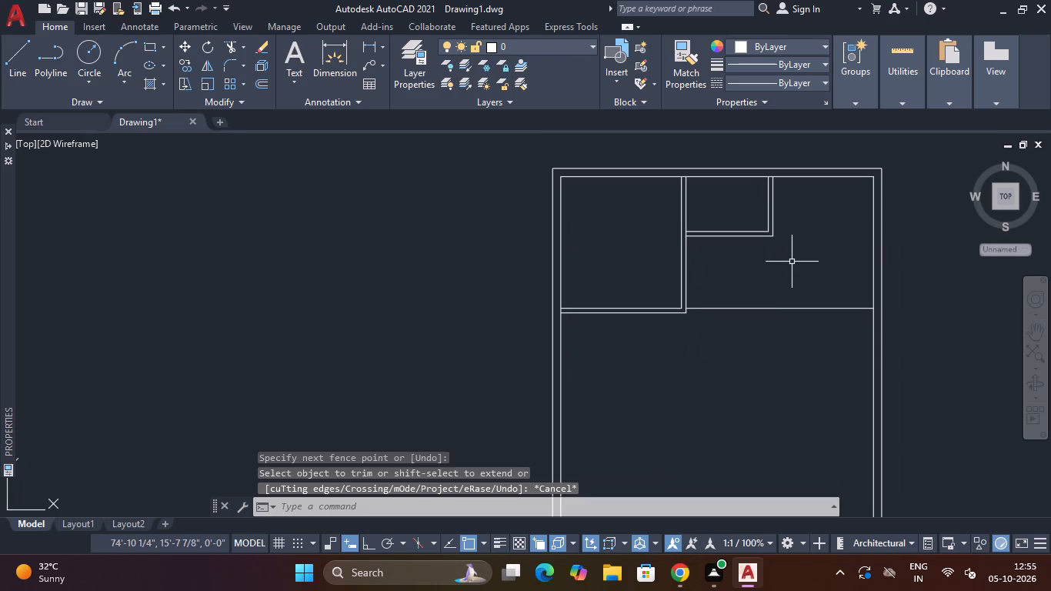
key("space")
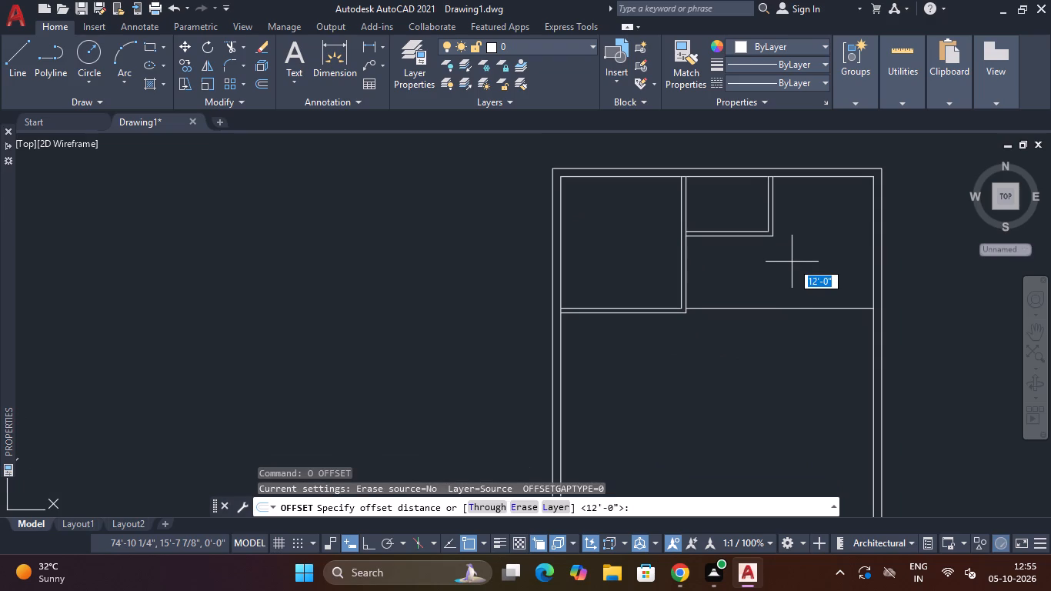
type("5\"")
key("Return")
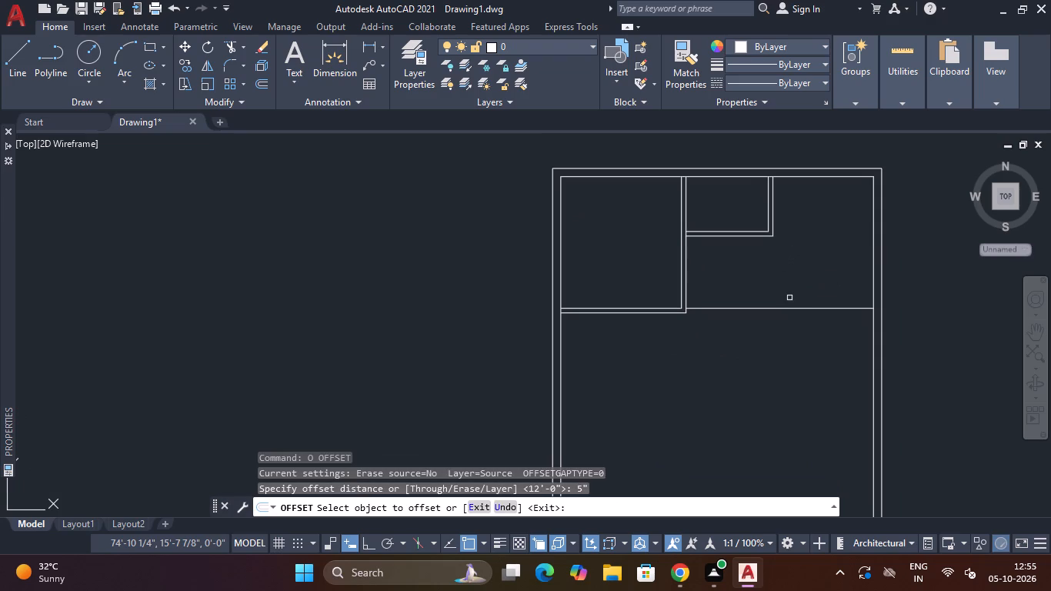
left_click(784, 308)
left_click(782, 342)
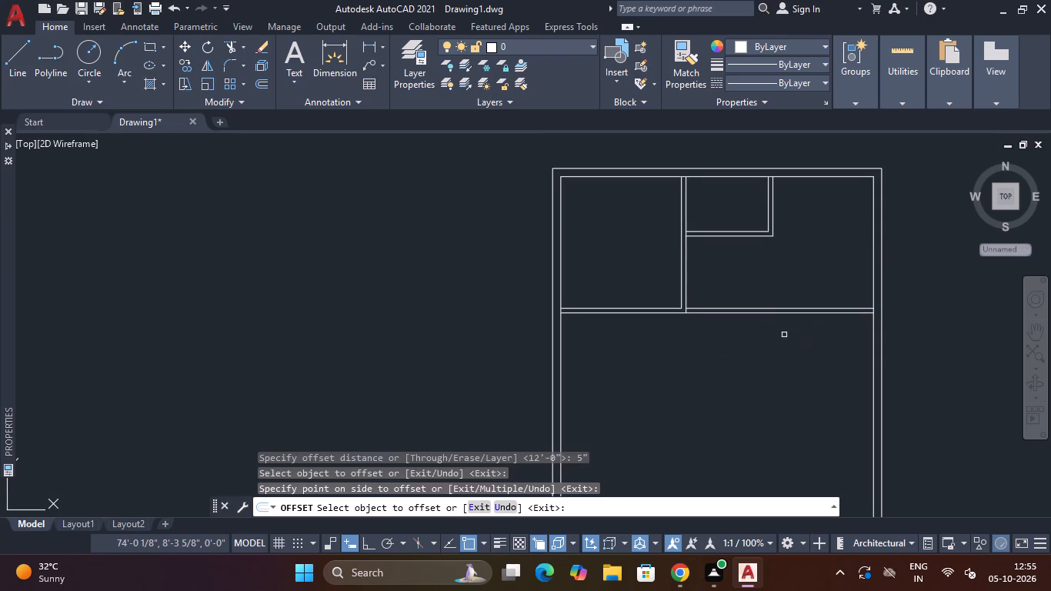
Offset the lower line of the new horizontal partition 4' downward.
middle_click_drag(784, 332, 700, 222)
middle_click_drag(700, 222, 674, 262)
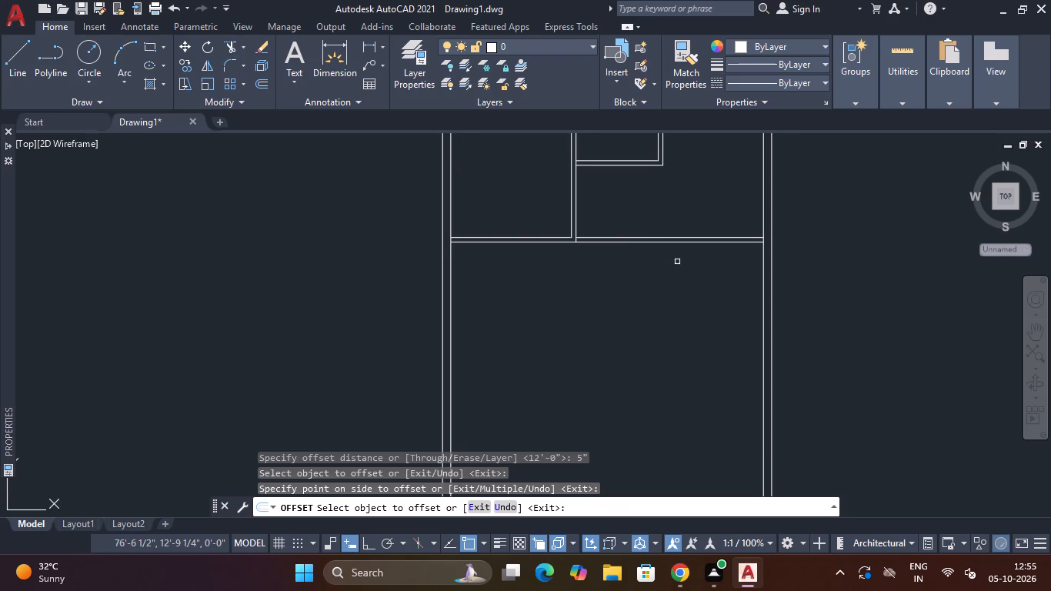
type("O")
key("space")
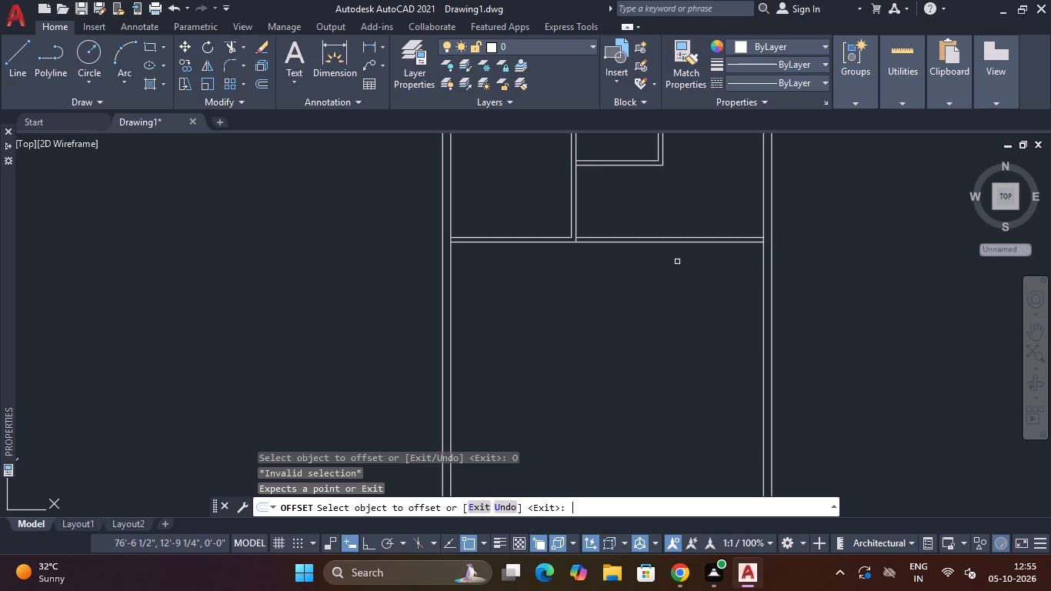
type("4'")
key("Return")
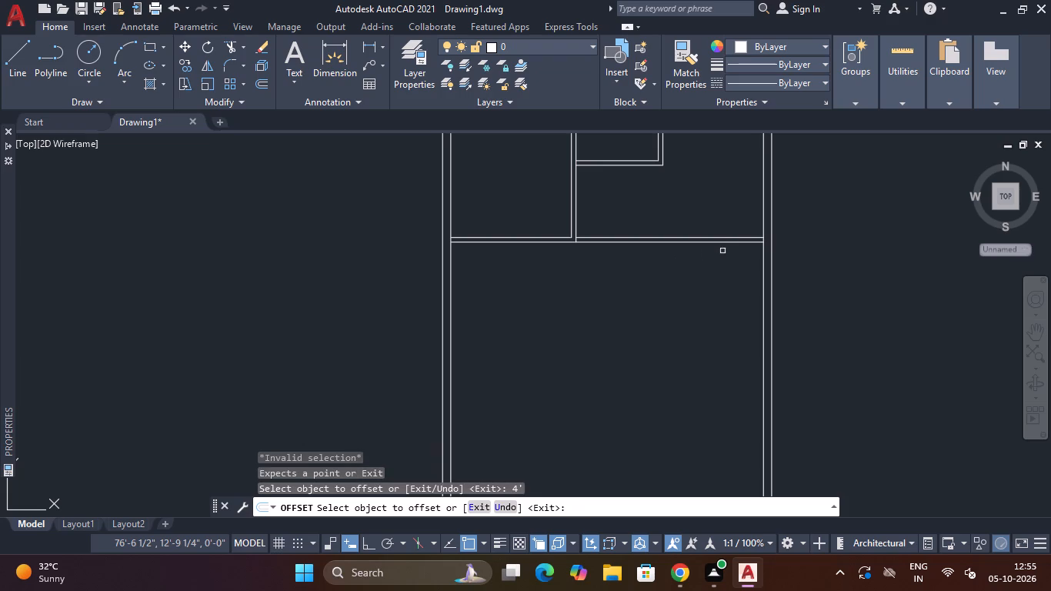
left_click(725, 241)
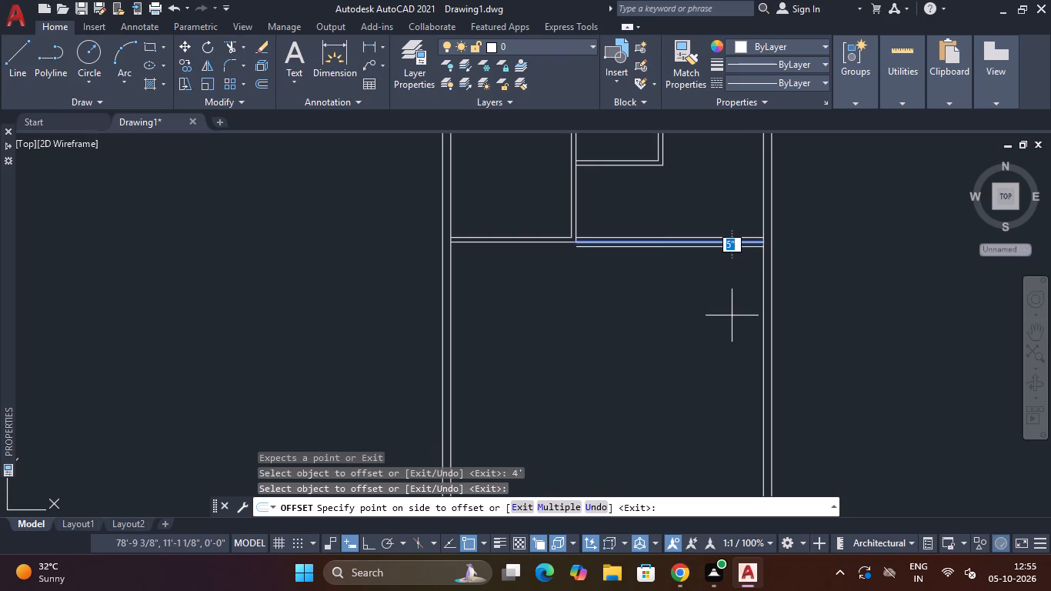
key("BackSpace")
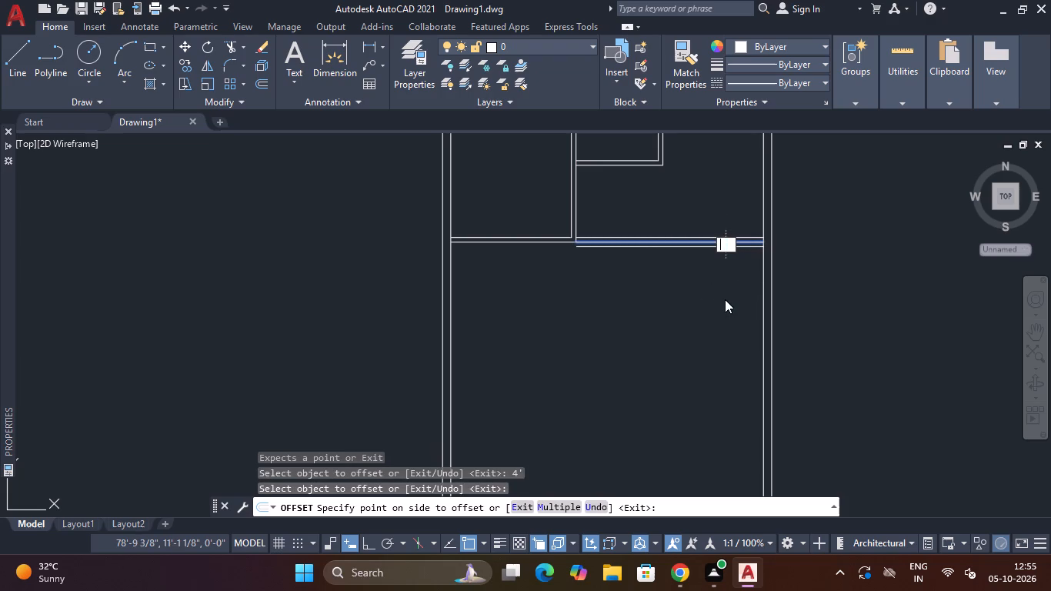
type("4'")
key("Return")
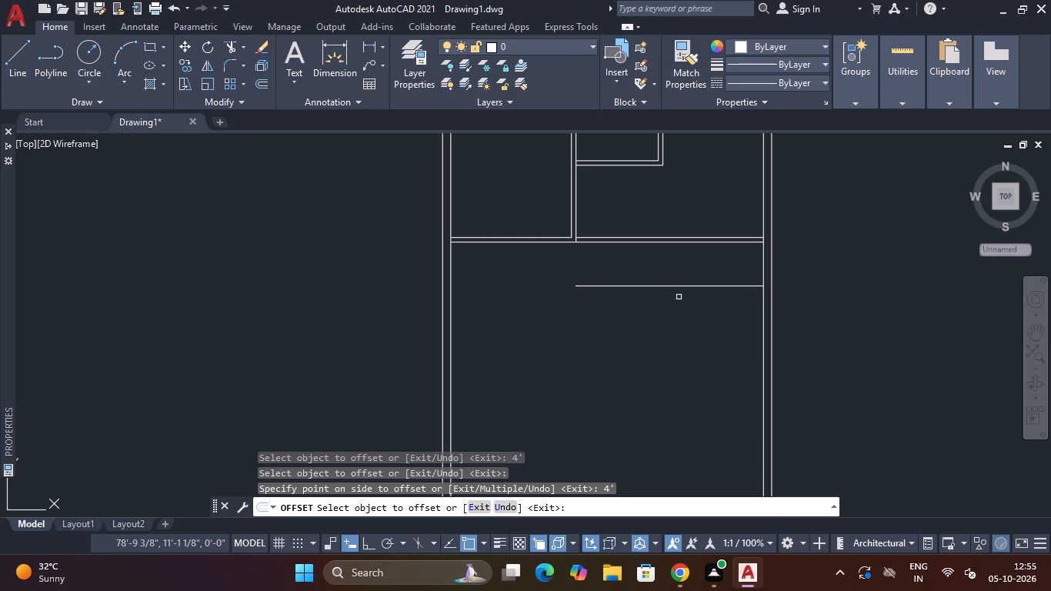
key("Escape")
Offset the right inner wall line 5' to the left.
type("O")
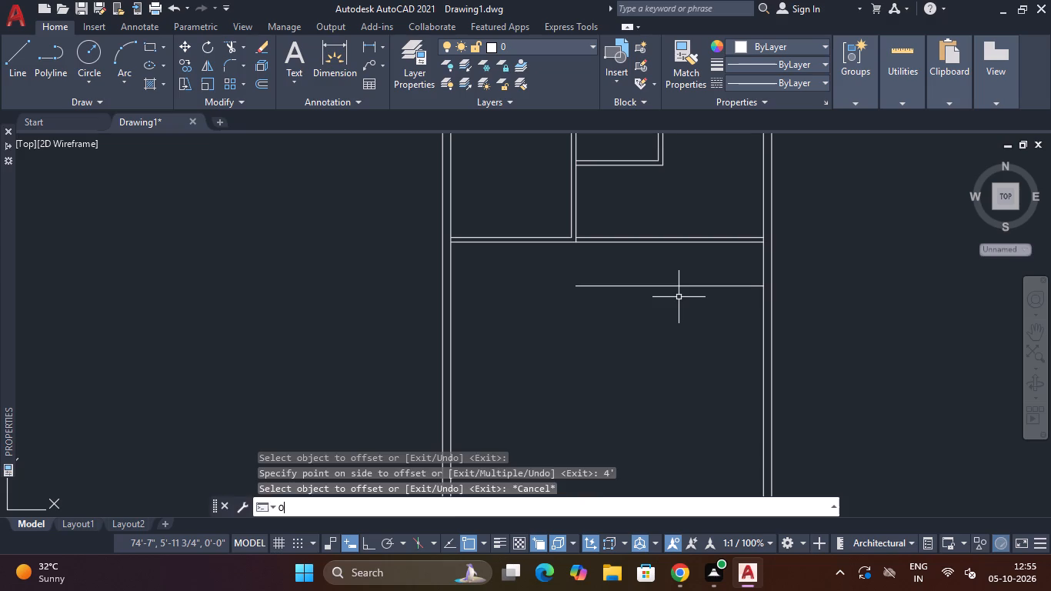
key("space")
type("5'")
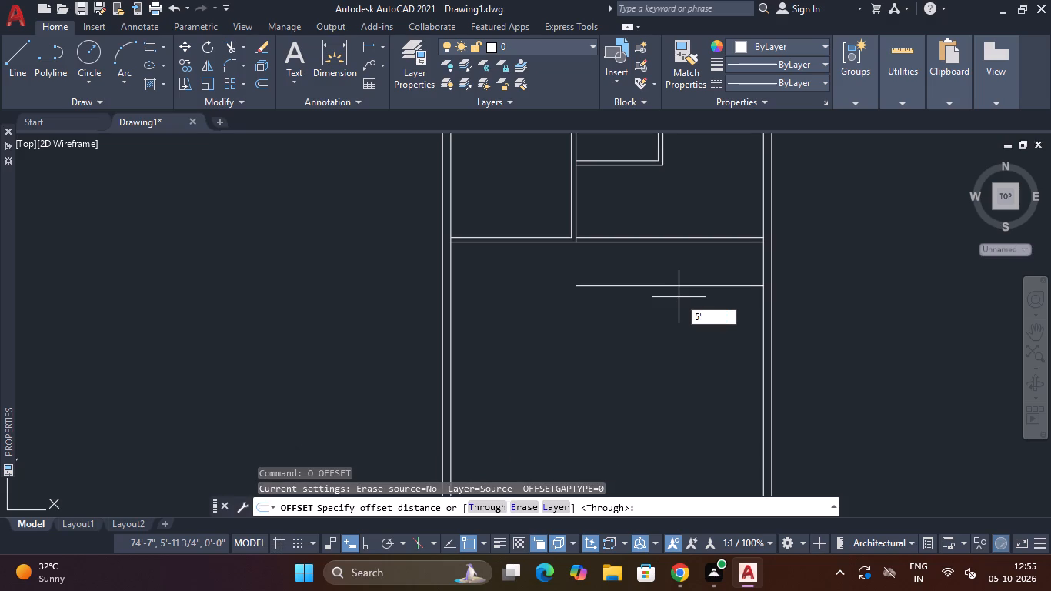
key("Return")
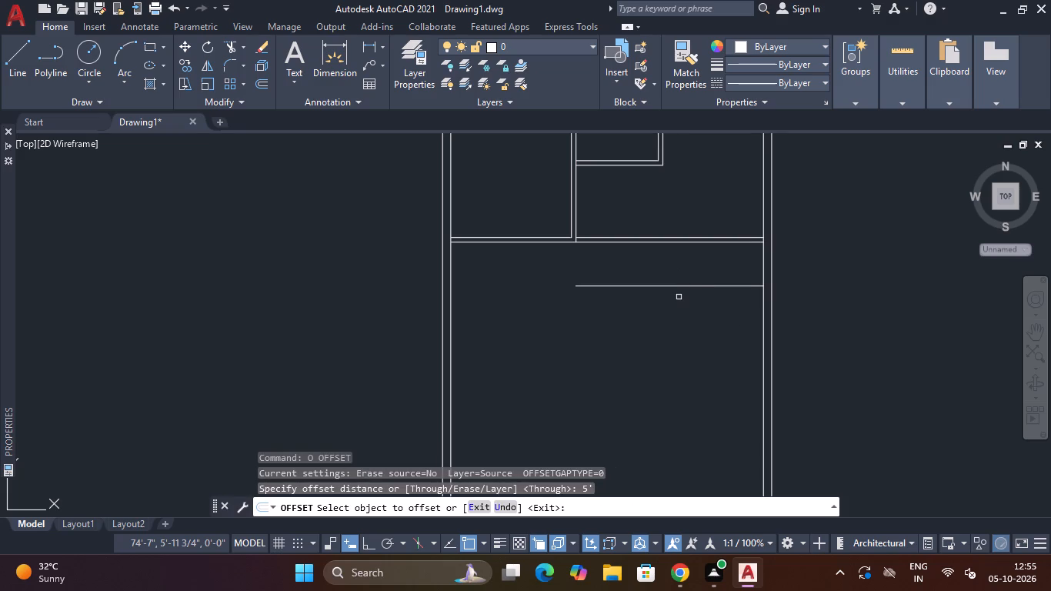
left_click_drag(763, 267, 756, 269)
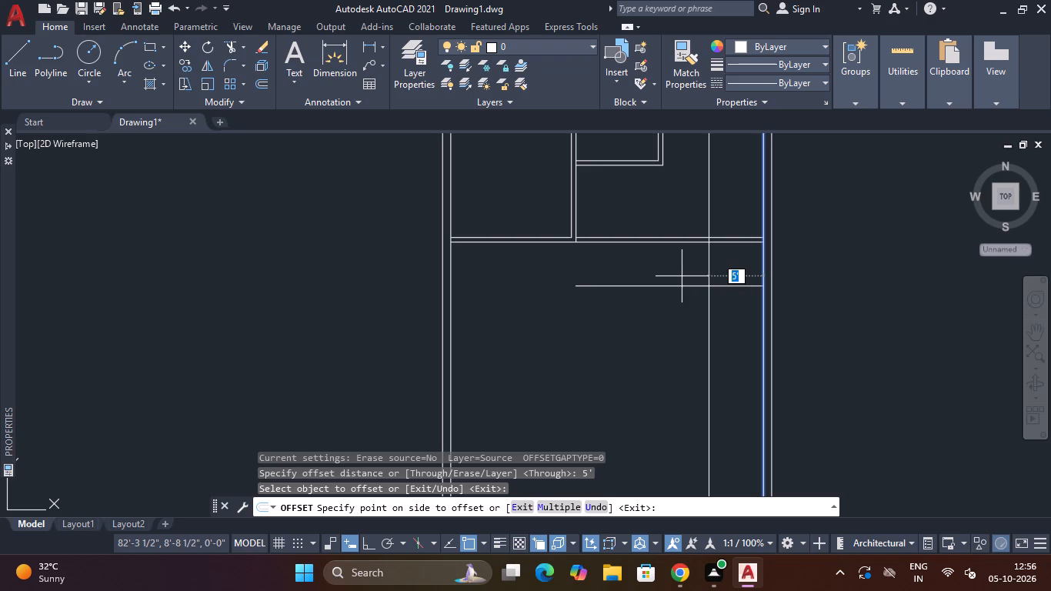
left_click(675, 215)
key("Escape")
key("Escape")
Trim the new vertical line and the horizontal line below the partition, leaving a small room outline against the right wall.
type("TR")
key("space")
scroll(720, 212, "down", 4)
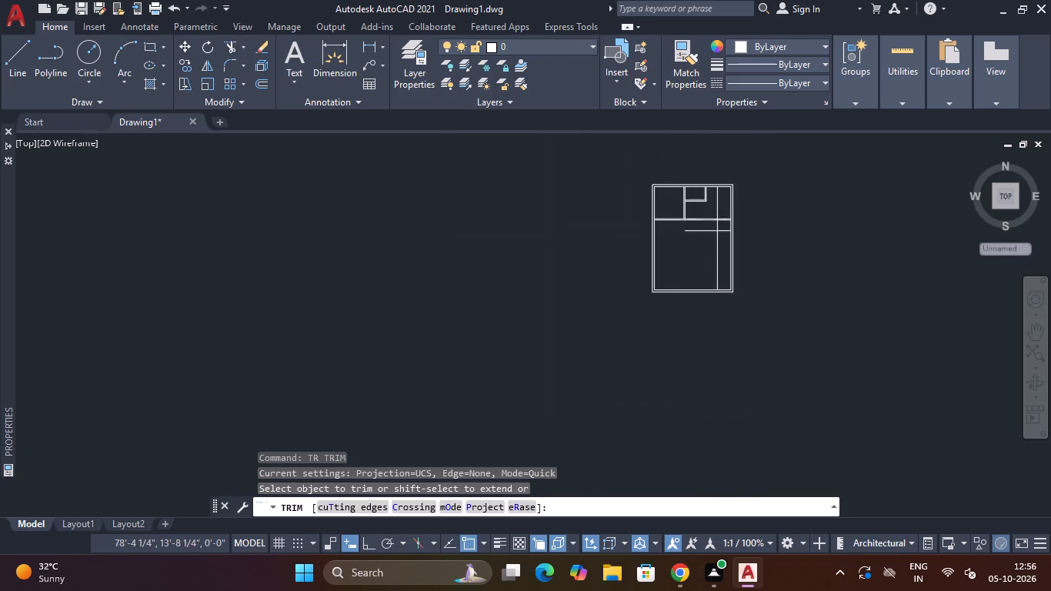
middle_click_drag(720, 212, 712, 238)
scroll(712, 238, "up", 4)
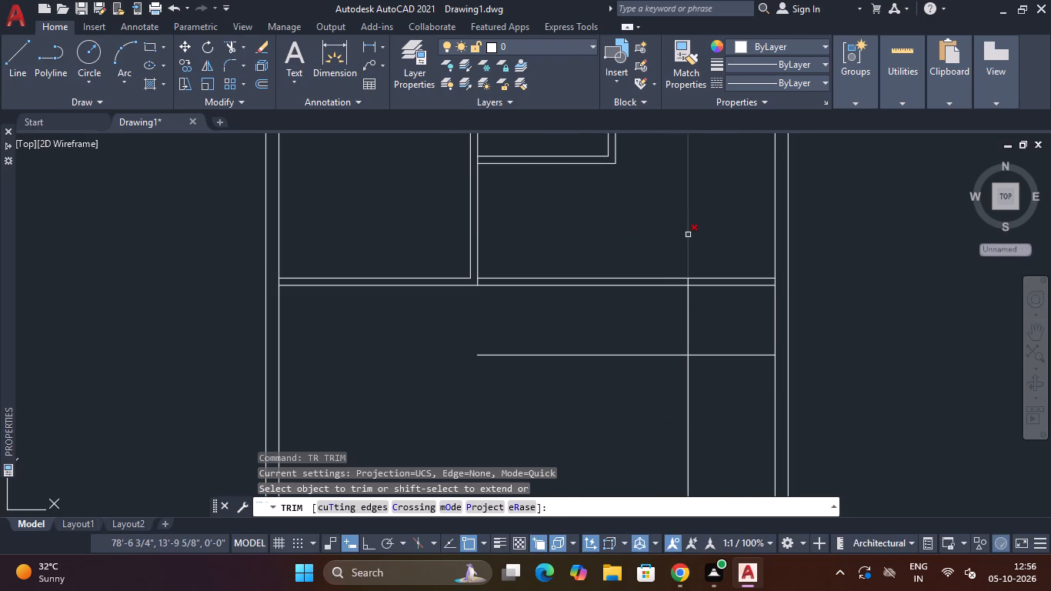
left_click(688, 235)
scroll(689, 286, "up", 3)
left_click(688, 272)
scroll(688, 272, "down", 3)
left_click(631, 343)
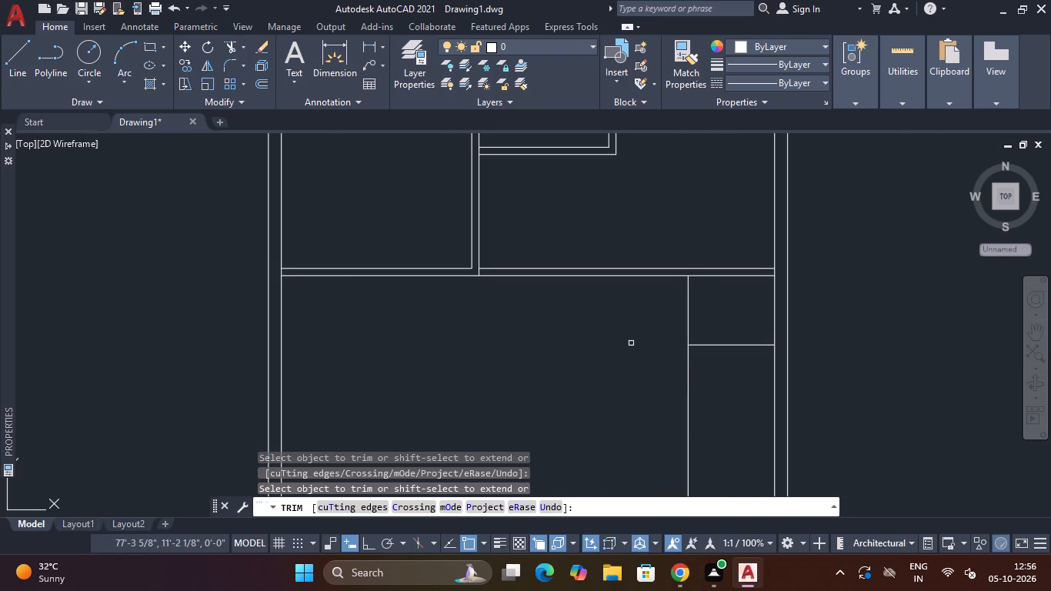
left_click(688, 369)
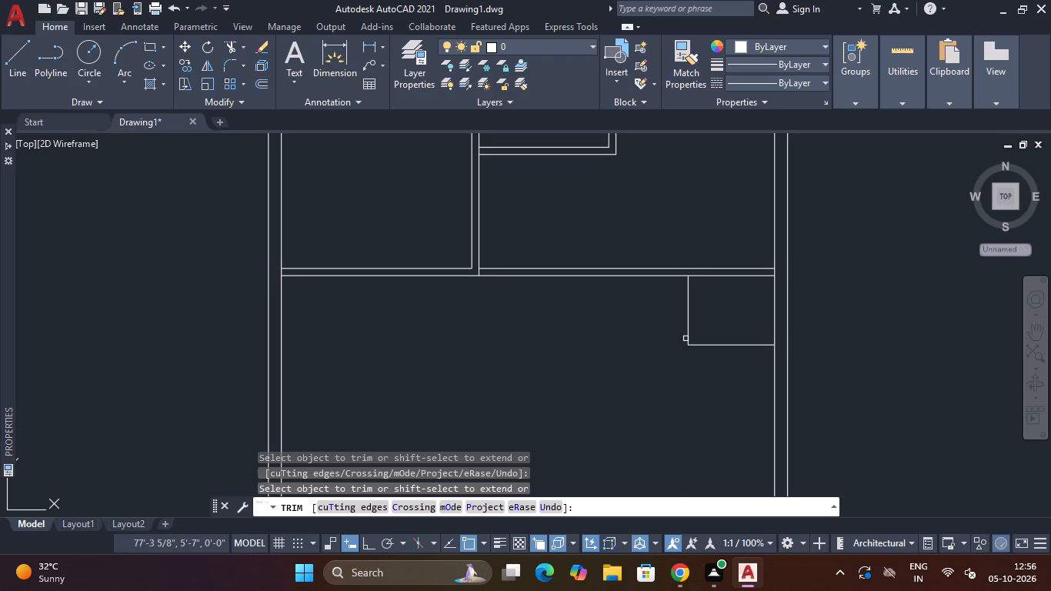
key("Escape")
Offset the small room's left line 5" leftward and its bottom line 5" downward to give the partitions thickness.
key("o")
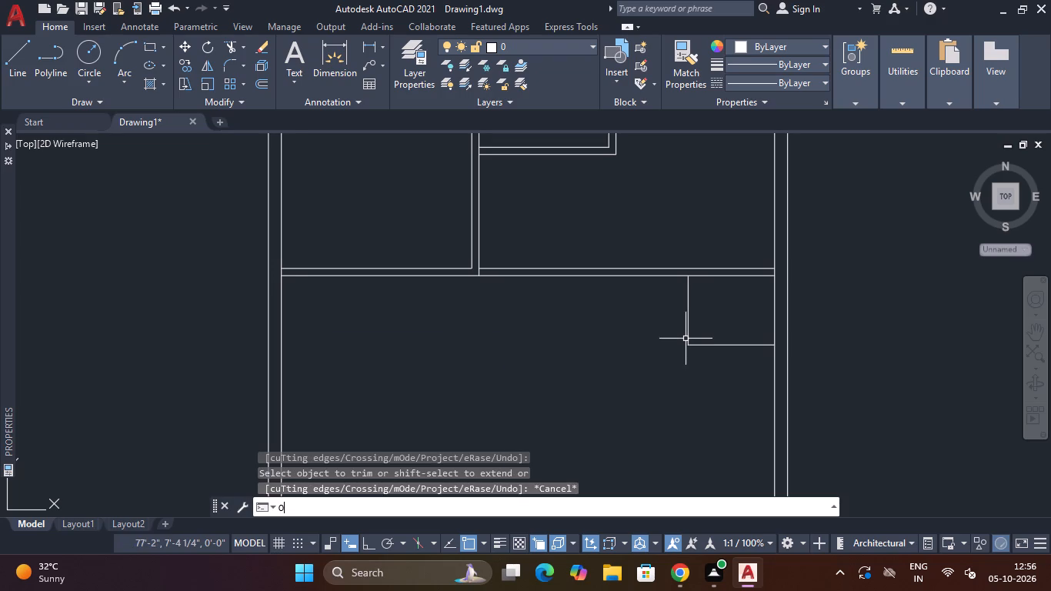
key("space")
type("5\"")
key("Return")
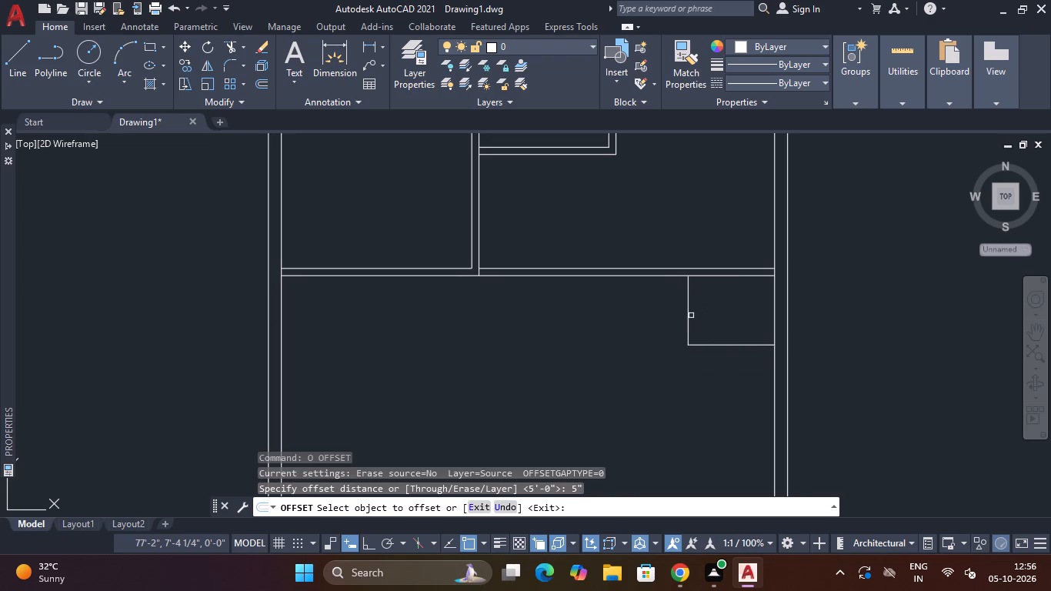
left_click(689, 316)
left_click(658, 326)
left_click(732, 348)
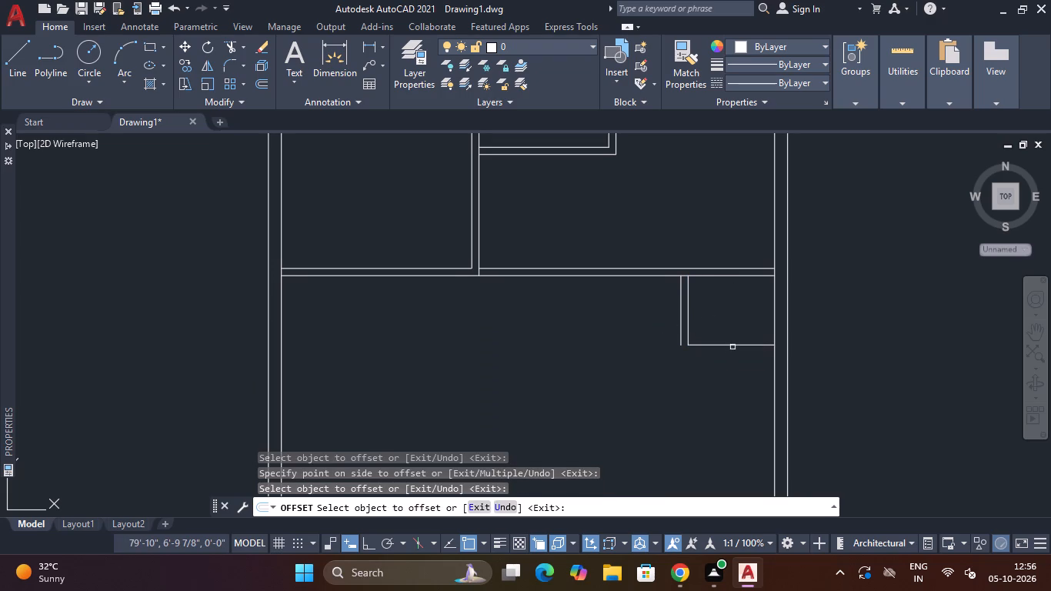
left_click(732, 346)
left_click(715, 370)
key("Escape")
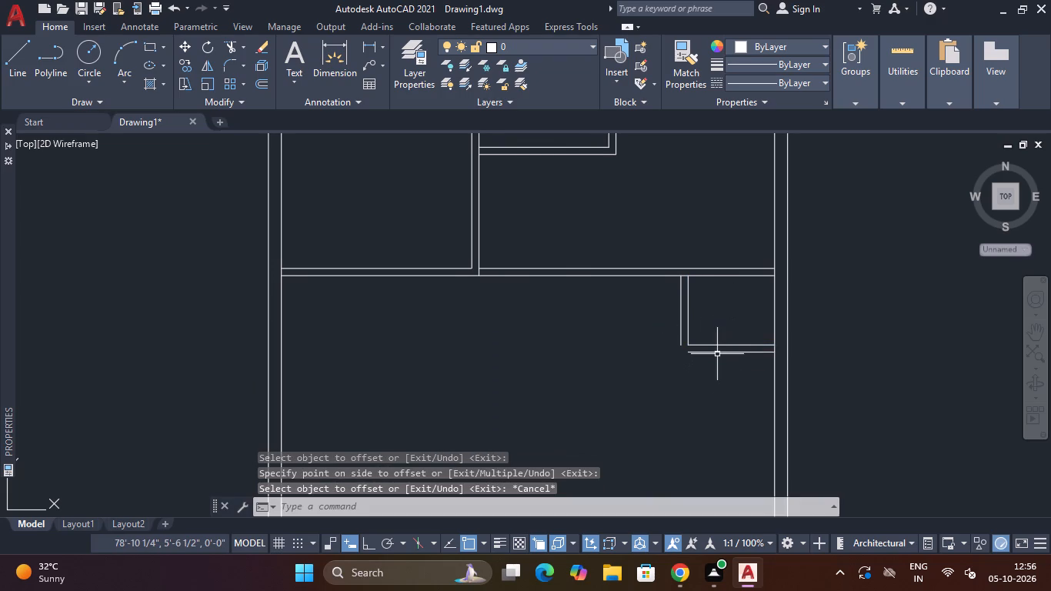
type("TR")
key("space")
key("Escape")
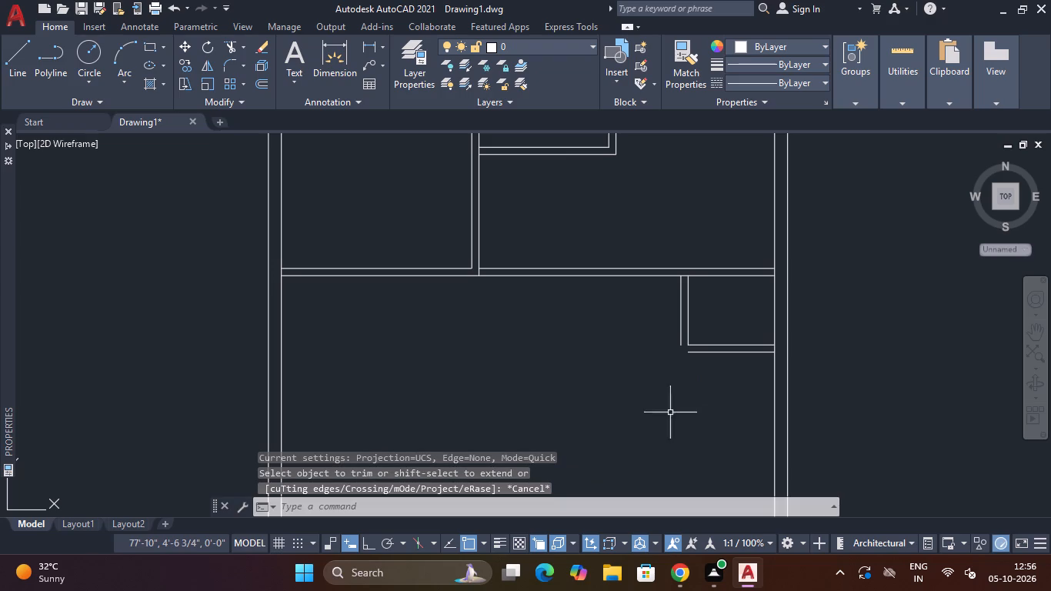
Extend the small room's outer partition lines to meet at the lower-left corner and trim the excess beyond it.
type("EX")
key("space")
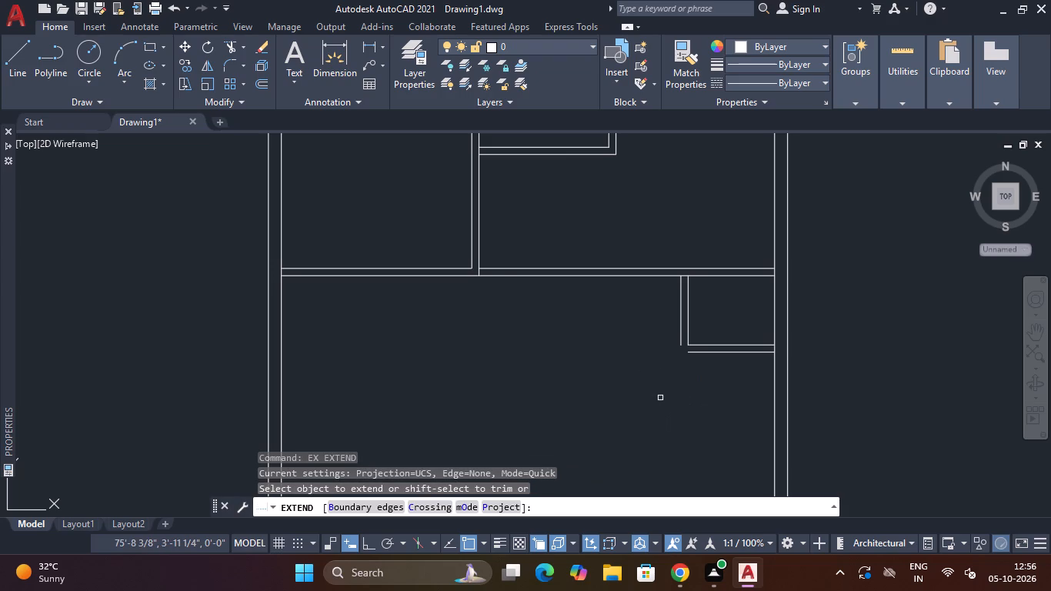
left_click(726, 353)
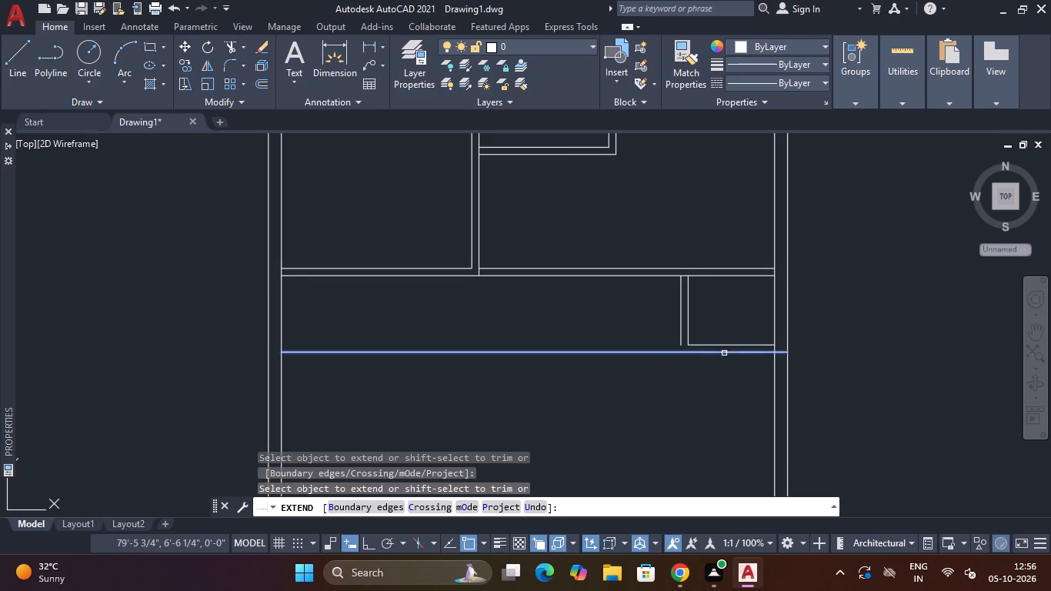
left_click(680, 336)
key("Escape")
type("TR")
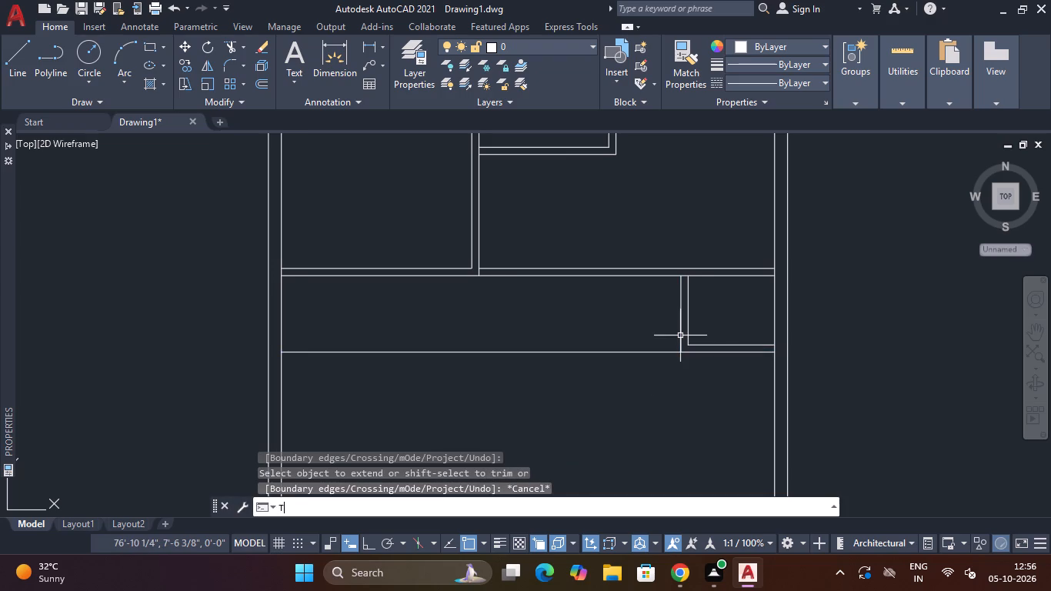
key("space")
left_click_drag(646, 342, 645, 362)
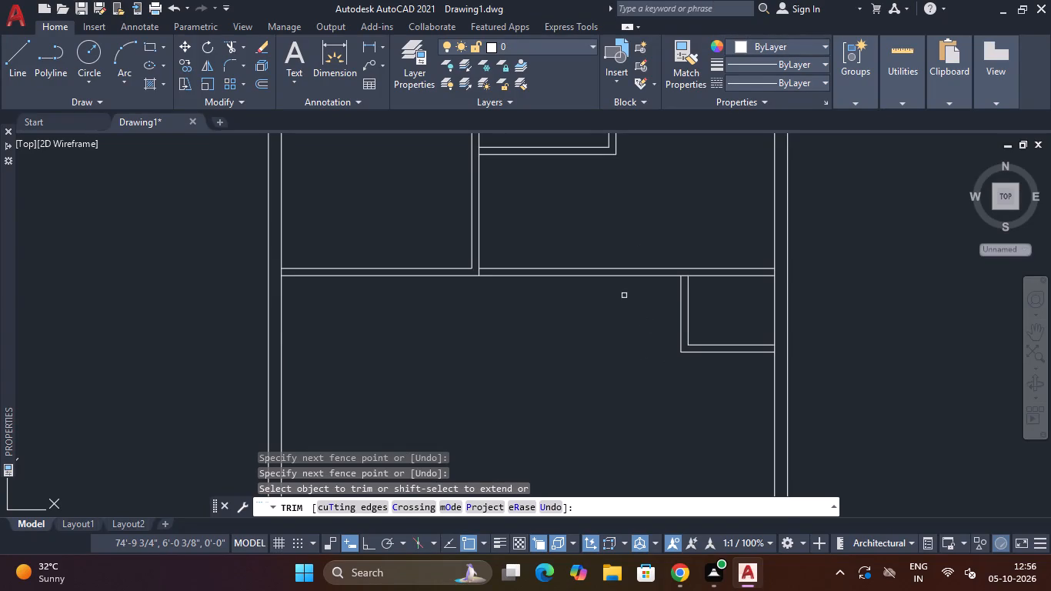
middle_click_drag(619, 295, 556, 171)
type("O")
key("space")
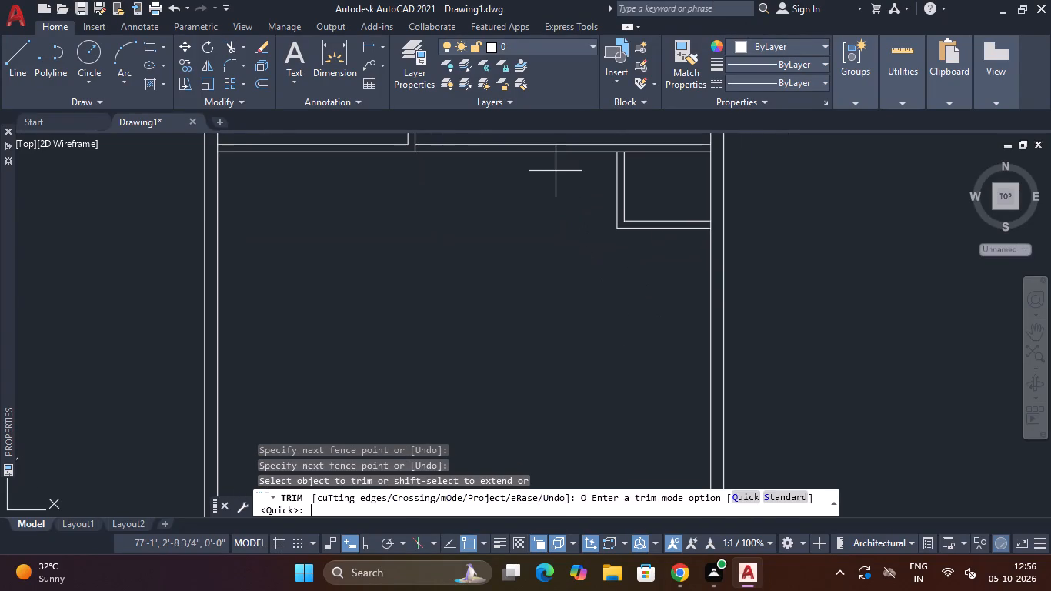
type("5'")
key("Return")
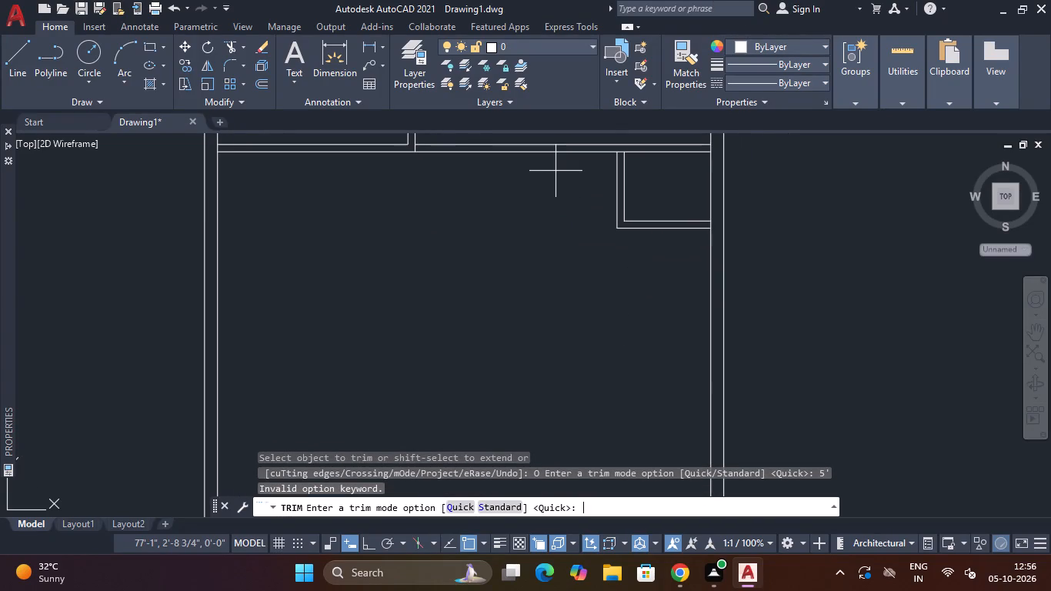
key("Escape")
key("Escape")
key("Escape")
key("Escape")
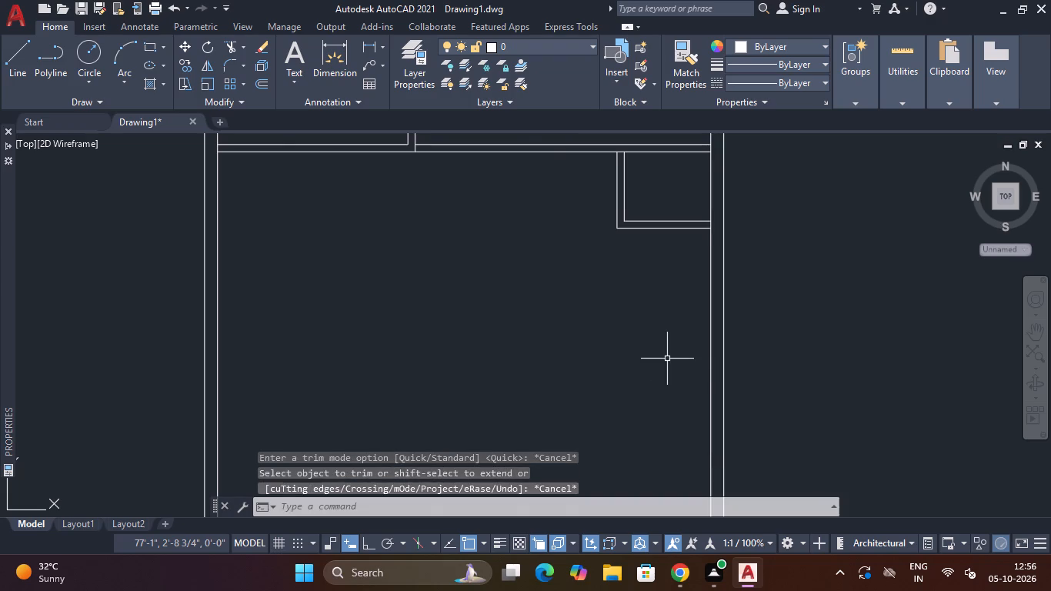
Offset the right inner wall line 5' to the left again for the space below the small room.
type("O")
key("space")
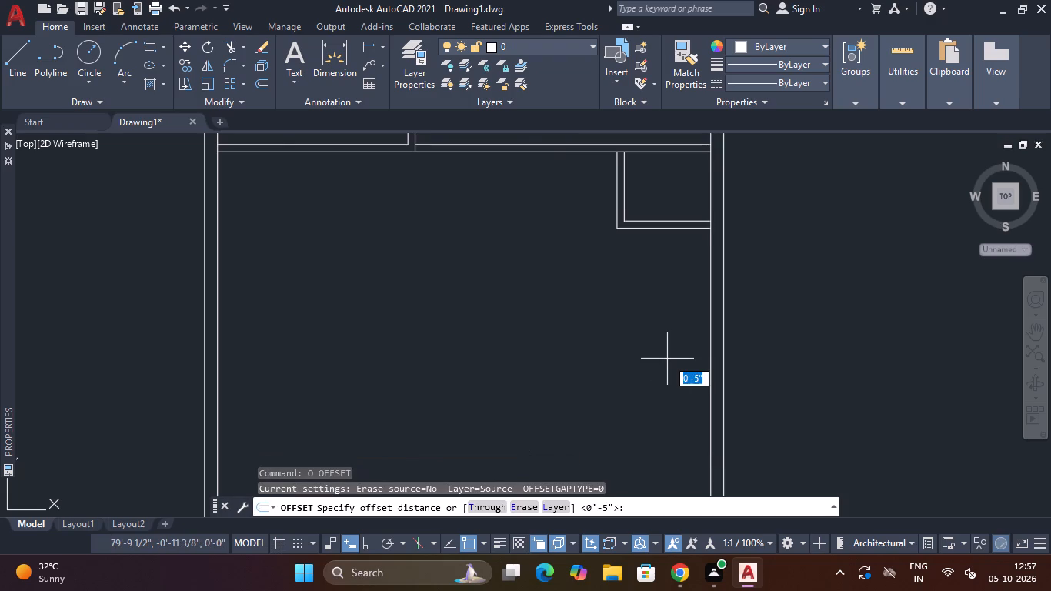
type("5'")
key("Return")
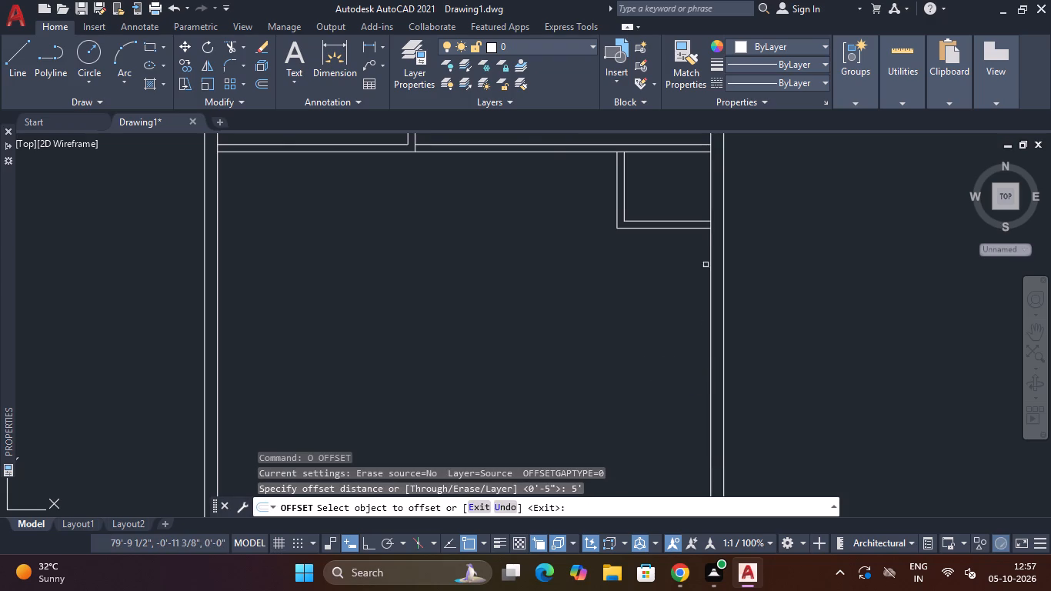
left_click(710, 316)
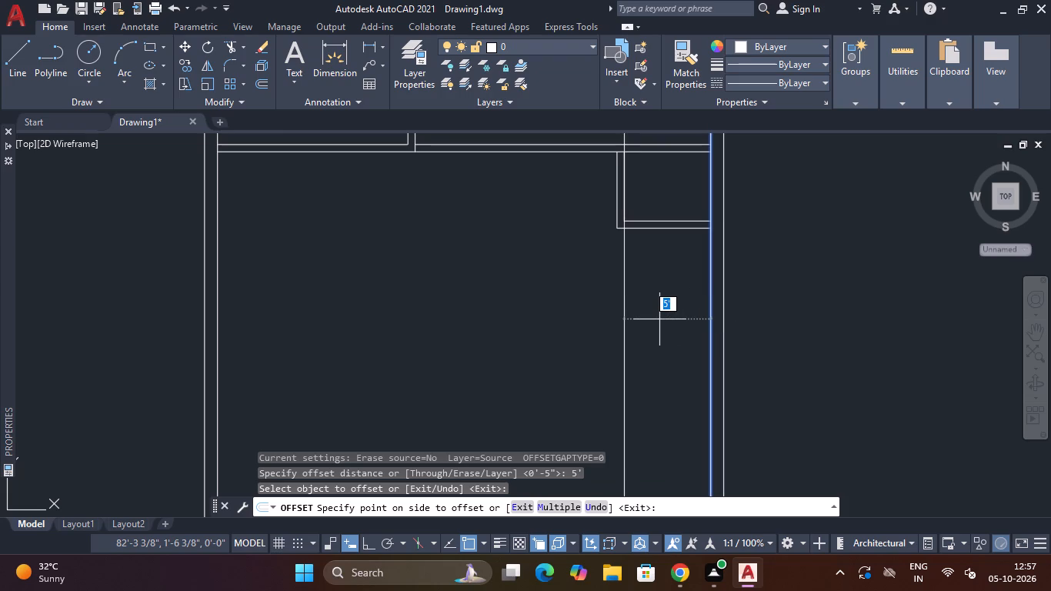
left_click(659, 319)
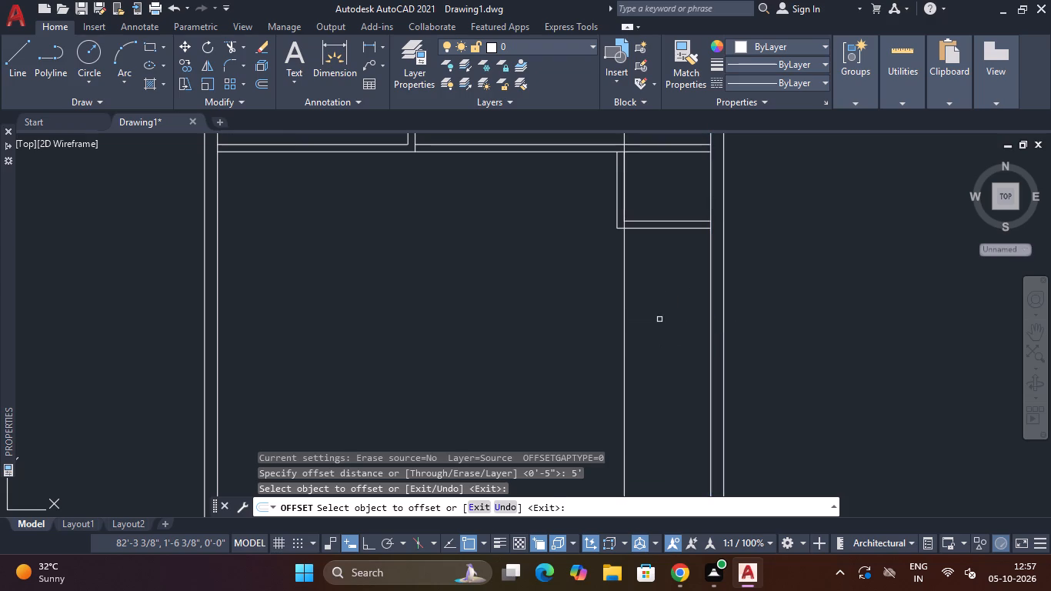
key("Escape")
Offset the lower line of the small room's bottom partition 7'6" downward.
type("O")
key("space")
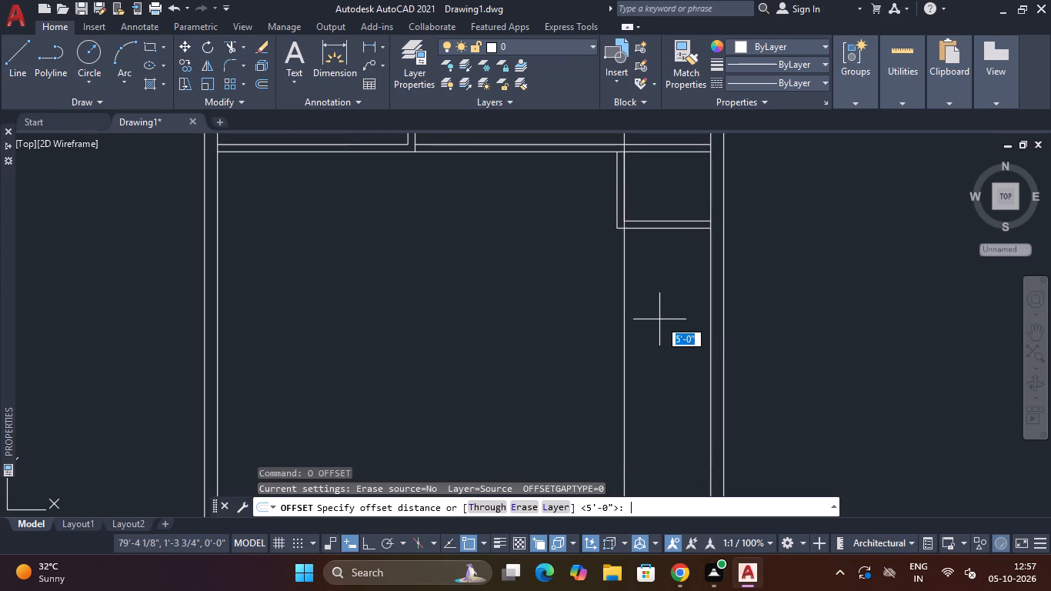
type("7'")
type("6\"")
key("Return")
scroll(697, 250, "up", 2)
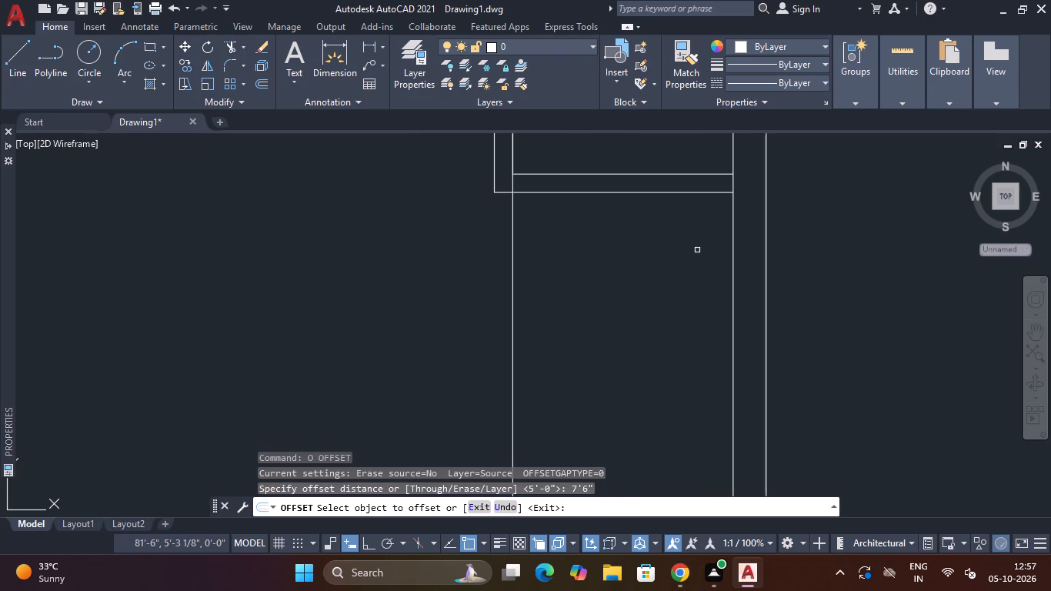
left_click(662, 191)
left_click(602, 450)
scroll(616, 415, "down", 3)
middle_click_drag(628, 402, 628, 386)
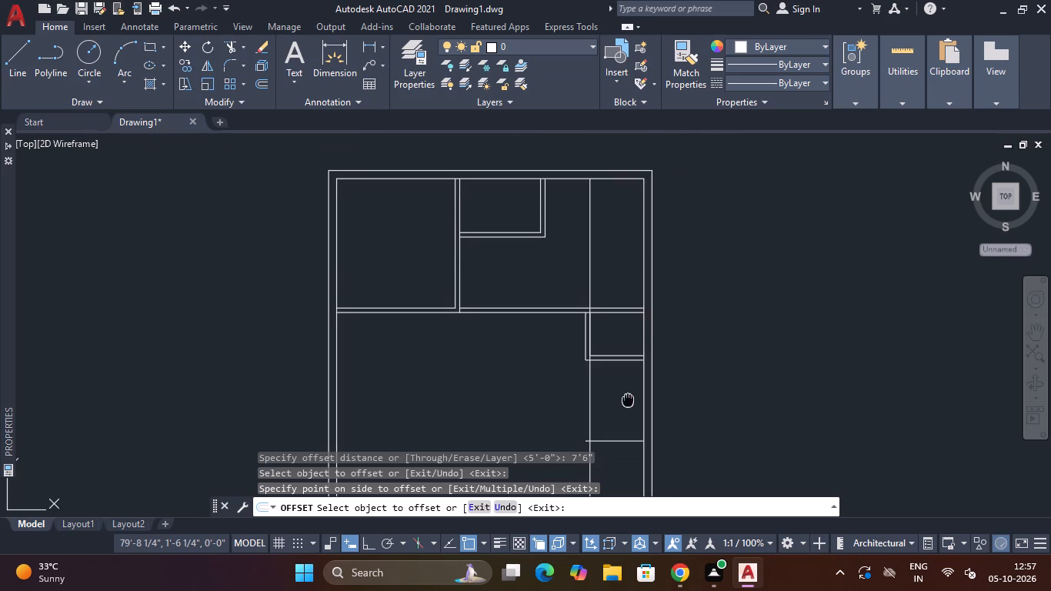
middle_click_drag(628, 386, 628, 365)
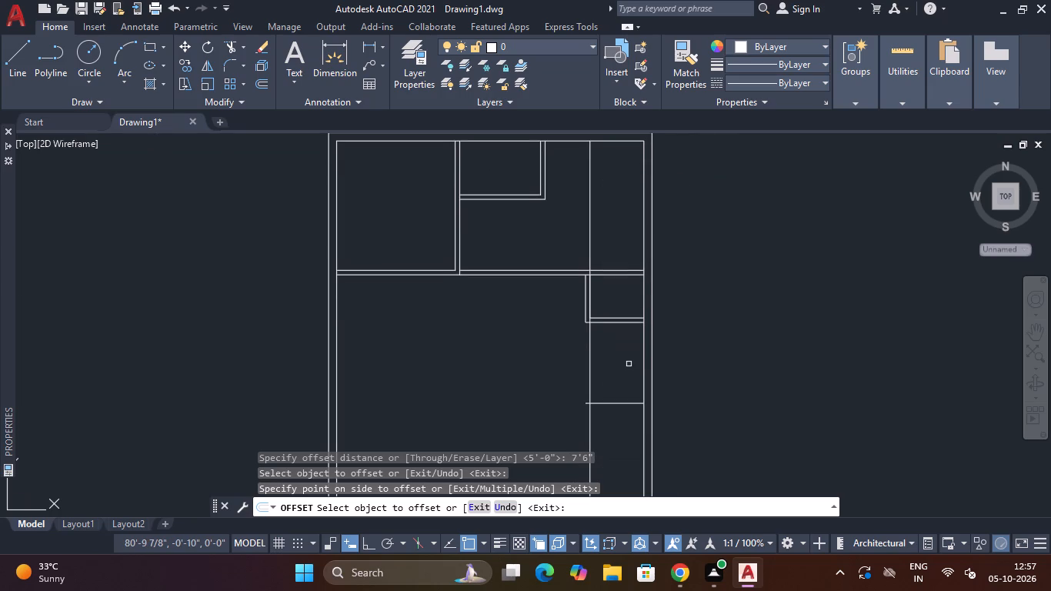
key("Escape")
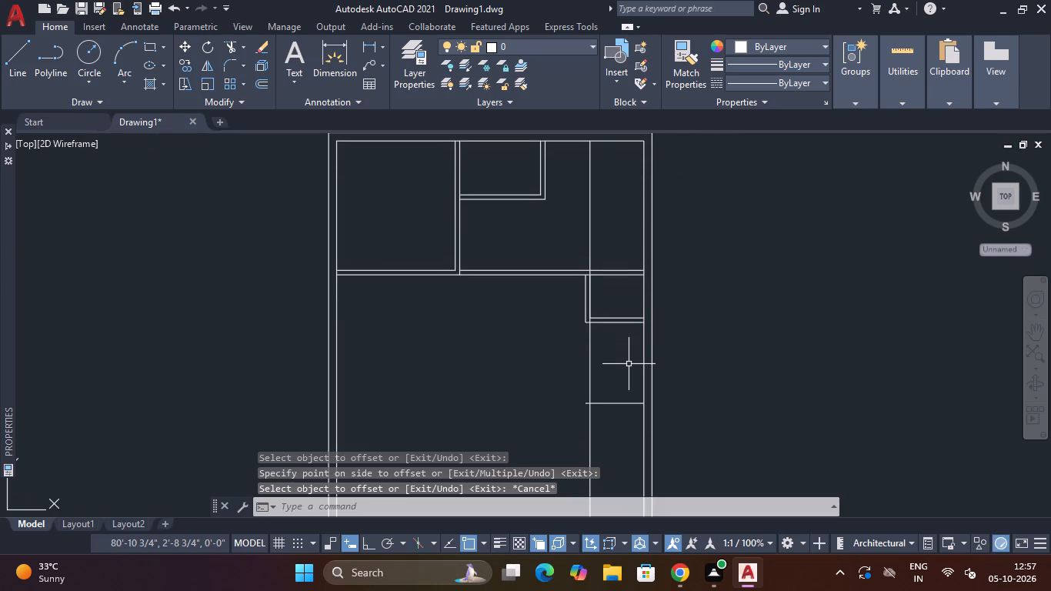
Trim the 5' offset line above and below the second small room, and trim its bottom line's overhang past the left corner.
type("TR")
key("space")
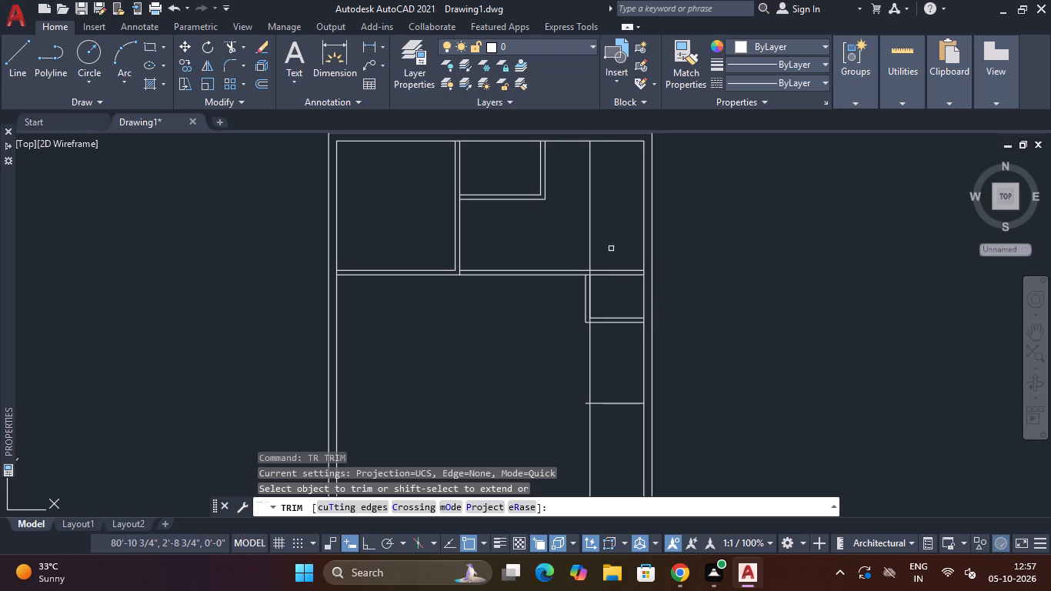
left_click_drag(602, 242, 580, 246)
scroll(585, 299, "up", 4)
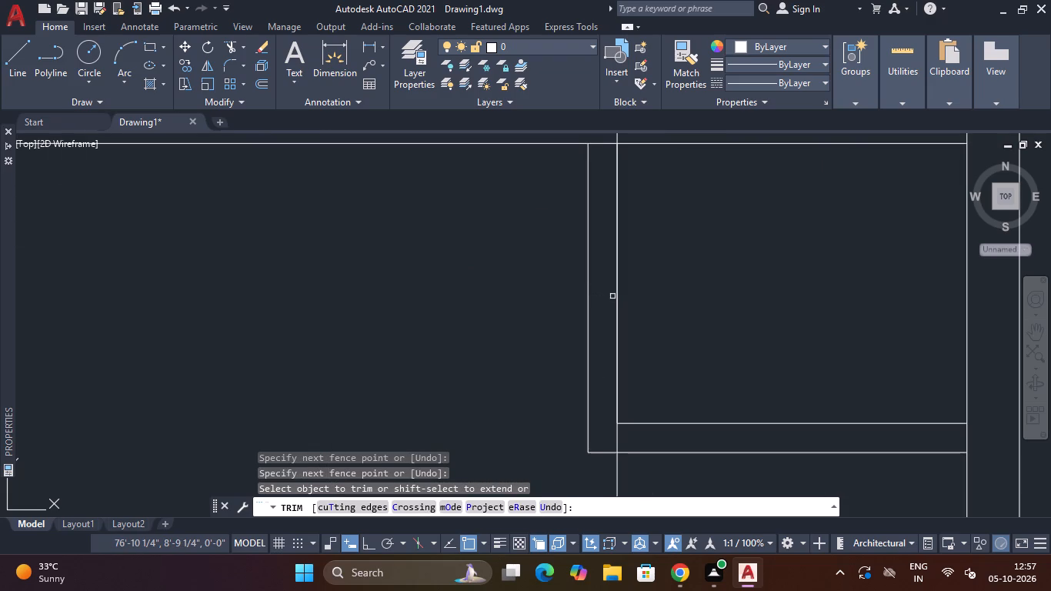
left_click(616, 295)
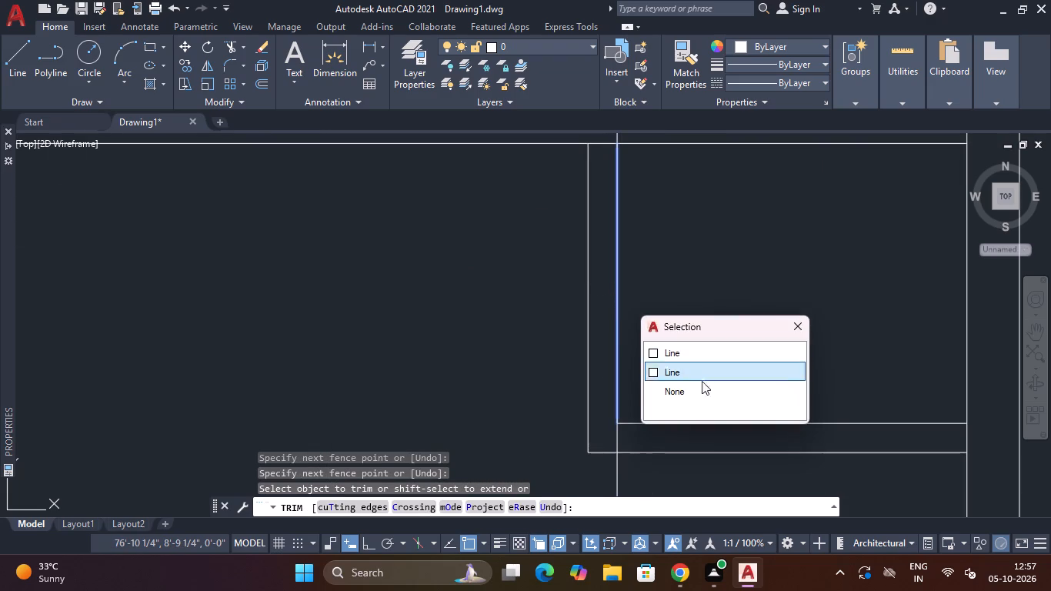
left_click(706, 375)
scroll(716, 312, "down", 4)
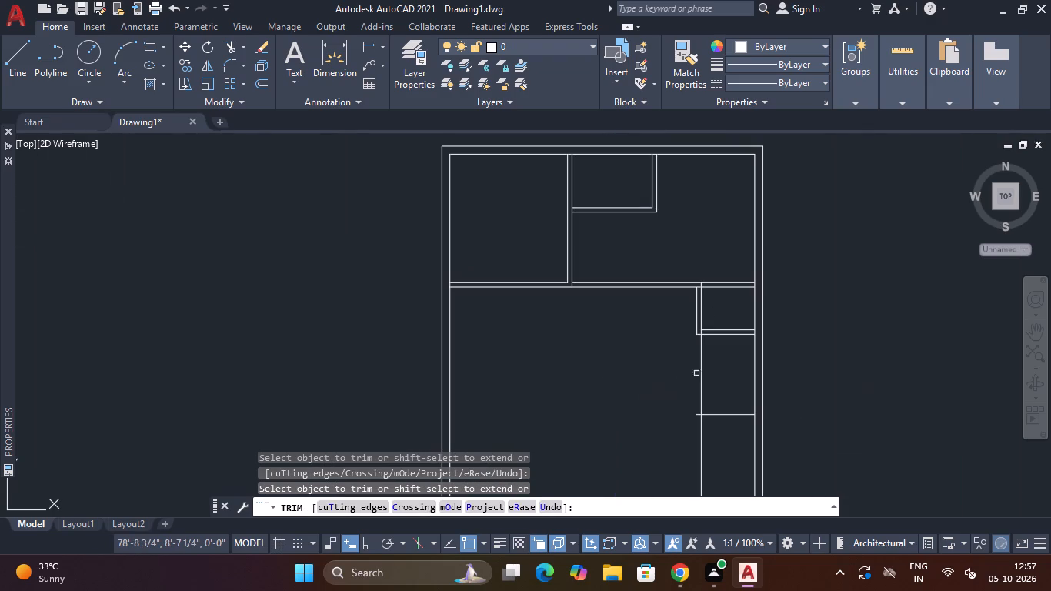
middle_click_drag(654, 436, 680, 333)
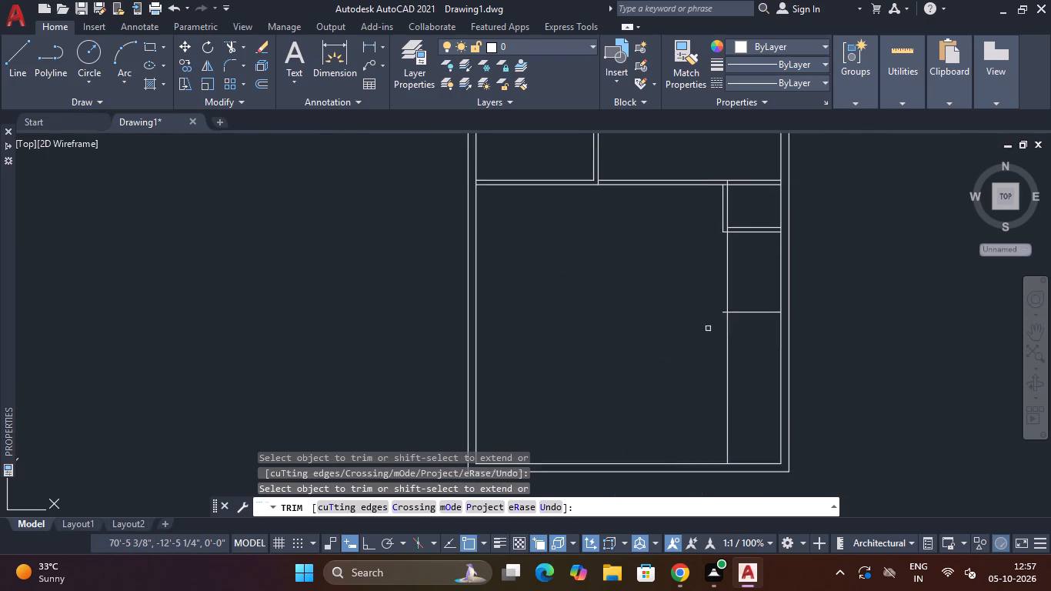
scroll(714, 322, "up", 3)
left_click_drag(813, 359, 712, 392)
left_click_drag(749, 262, 749, 278)
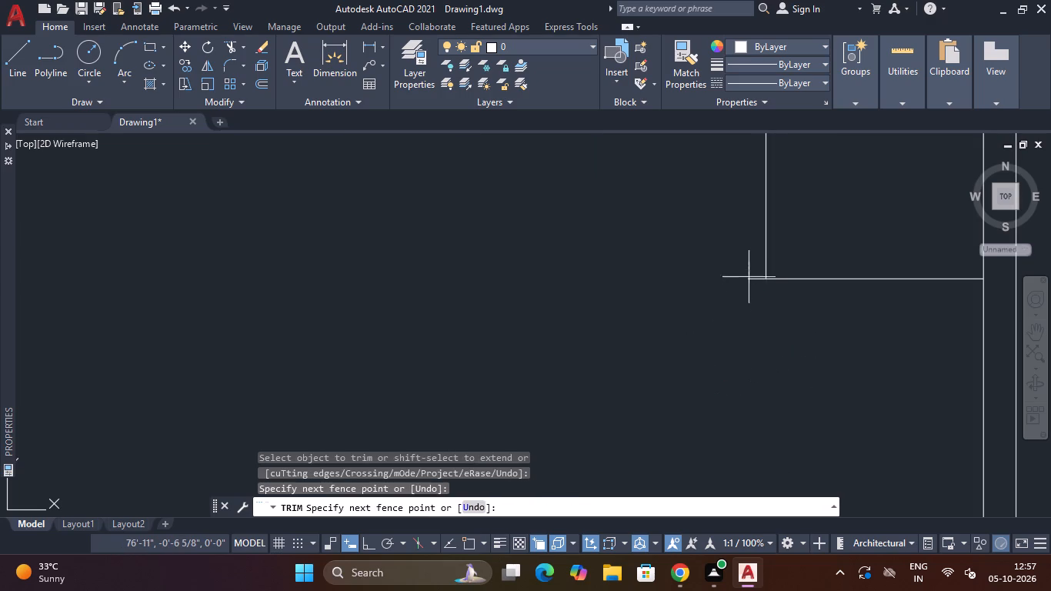
left_click_drag(749, 278, 748, 305)
Trim the leftover vertical pieces crossing the main horizontal partition and the first small room's bottom partition.
scroll(776, 332, "down", 2)
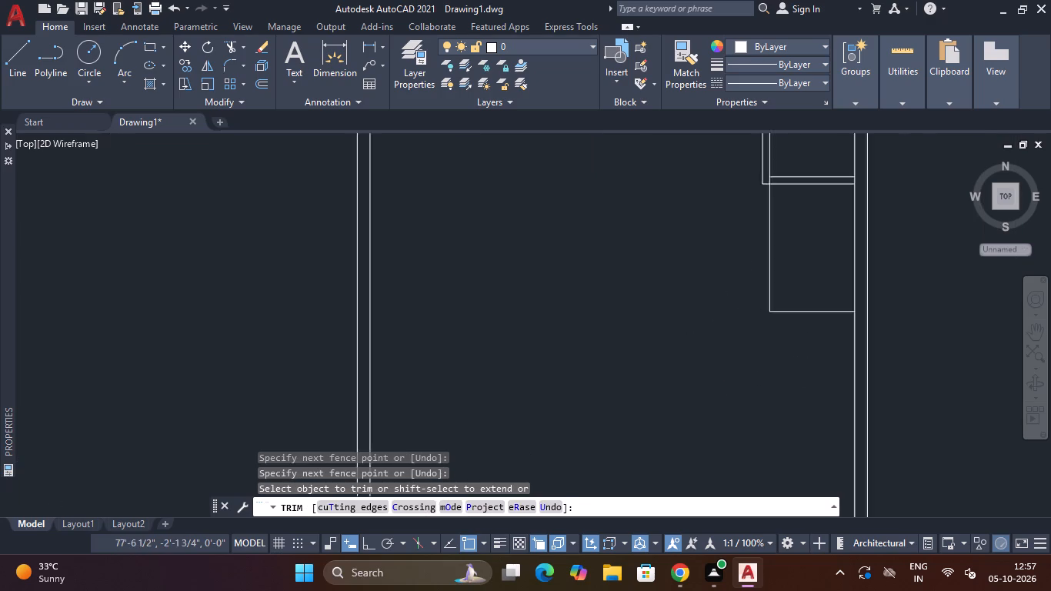
scroll(769, 333, "down", 1)
middle_click_drag(735, 322, 719, 354)
scroll(749, 221, "up", 4)
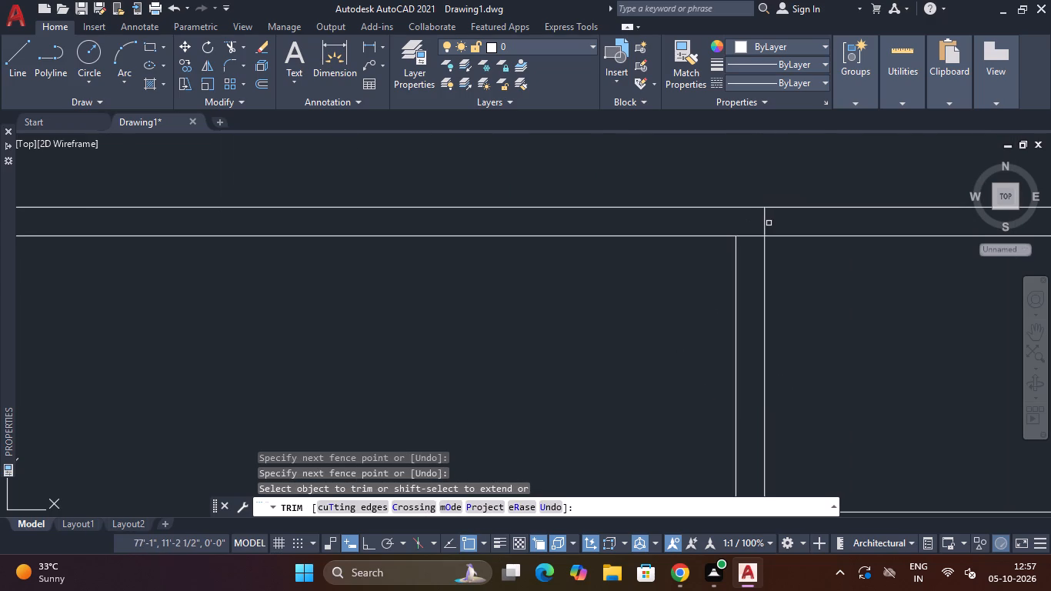
left_click(765, 223)
scroll(771, 307, "down", 3)
scroll(768, 369, "up", 3)
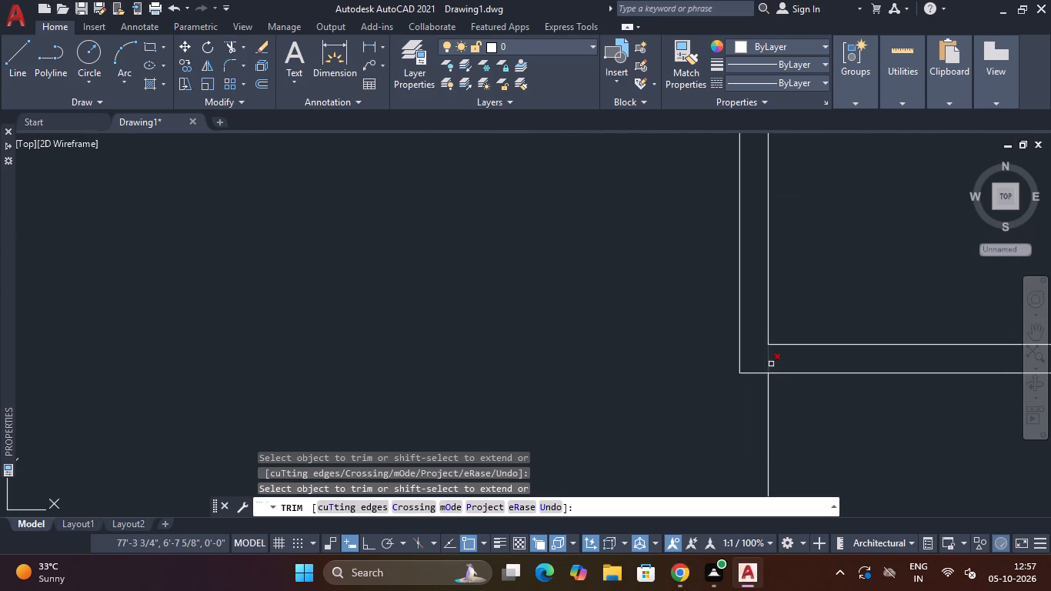
left_click(769, 359)
scroll(781, 359, "down", 4)
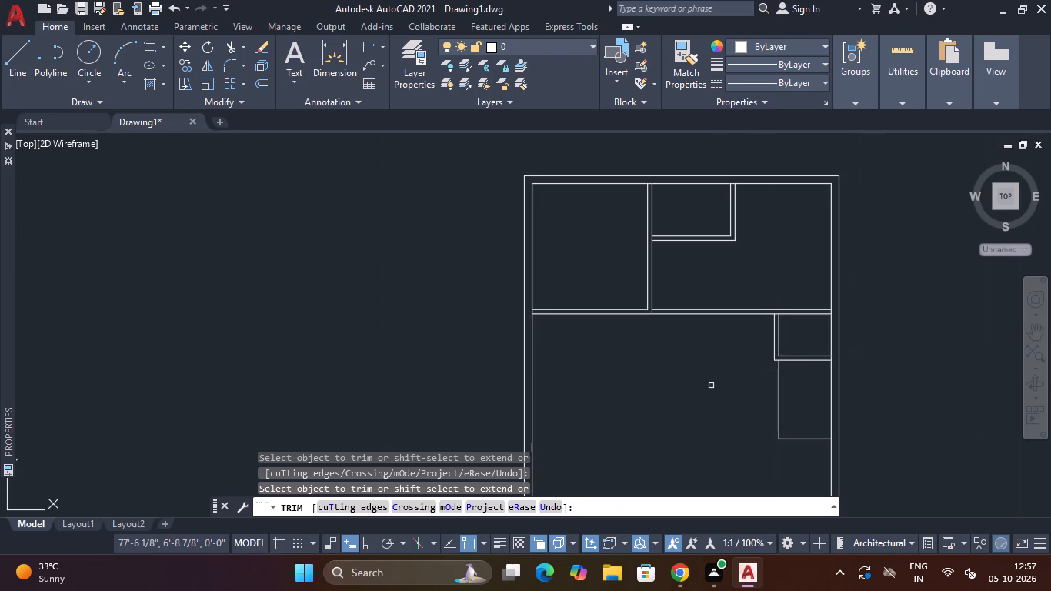
key("Escape")
key("Escape")
Offset the second small room's left line 5" leftward and its bottom line 5" downward.
type("O")
key("space")
type("5\"")
key("Return")
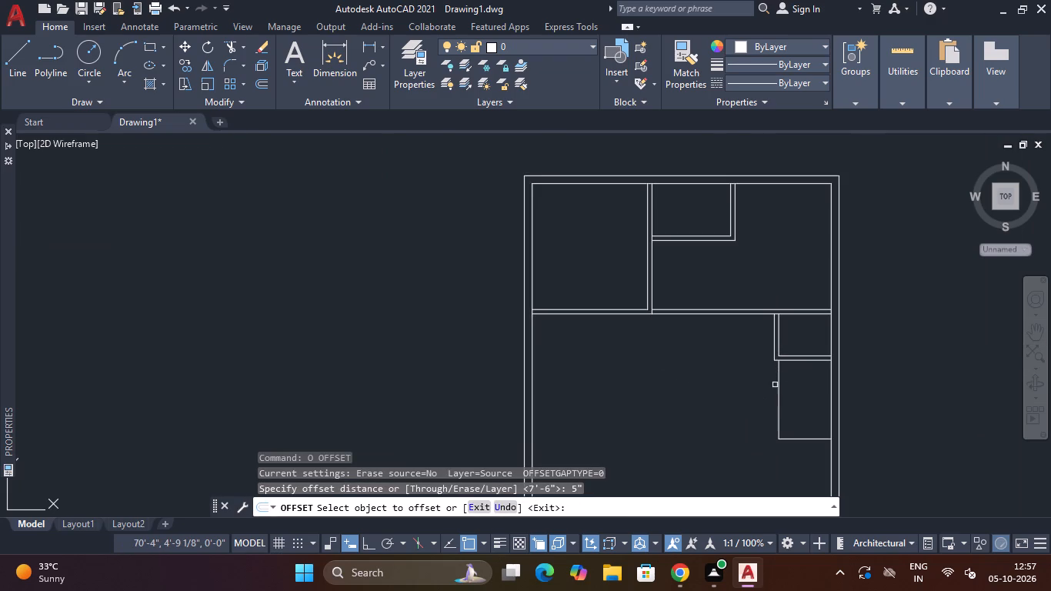
left_click(778, 388)
left_click(757, 388)
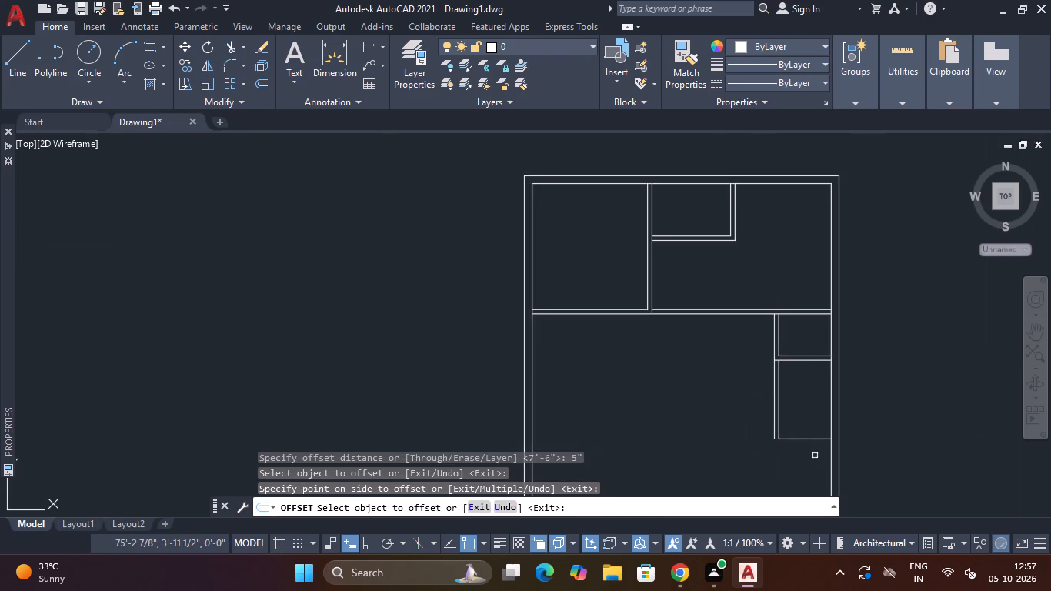
left_click(810, 438)
left_click(807, 456)
key("Escape")
key("Escape")
Extend the second small room's outer partition lines to meet at the lower-left corner and trim the excess below it.
type("EX")
key("Return")
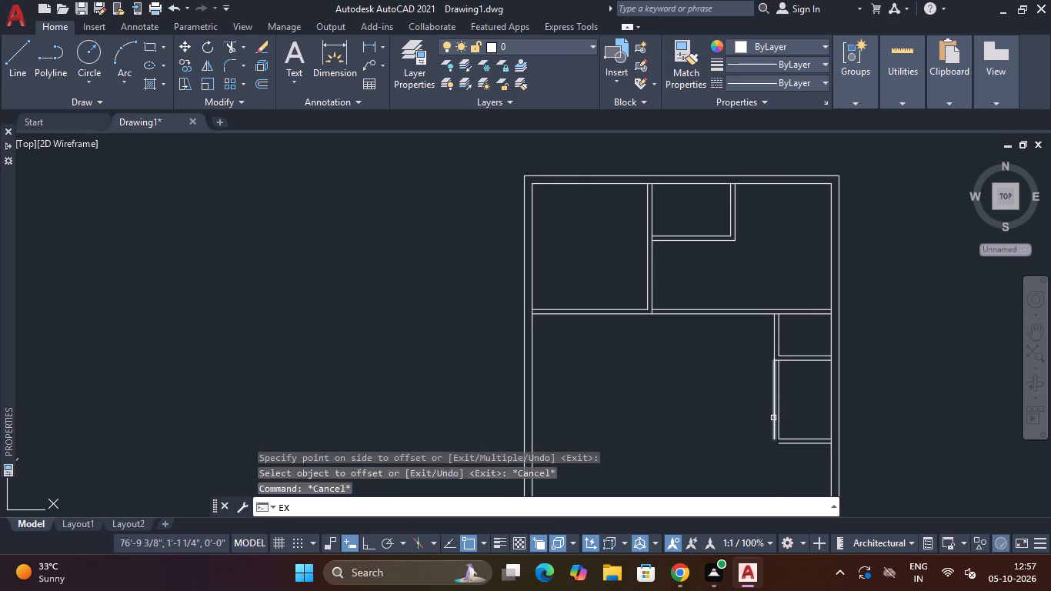
left_click(773, 401)
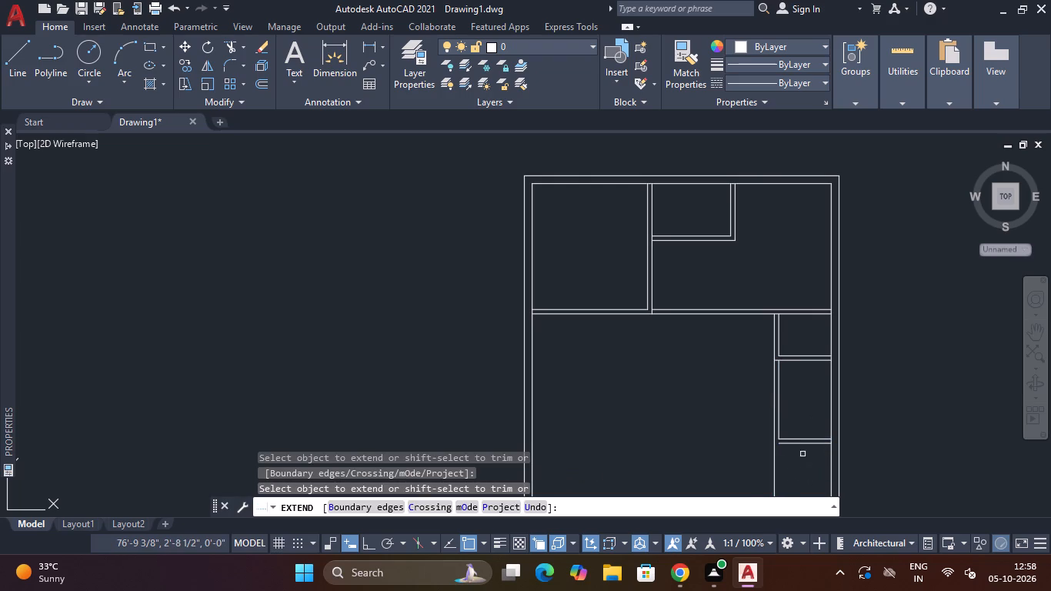
left_click(805, 444)
key("Escape")
key("Escape")
type("TR")
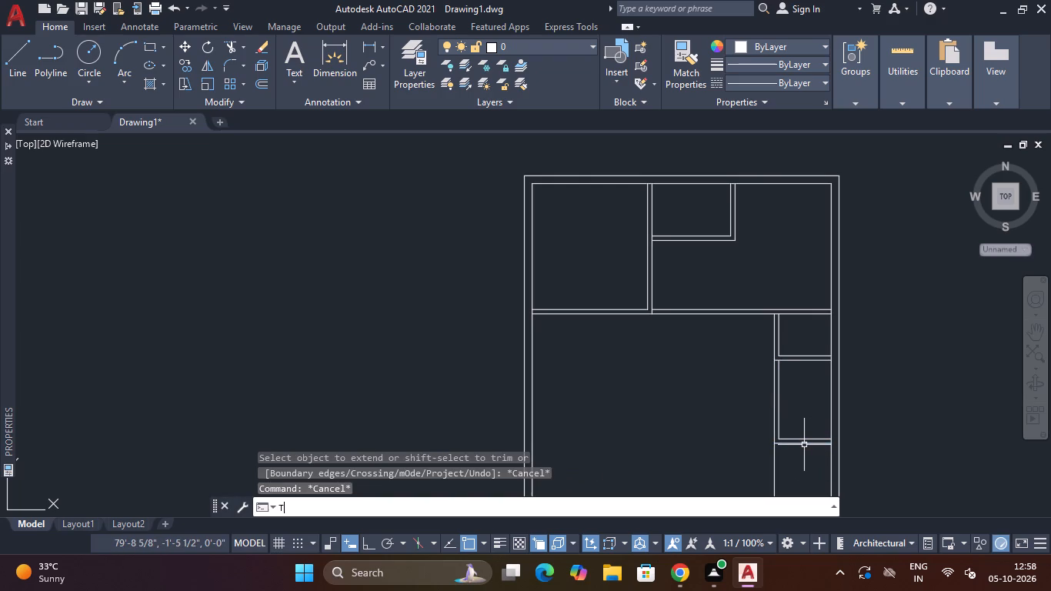
key("space")
left_click_drag(796, 479, 735, 476)
scroll(751, 426, "down", 2)
middle_click_drag(752, 418, 752, 328)
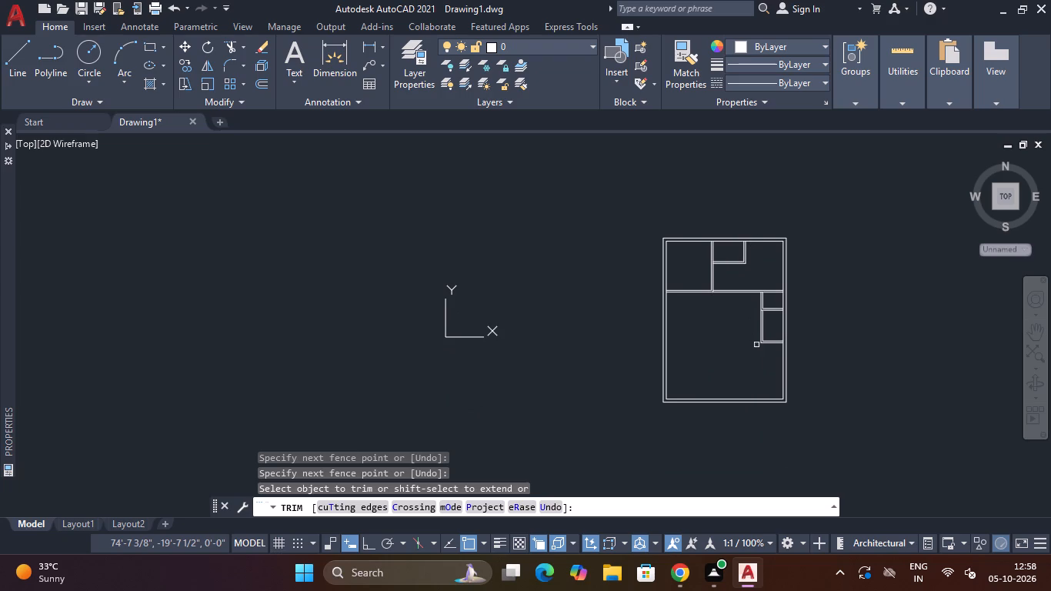
scroll(762, 372, "up", 1)
middle_click_drag(761, 383, 762, 329)
middle_click(762, 329)
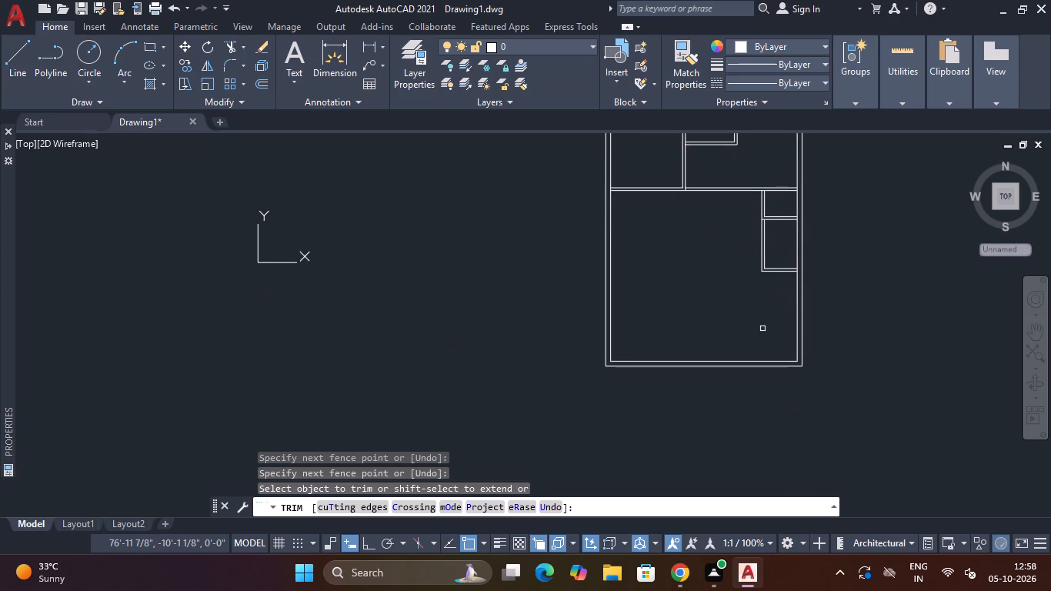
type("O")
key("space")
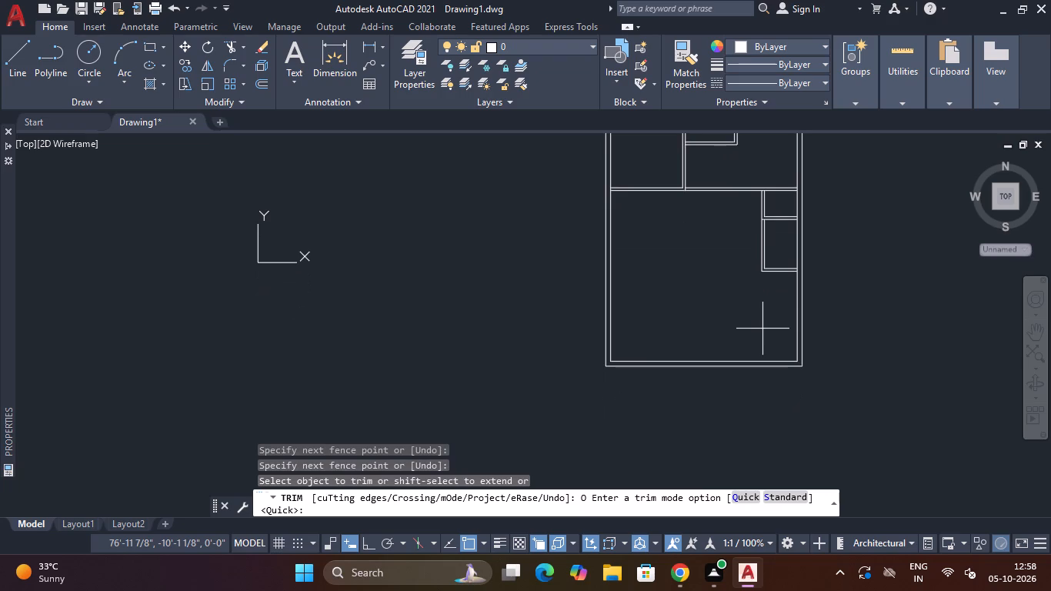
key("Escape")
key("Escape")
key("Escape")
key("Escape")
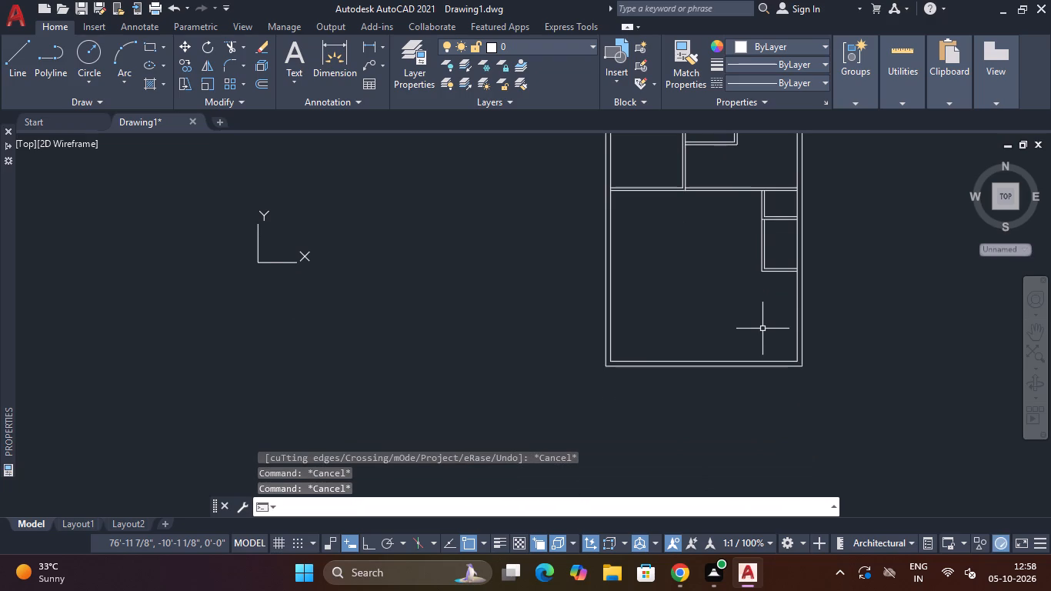
Offset the right inner wall line 11'6" to the left for the bottom-right room.
type("O")
key("space")
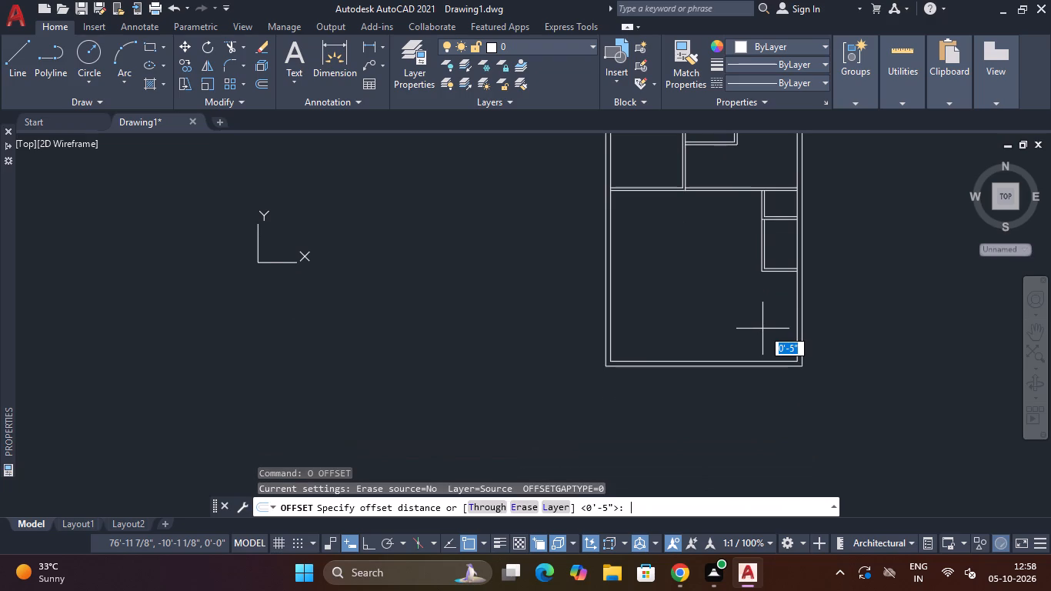
type("11'")
type("6\"")
key("Return")
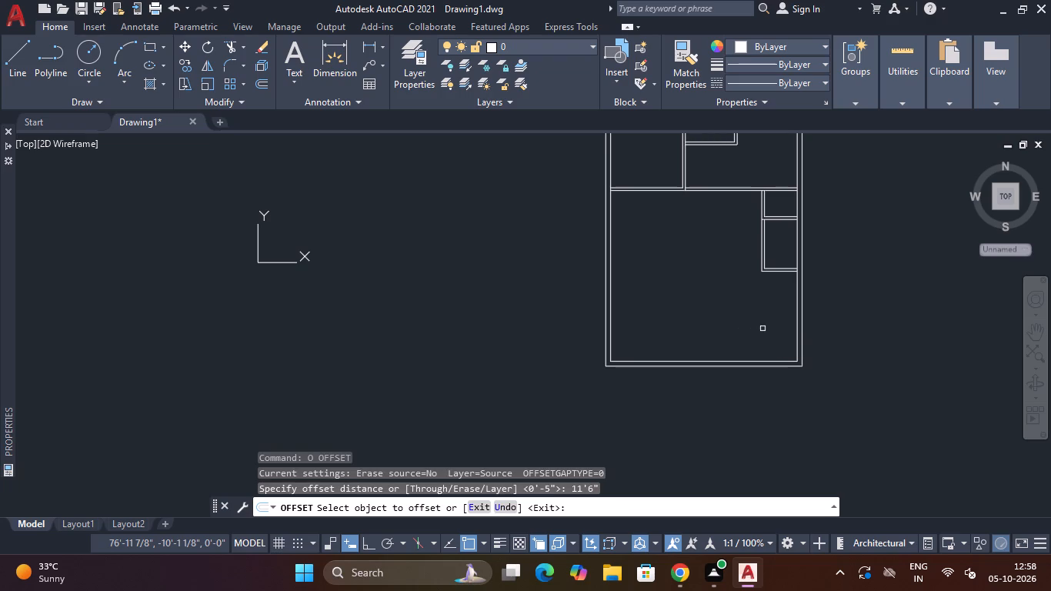
scroll(792, 325, "up", 1)
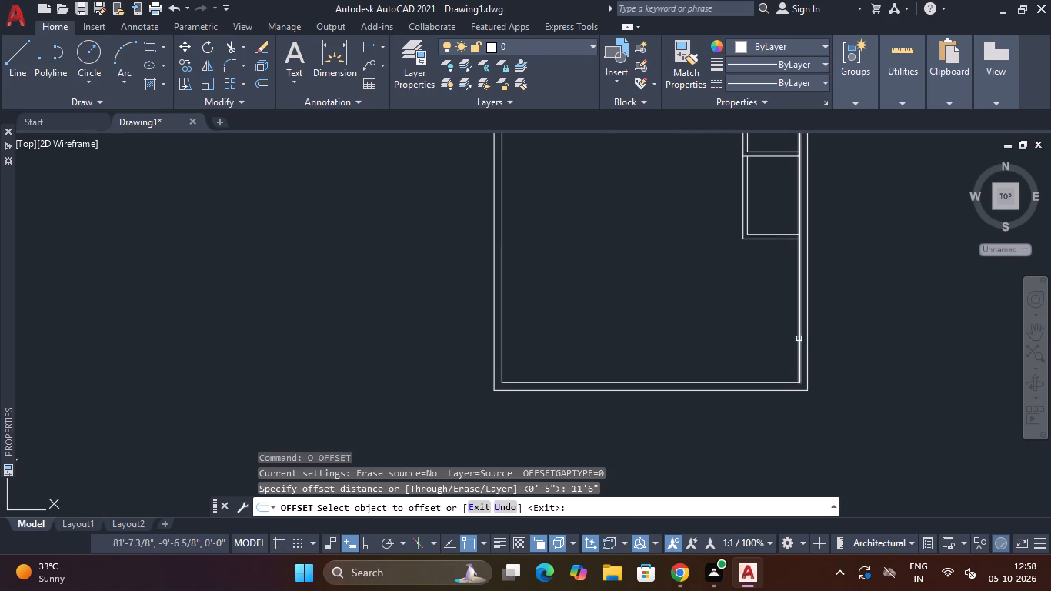
left_click_drag(799, 339, 785, 339)
left_click(696, 352)
scroll(696, 351, "down", 3)
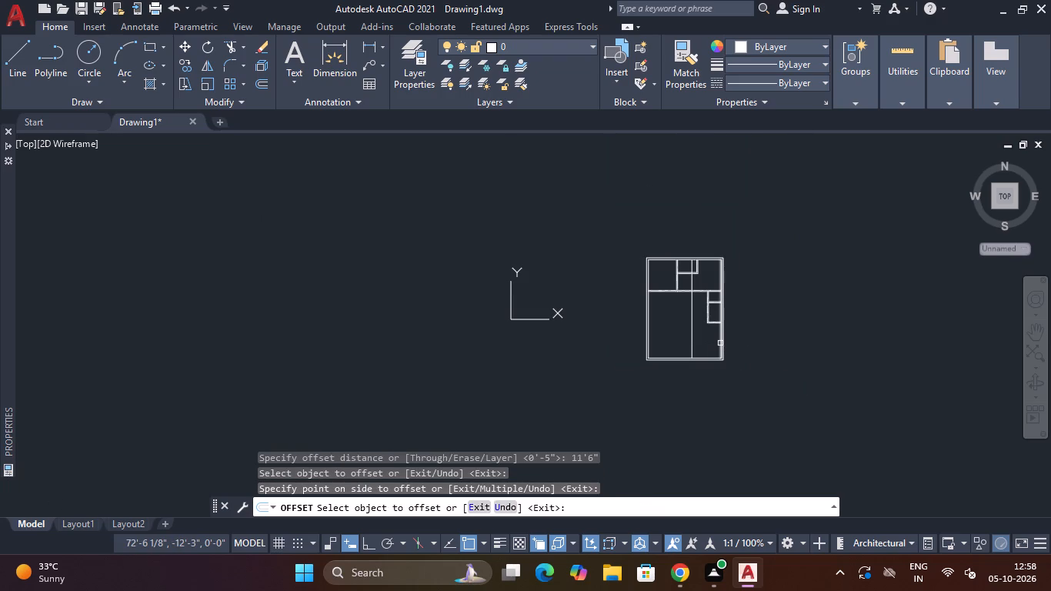
key("Escape")
key("Escape")
Offset the bottom inner wall line 14' upward for the bottom-right room.
type("O")
key("space")
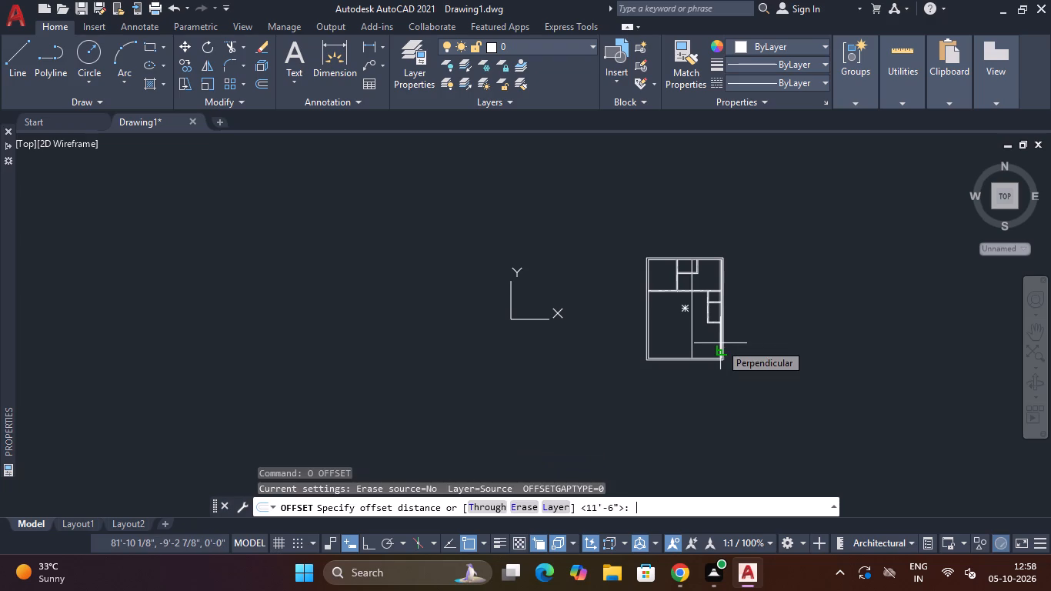
type("14'")
key("Return")
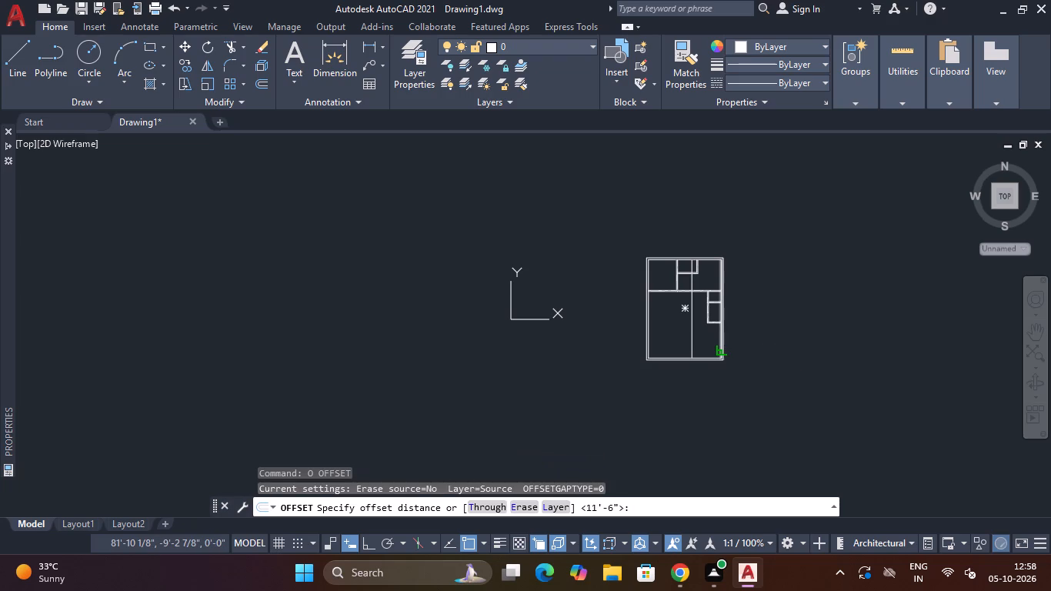
scroll(724, 375, "up", 3)
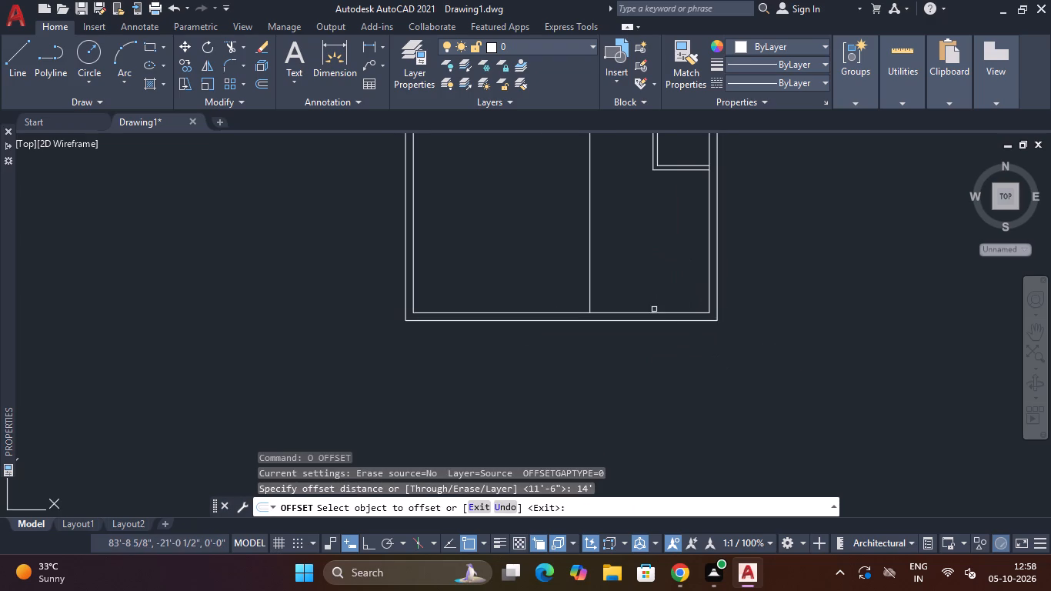
left_click(655, 315)
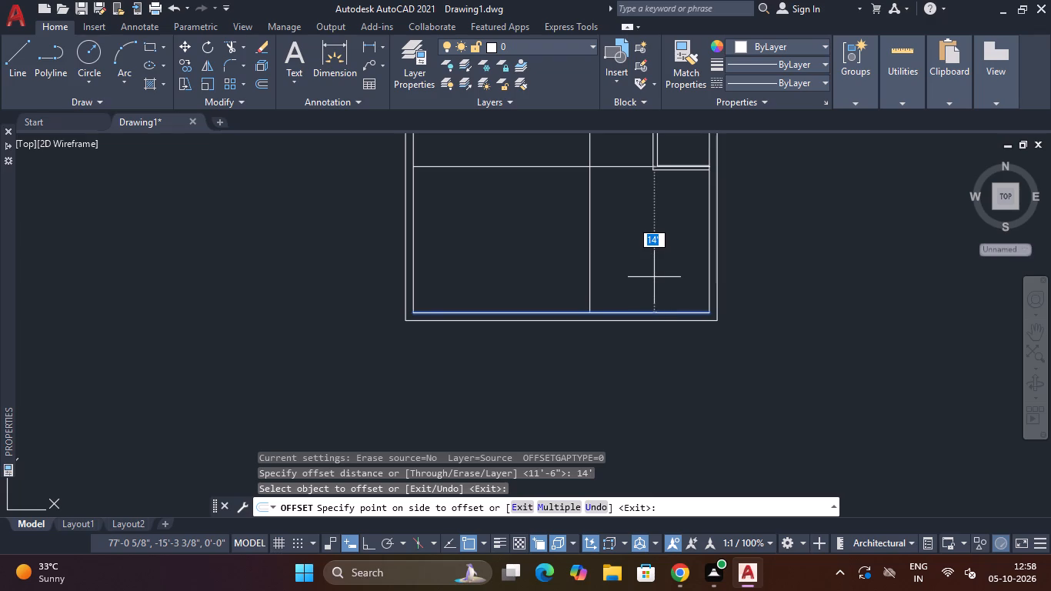
left_click(654, 277)
scroll(663, 279, "down", 1)
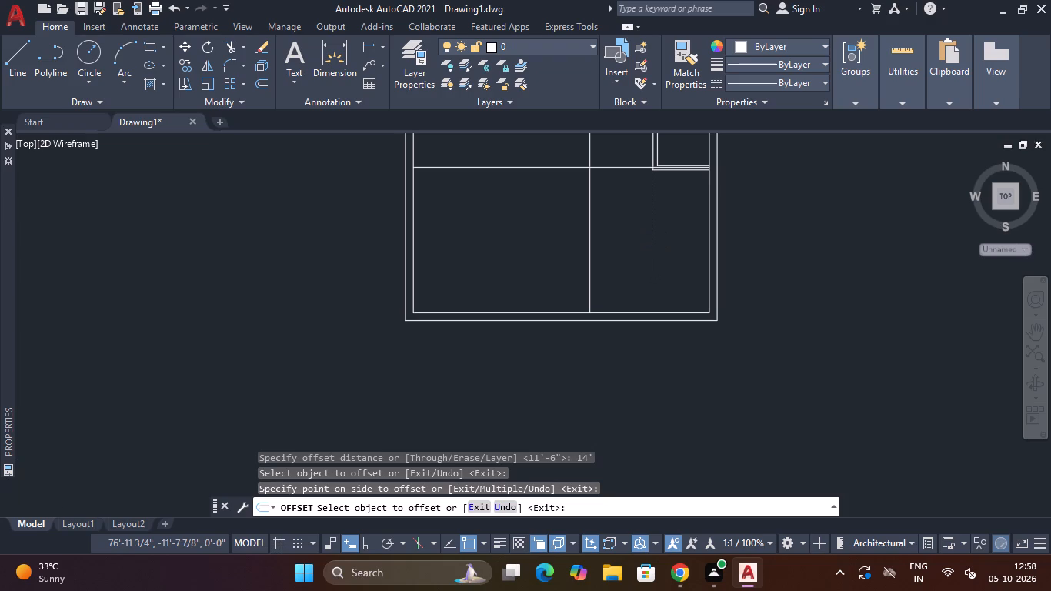
middle_click_drag(667, 283, 673, 328)
key("Escape")
Trim the 11'6" and 14' offset lines beyond their intersection to form the bottom-right room's upper-left corner.
type("TR")
key("space")
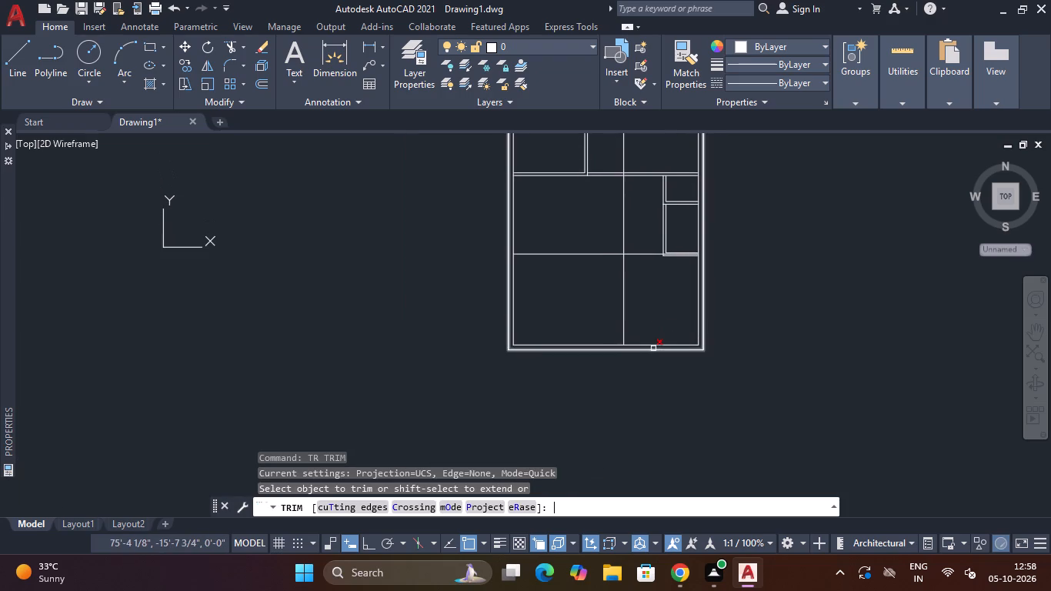
left_click_drag(646, 225, 646, 225)
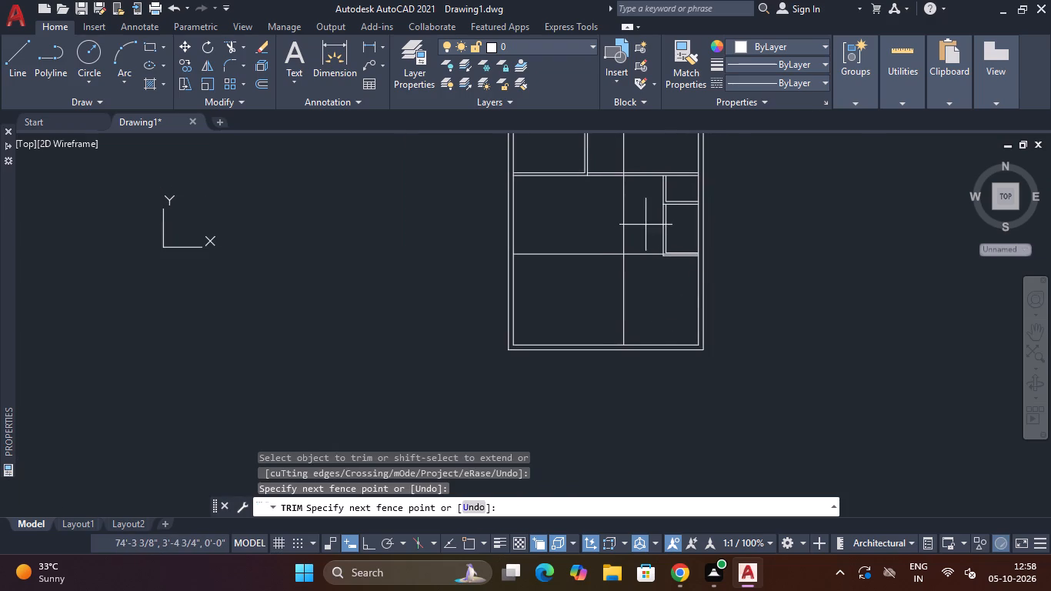
left_click_drag(646, 225, 599, 262)
Trim the leftover 11'6" offset line through the top rooms and middle partition, plus the stub where the upper-left room's partition meets it.
middle_click_drag(605, 242, 604, 296)
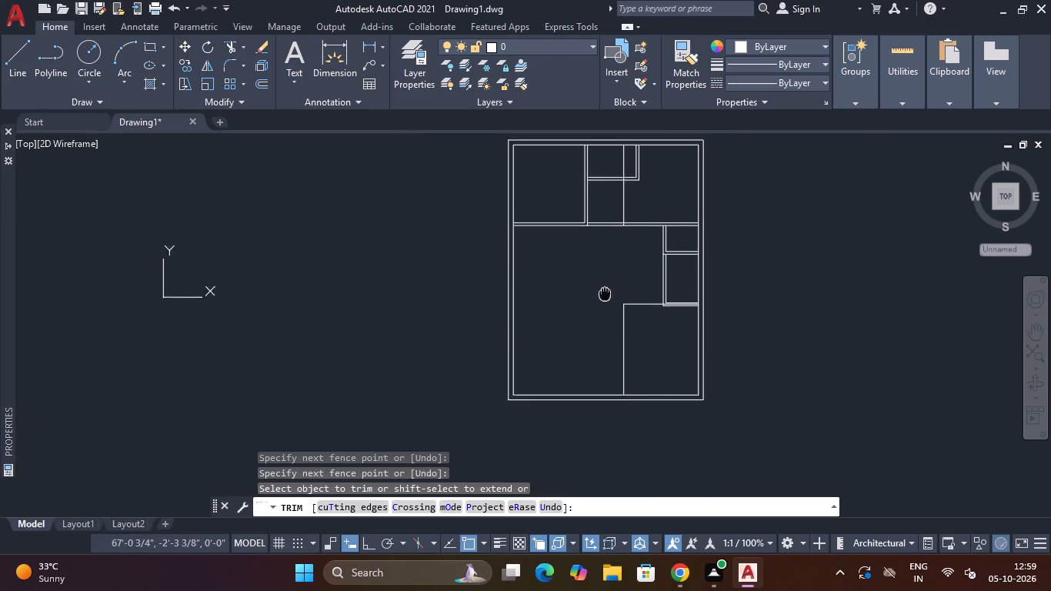
middle_click_drag(604, 296, 602, 300)
left_click_drag(637, 207, 619, 209)
scroll(621, 158, "up", 2)
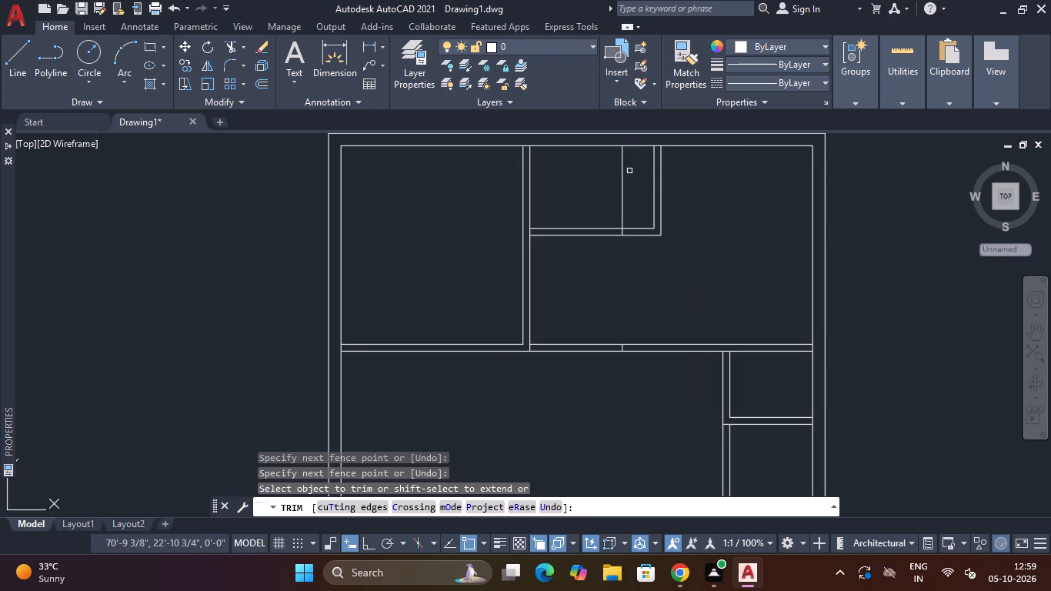
left_click_drag(633, 172, 610, 179)
scroll(618, 235, "up", 4)
left_click_drag(661, 212, 624, 210)
scroll(622, 212, "down", 4)
scroll(638, 338, "up", 3)
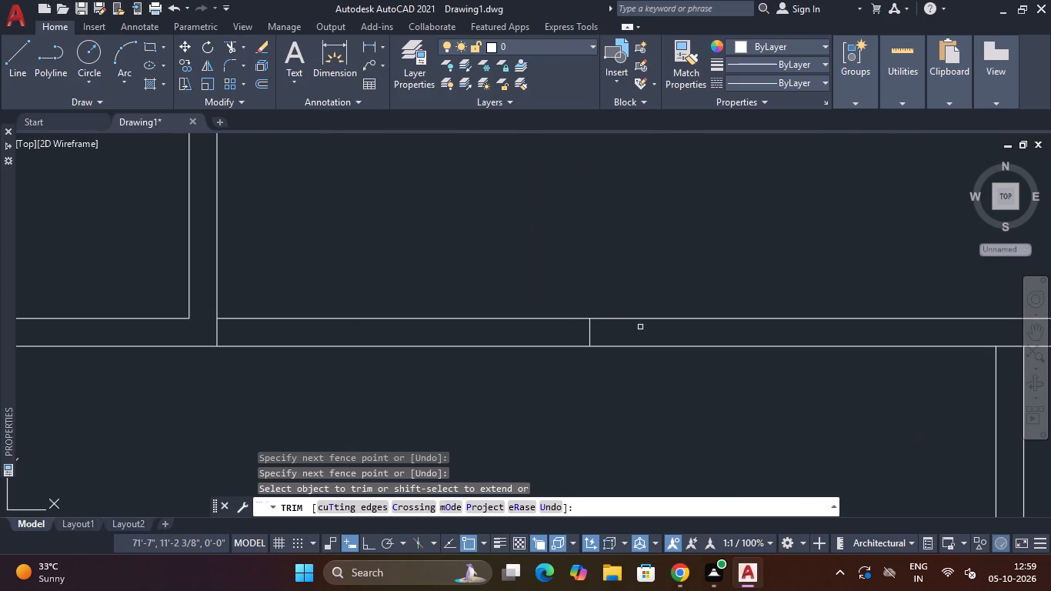
left_click_drag(640, 327, 579, 334)
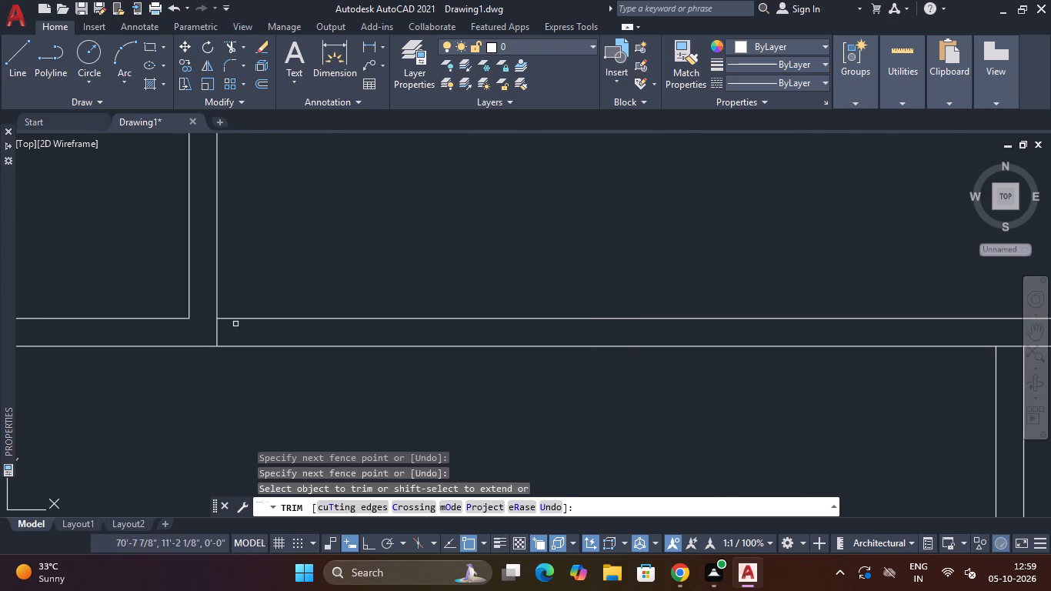
left_click_drag(235, 324, 202, 334)
scroll(309, 292, "down", 6)
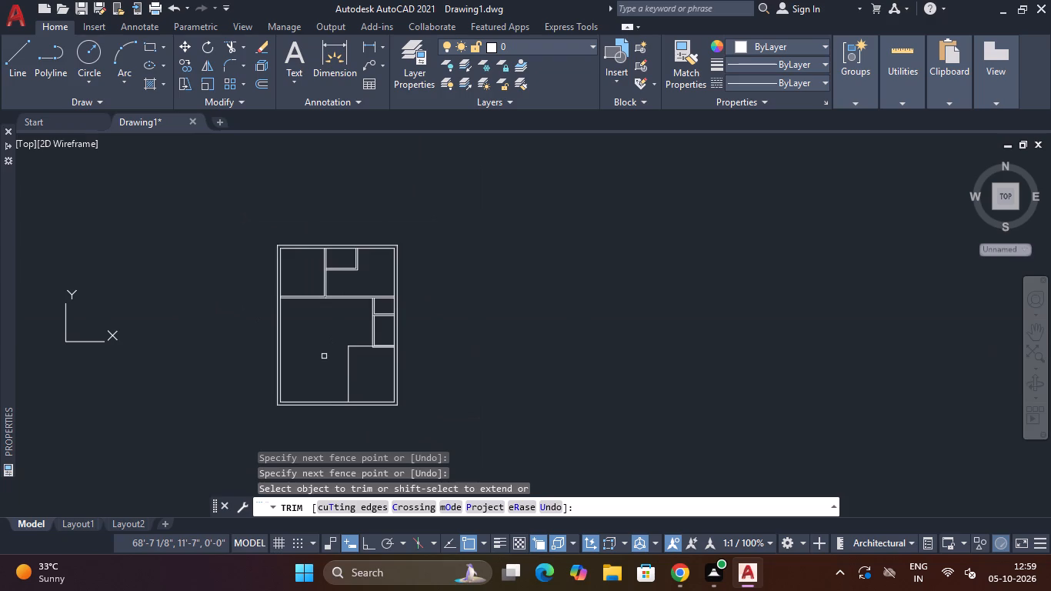
Trim the 14' offset line's portion inside the second small room's lower partition.
middle_click_drag(324, 354, 379, 302)
scroll(443, 295, "up", 3)
scroll(371, 317, "down", 3)
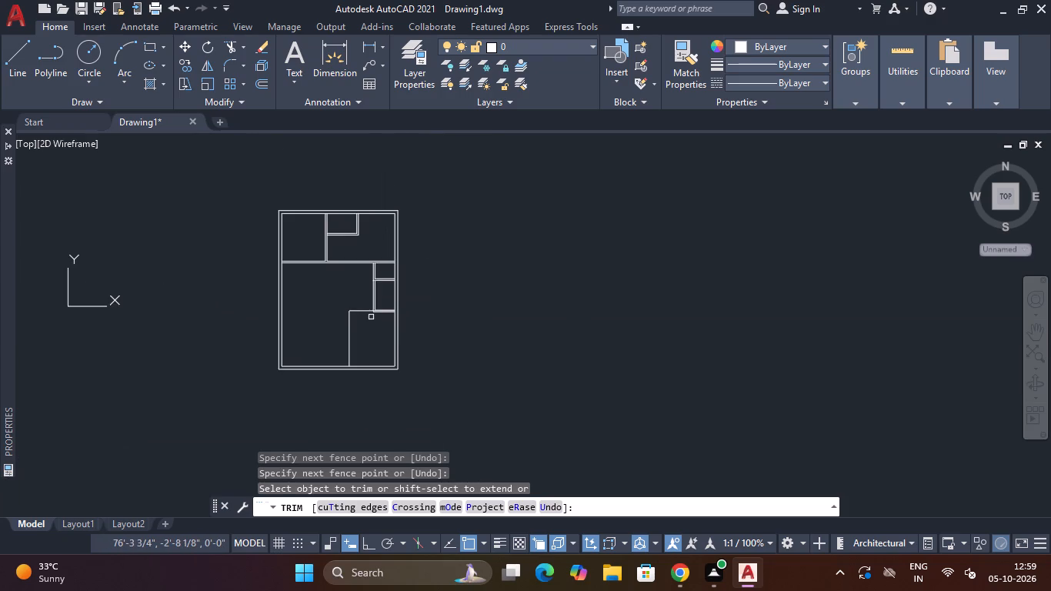
middle_click(371, 317)
middle_click_drag(371, 317, 426, 275)
middle_click_drag(445, 305, 528, 255)
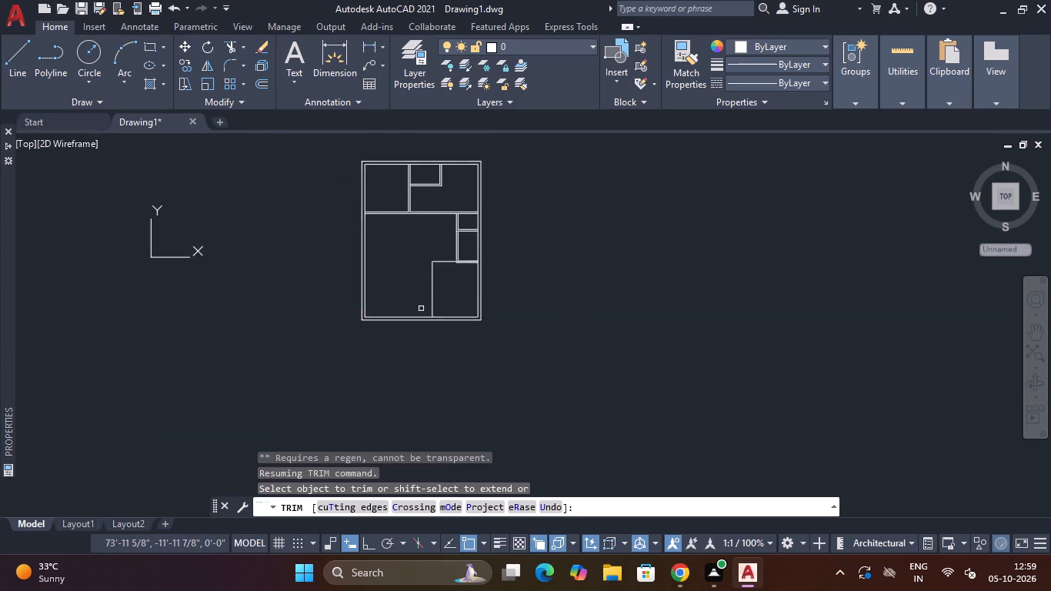
scroll(429, 285, "up", 2)
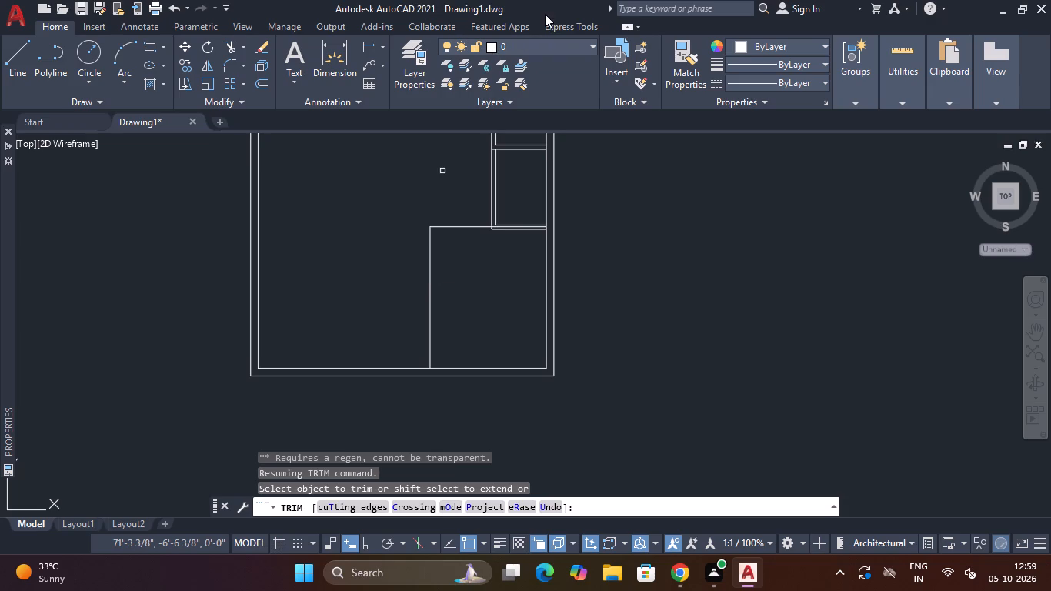
scroll(493, 242, "down", 1)
scroll(492, 242, "up", 1)
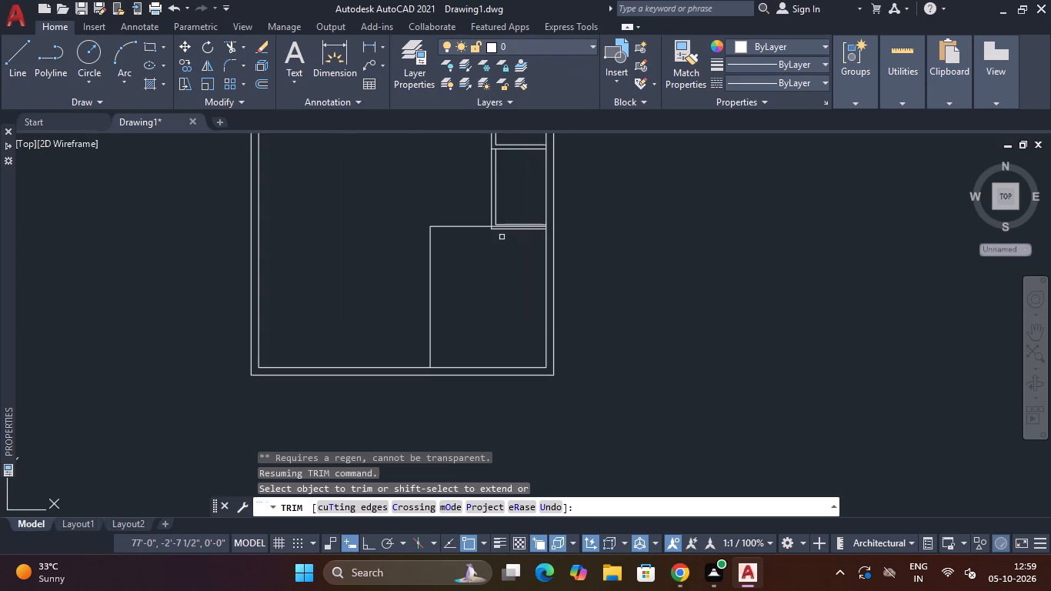
scroll(505, 229, "up", 4)
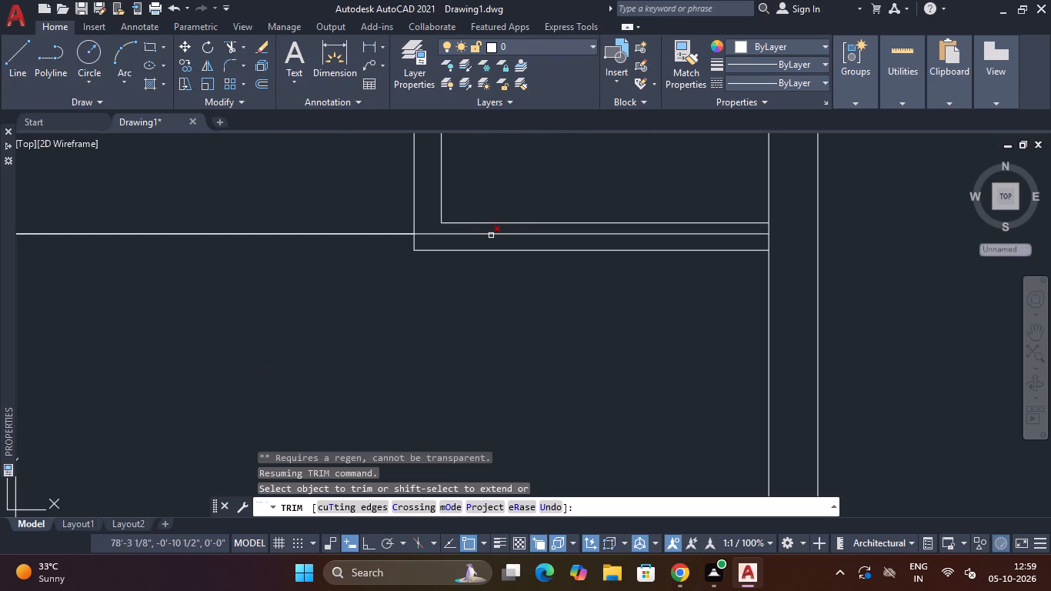
left_click(491, 235)
key("Escape")
key("Escape")
Offset the bottom-right room's top and left lines 5" outward to form its partition walls.
type("O")
key("space")
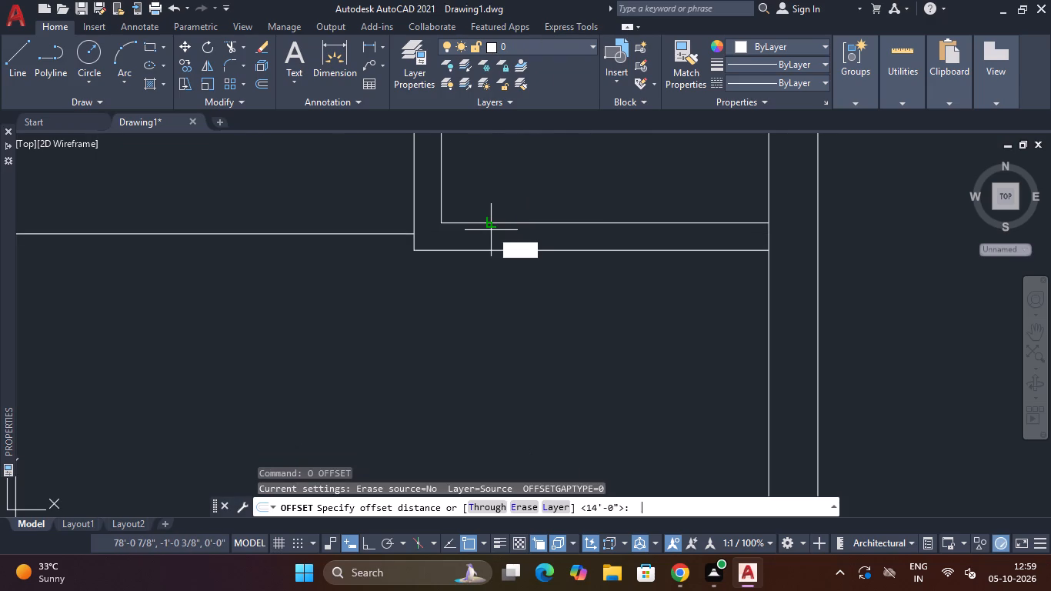
key("5")
key("shift+quotedbl")
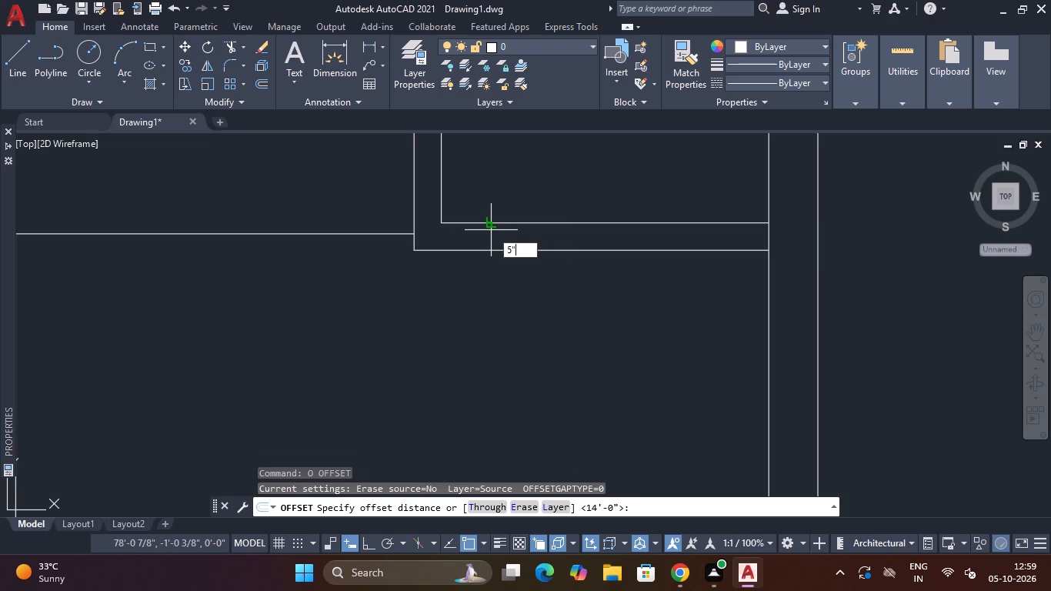
key("Return")
scroll(360, 271, "down", 2)
middle_click_drag(360, 291, 421, 302)
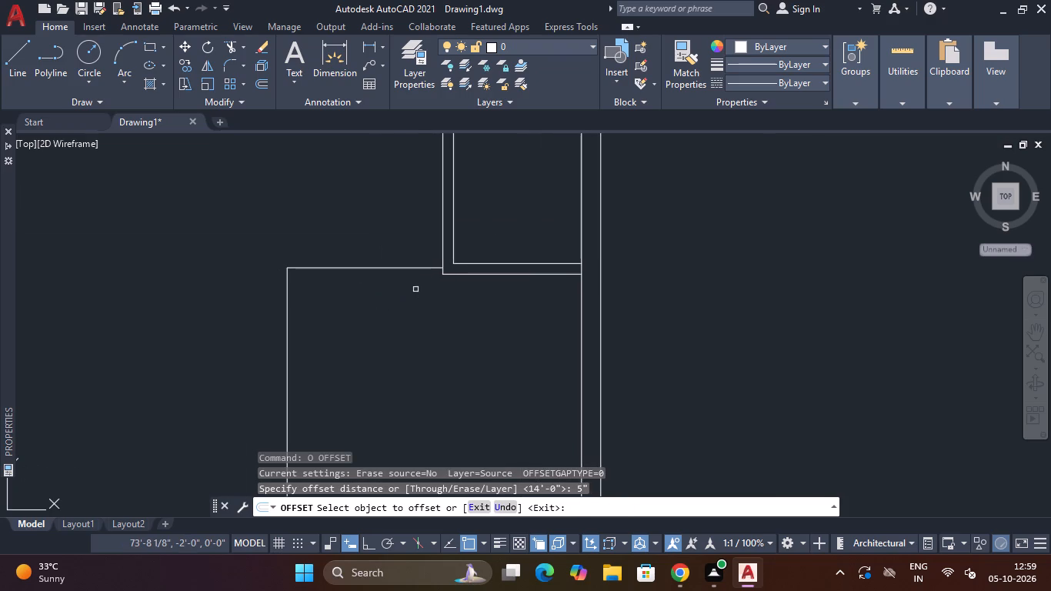
left_click(407, 267)
left_click(419, 238)
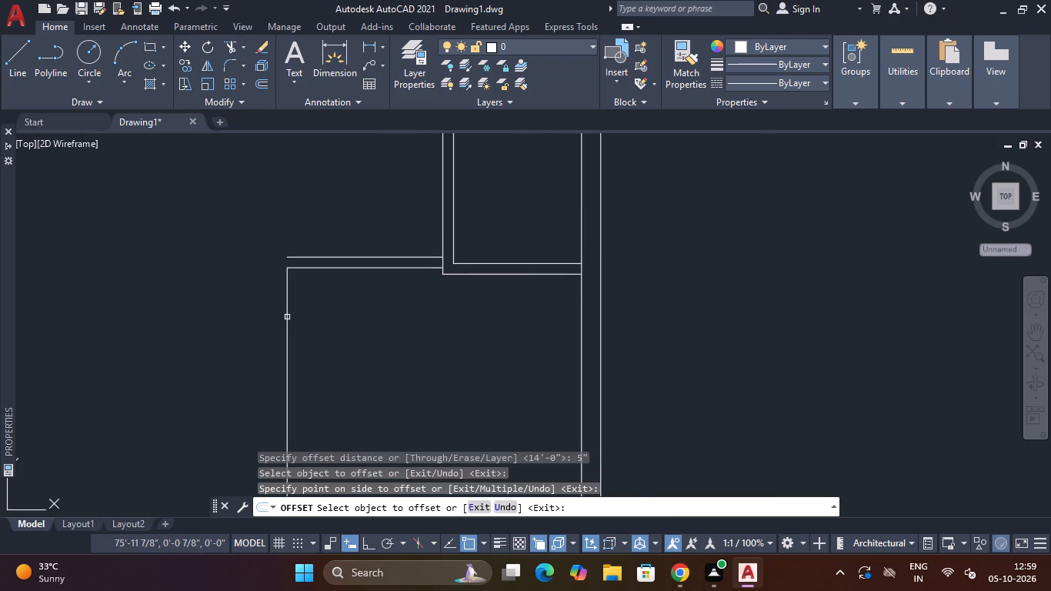
left_click_drag(287, 317, 274, 316)
left_click(261, 316)
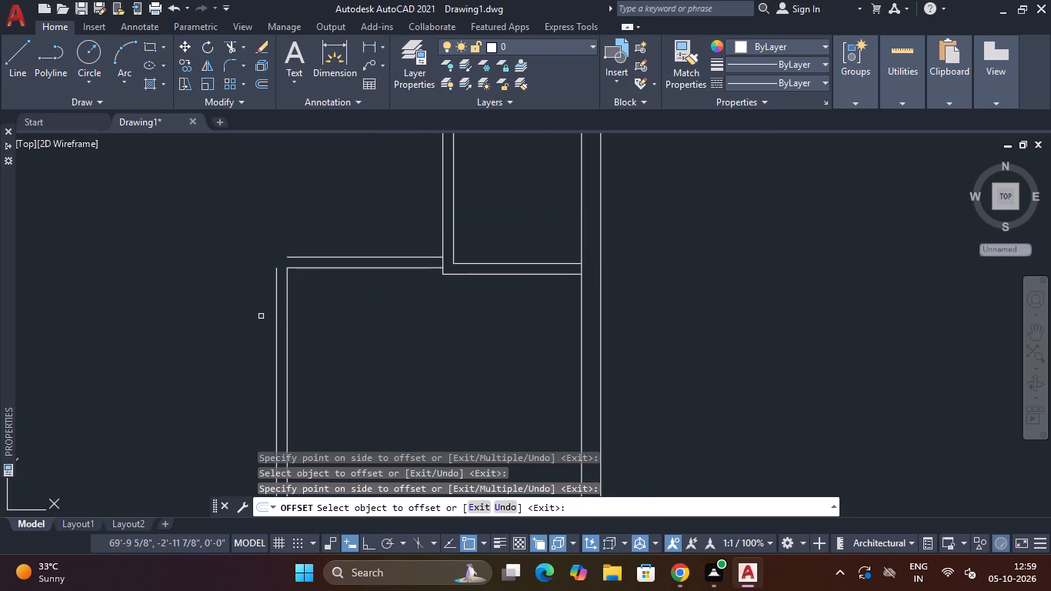
key("Escape")
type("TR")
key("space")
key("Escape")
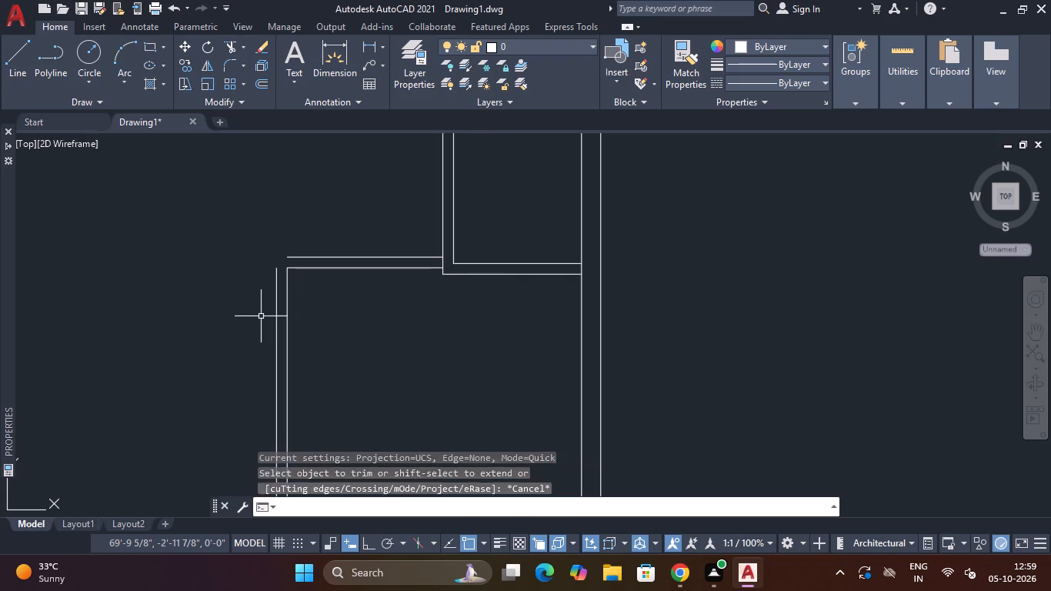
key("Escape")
Extend the bottom-right room's outer partition lines to meet at its upper-left corner and trim the excess above it.
type("EX")
key("space")
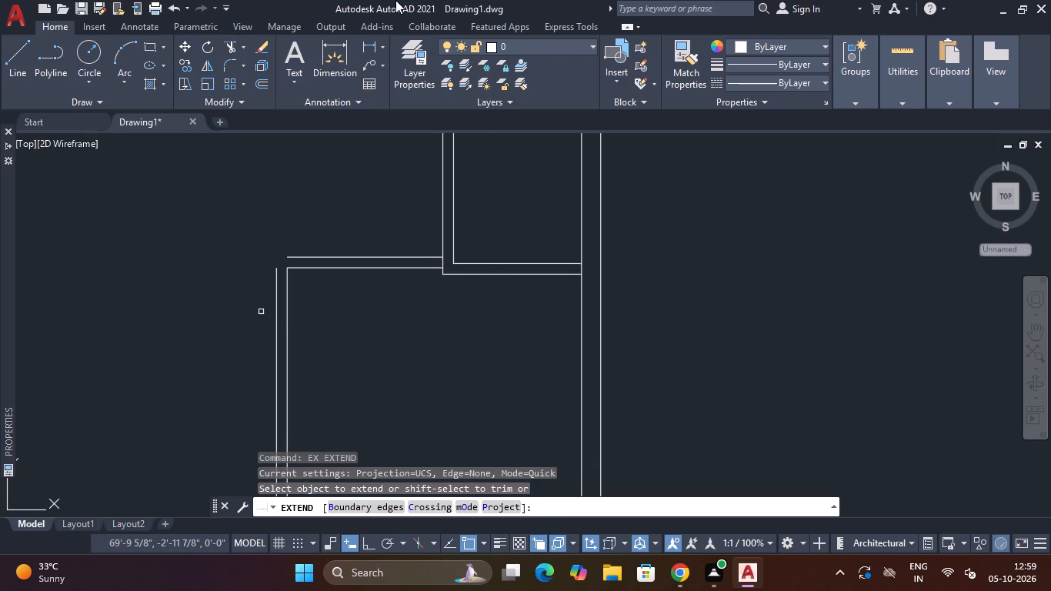
left_click(278, 285)
left_click(312, 259)
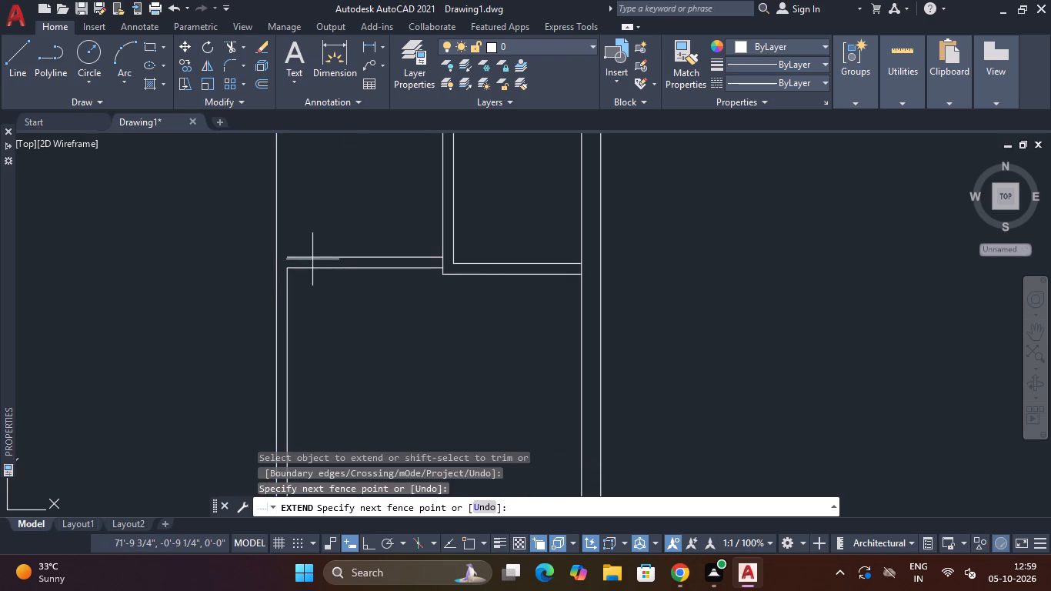
left_click(320, 249)
key("Escape")
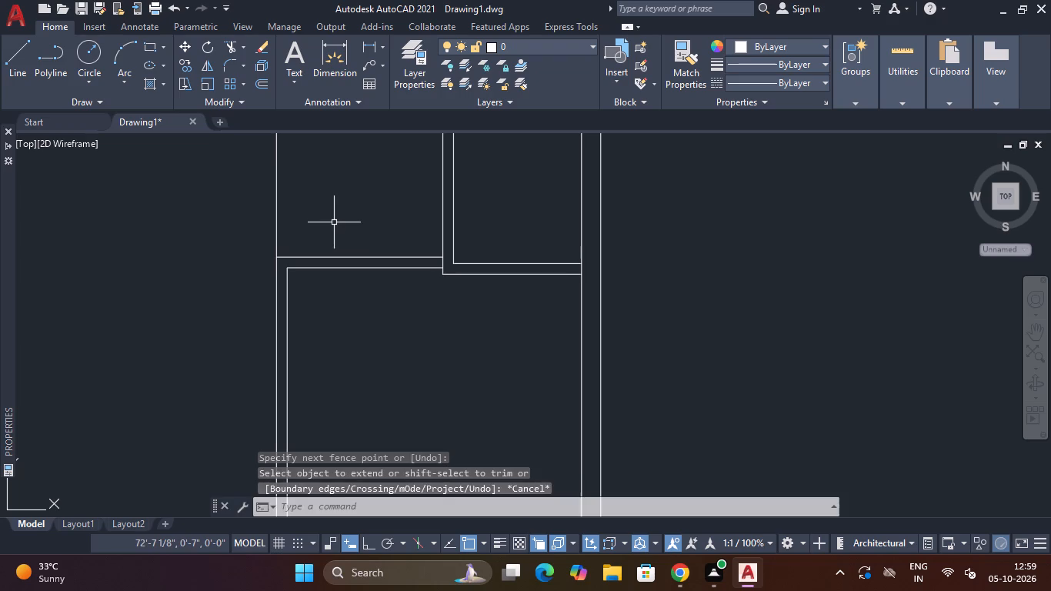
type("TR")
key("space")
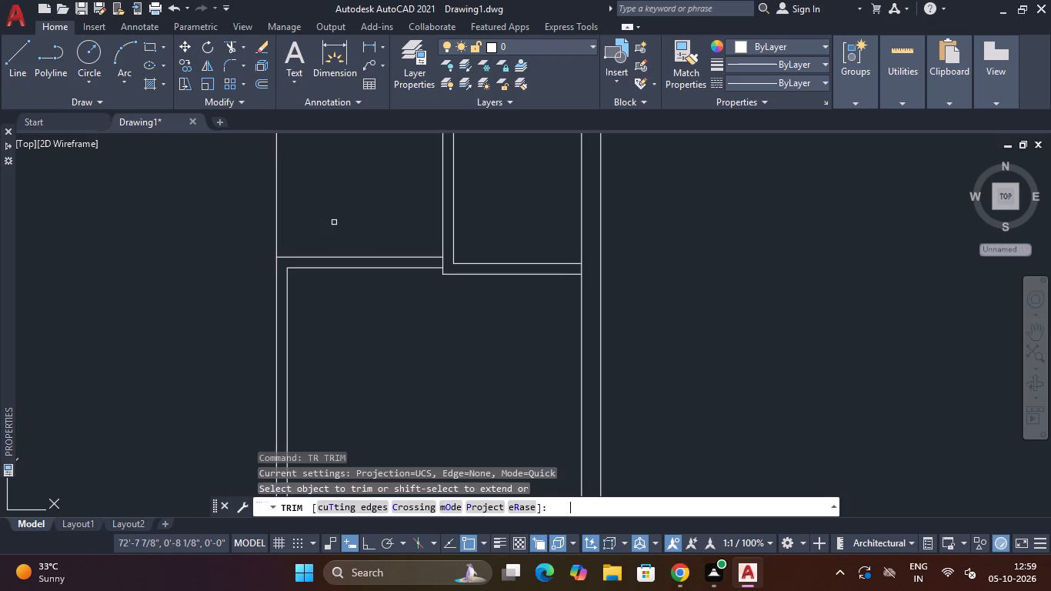
left_click_drag(334, 222, 268, 233)
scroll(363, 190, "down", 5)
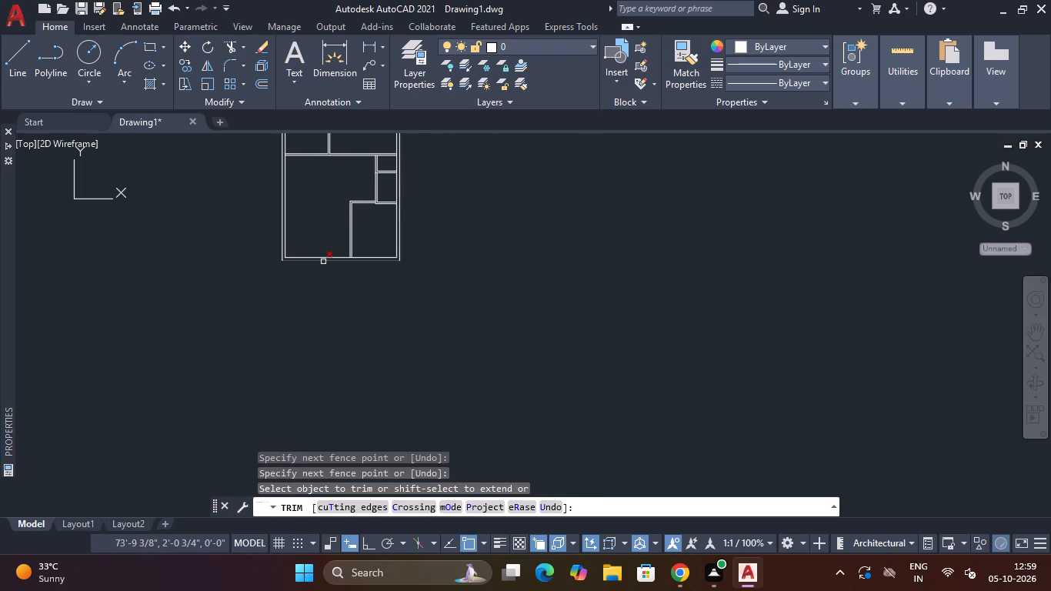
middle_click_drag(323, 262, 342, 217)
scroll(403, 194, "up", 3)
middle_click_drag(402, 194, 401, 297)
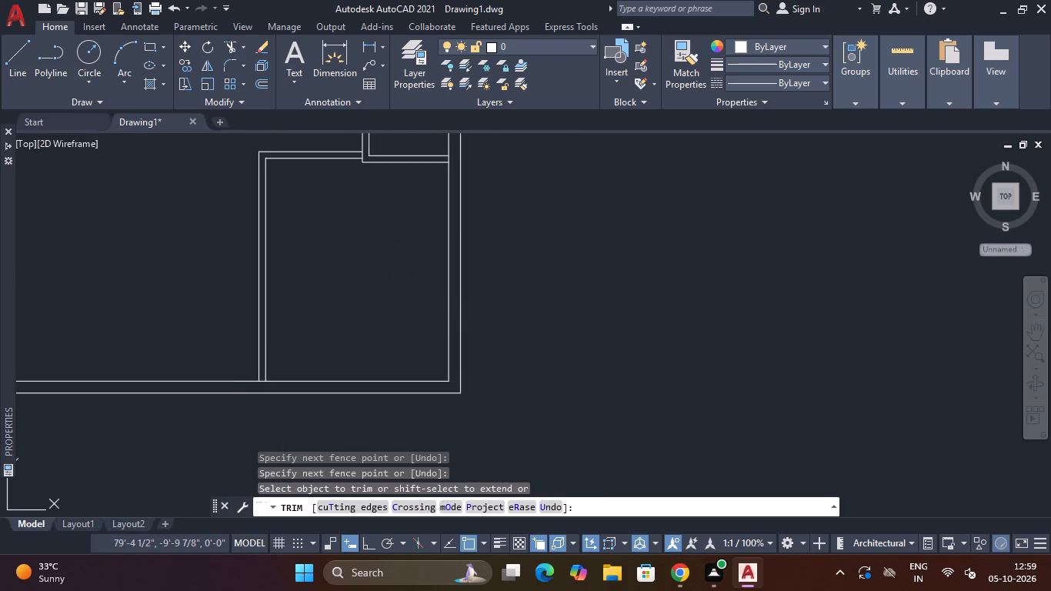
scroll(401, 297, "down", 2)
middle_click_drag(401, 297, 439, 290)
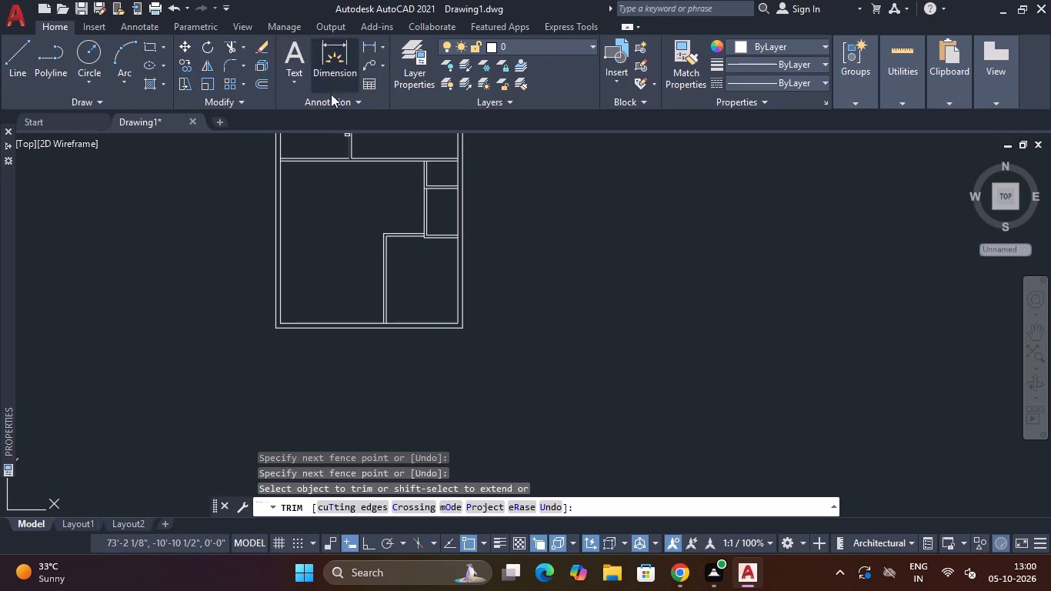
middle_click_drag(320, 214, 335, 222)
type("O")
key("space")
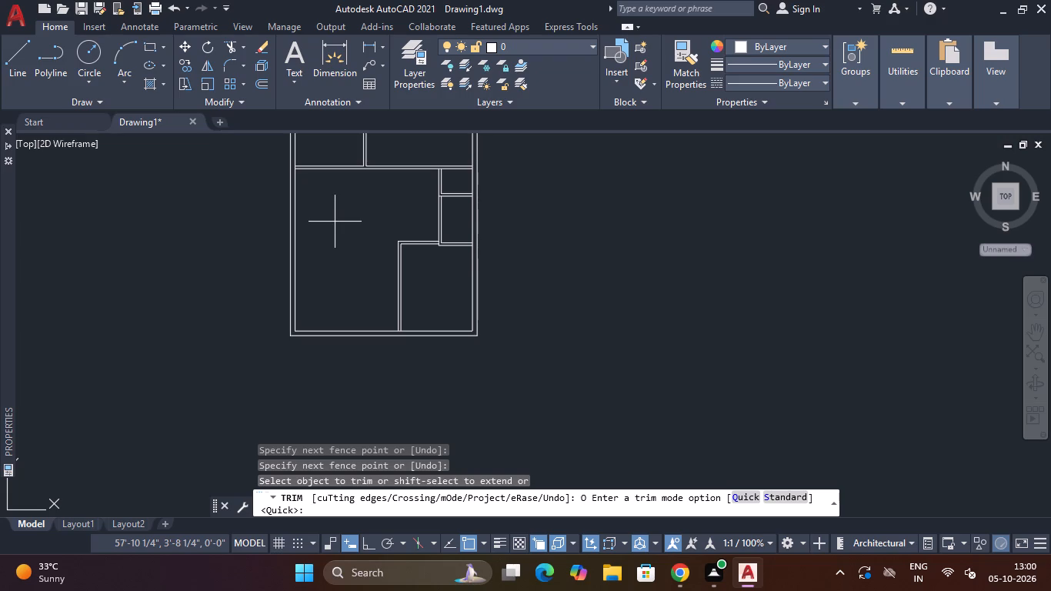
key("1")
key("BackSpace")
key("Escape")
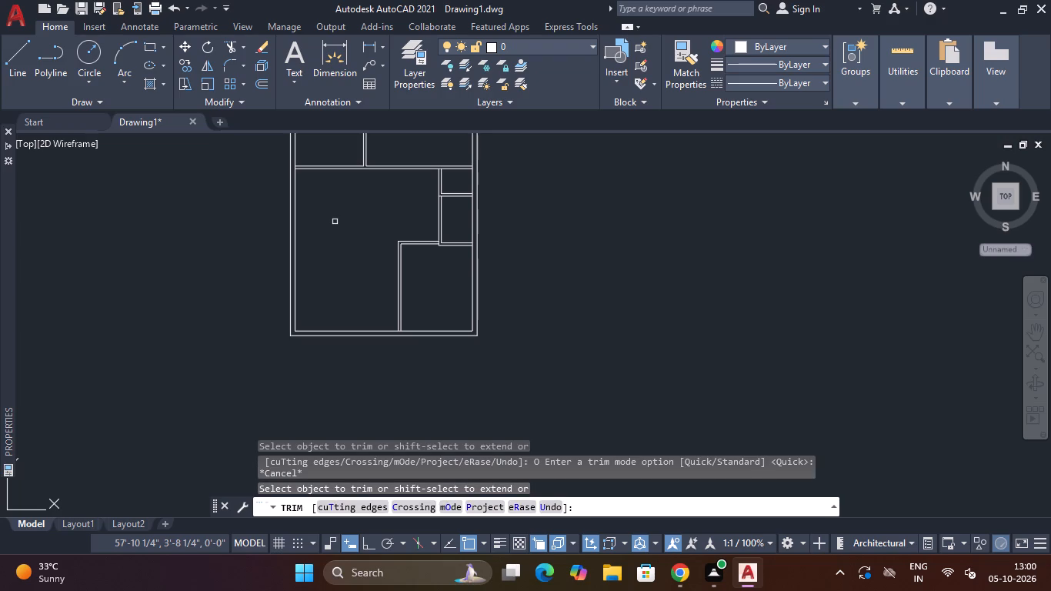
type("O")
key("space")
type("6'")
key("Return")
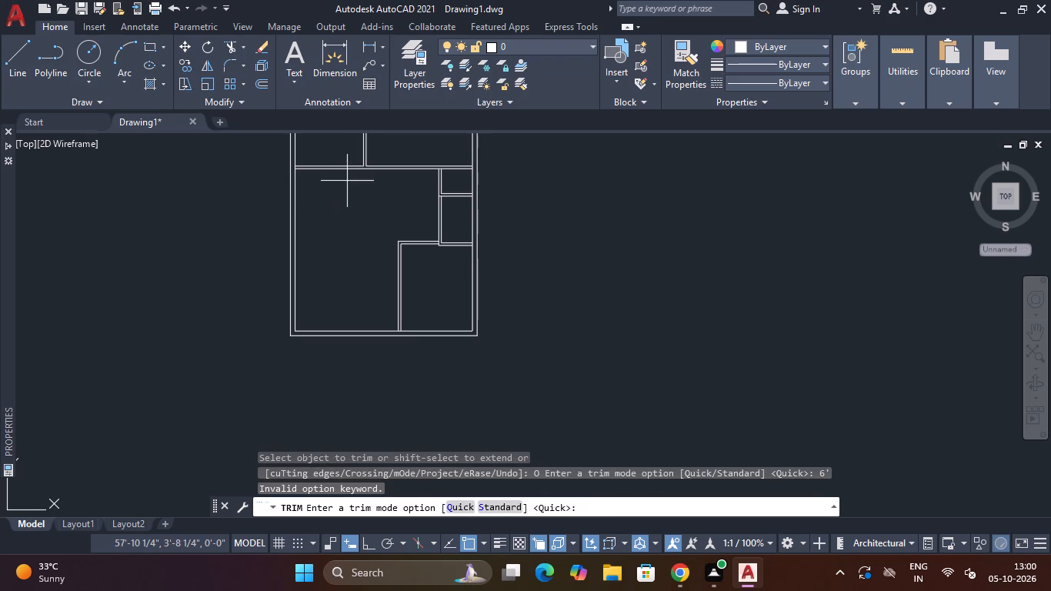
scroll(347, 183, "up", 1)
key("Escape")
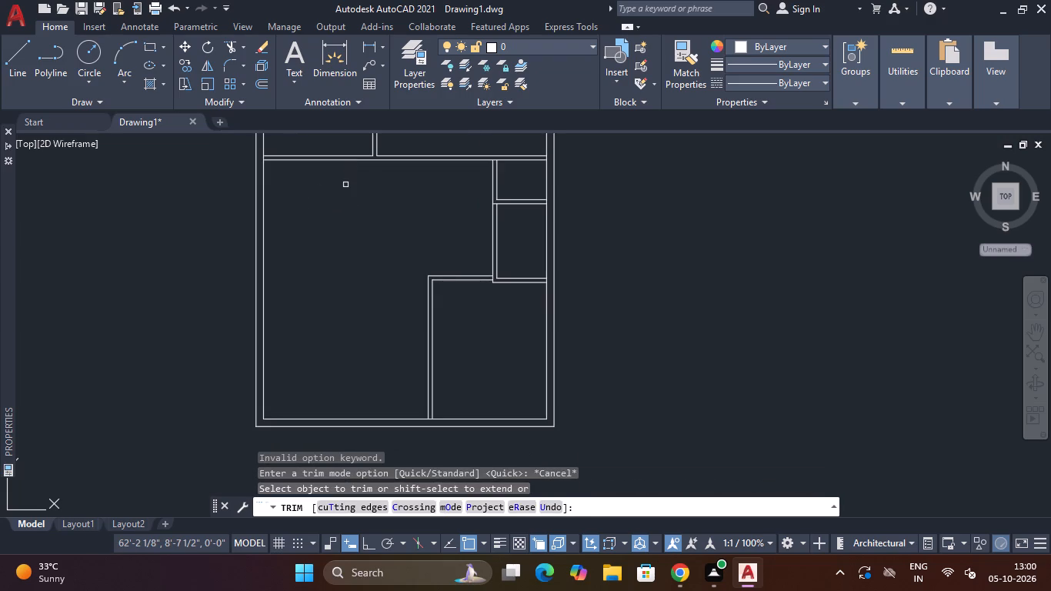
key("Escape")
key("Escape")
Offset the lower line of the partition beneath the upper-left room 6' downward into the central space.
type("O")
key("space")
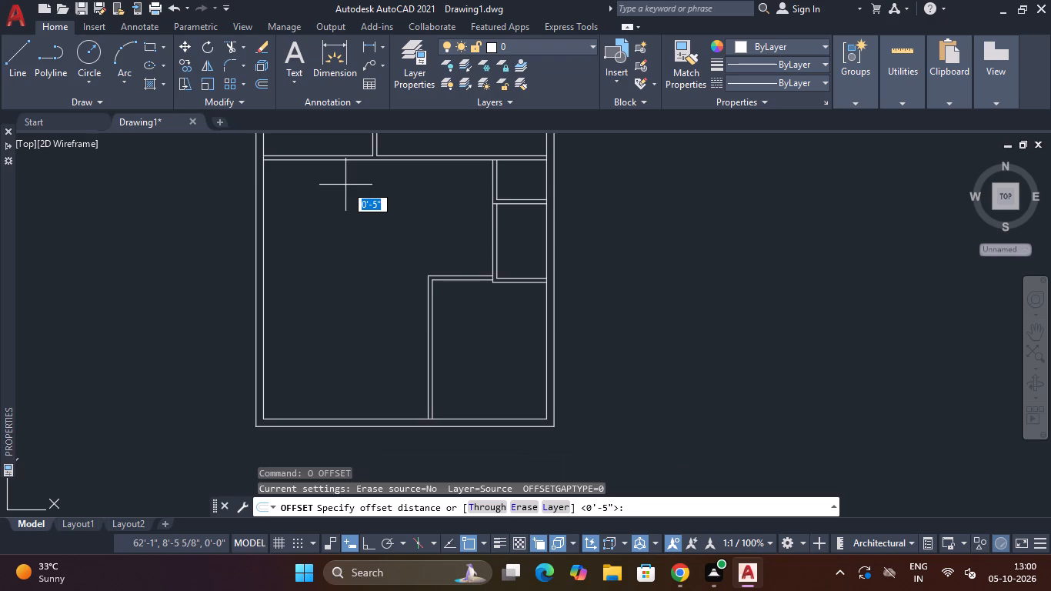
type("6'")
key("Return")
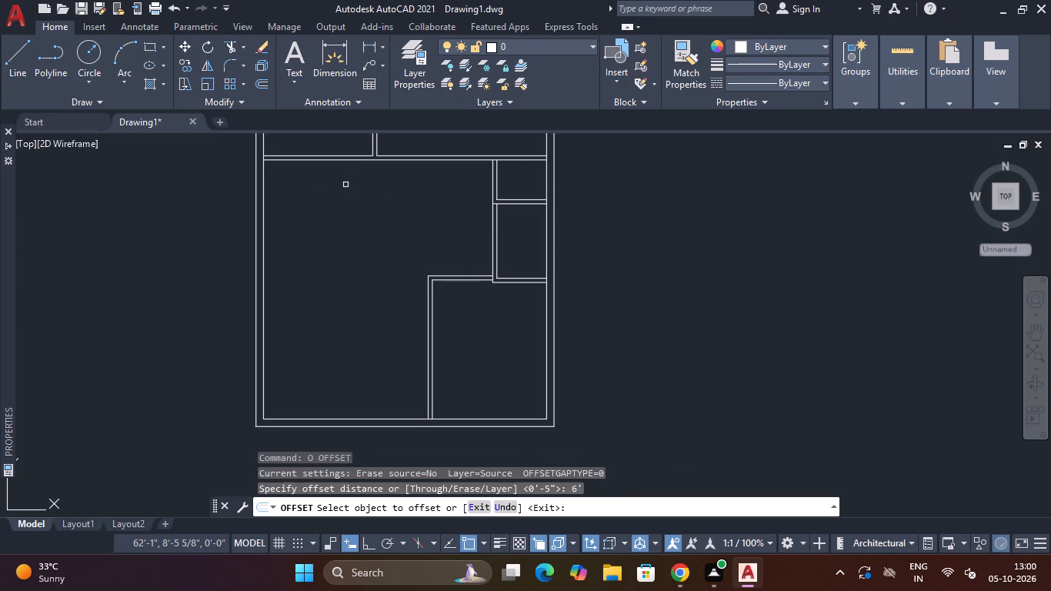
key("Return")
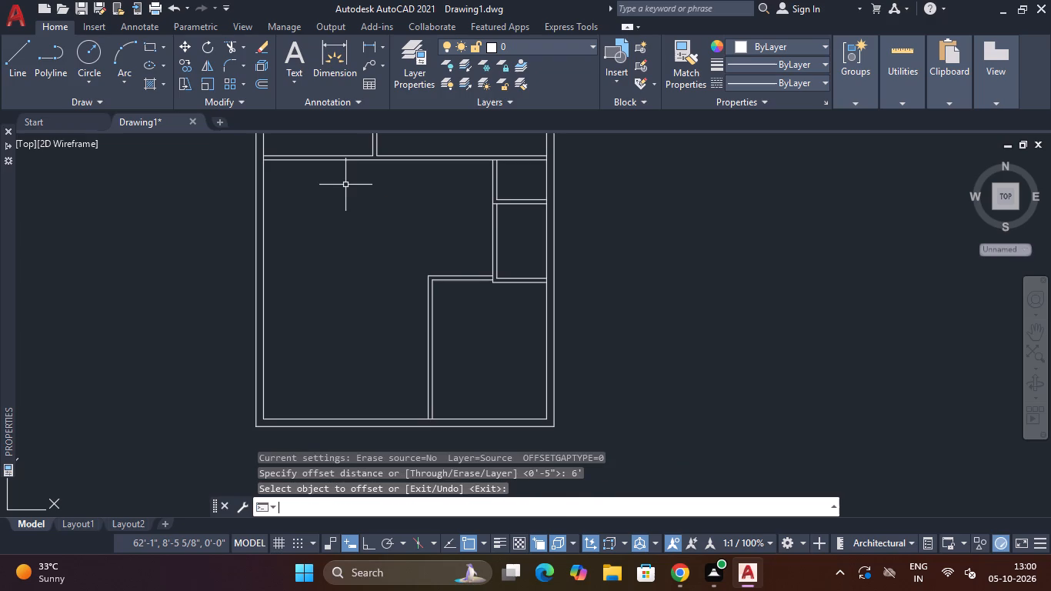
scroll(420, 139, "up", 2)
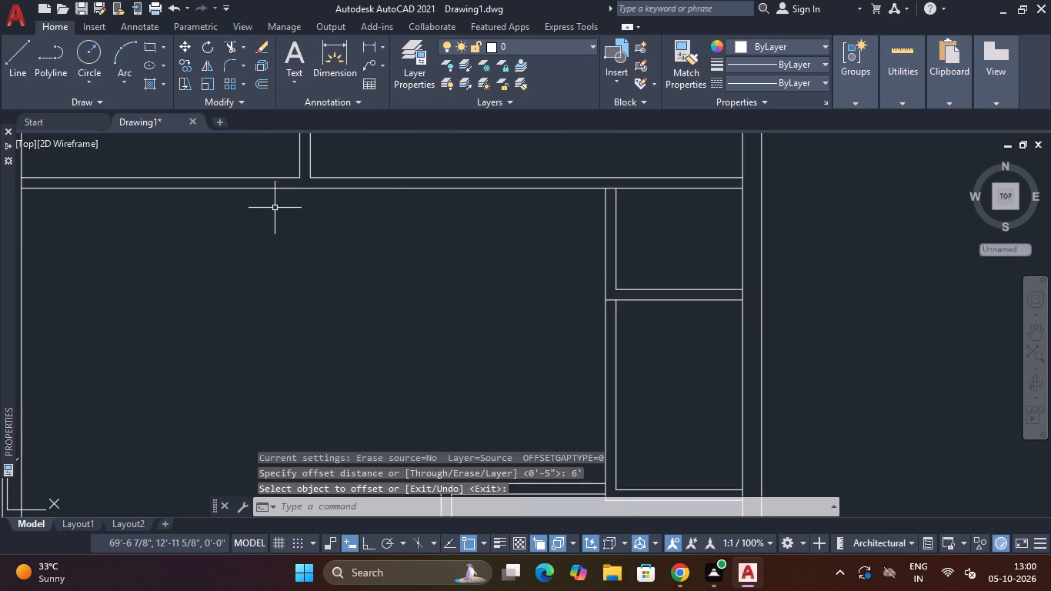
key("space")
key("space")
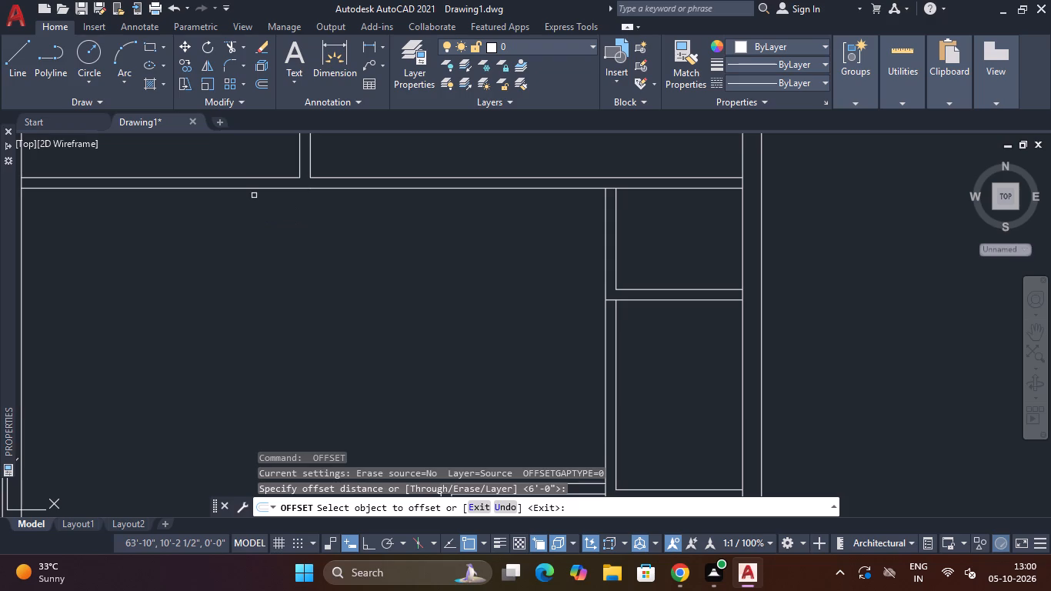
left_click(258, 187)
scroll(238, 272, "down", 2)
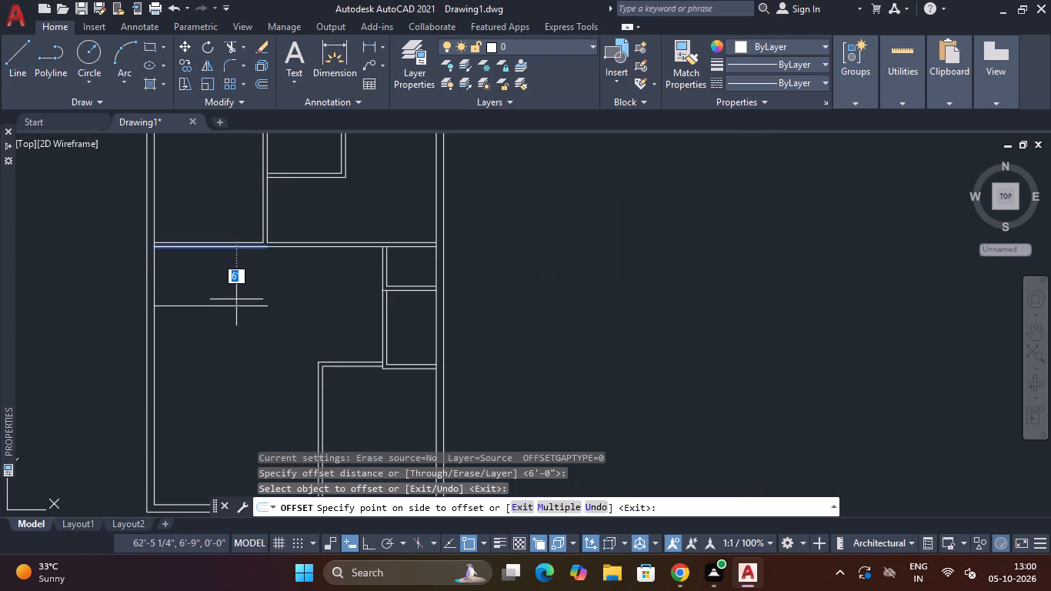
left_click(236, 299)
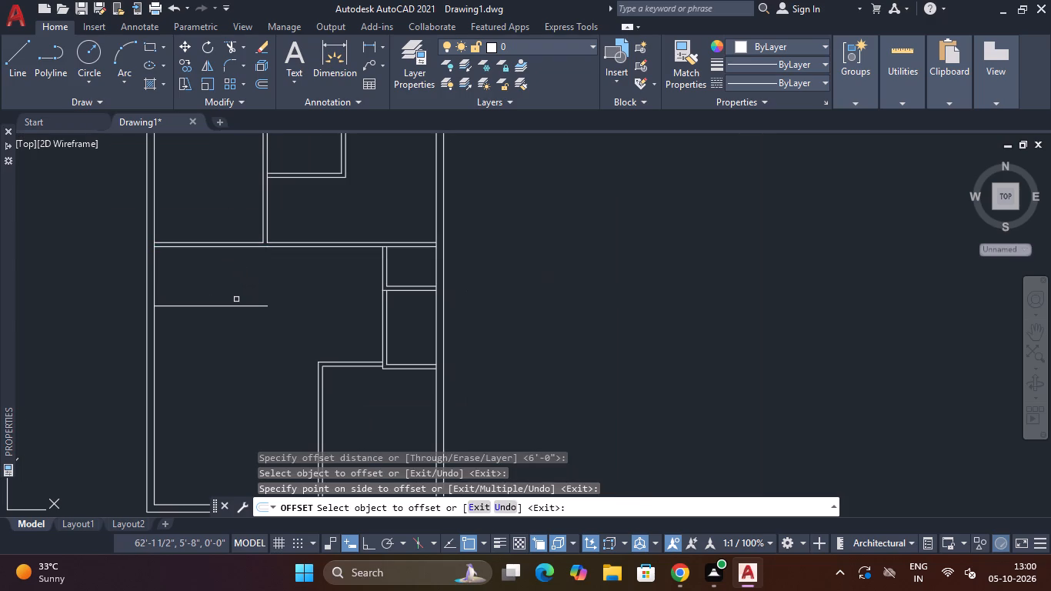
Offset the single horizontal line in the left-centre area 5" downward to form a partition.
key("Escape")
type("O")
key("space")
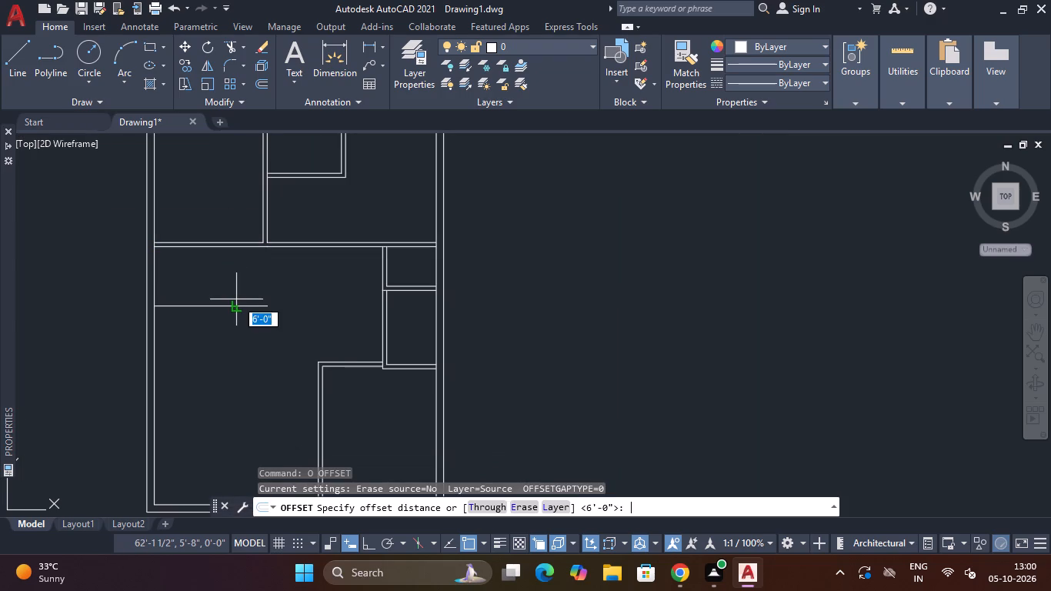
type("5\"")
key("Return")
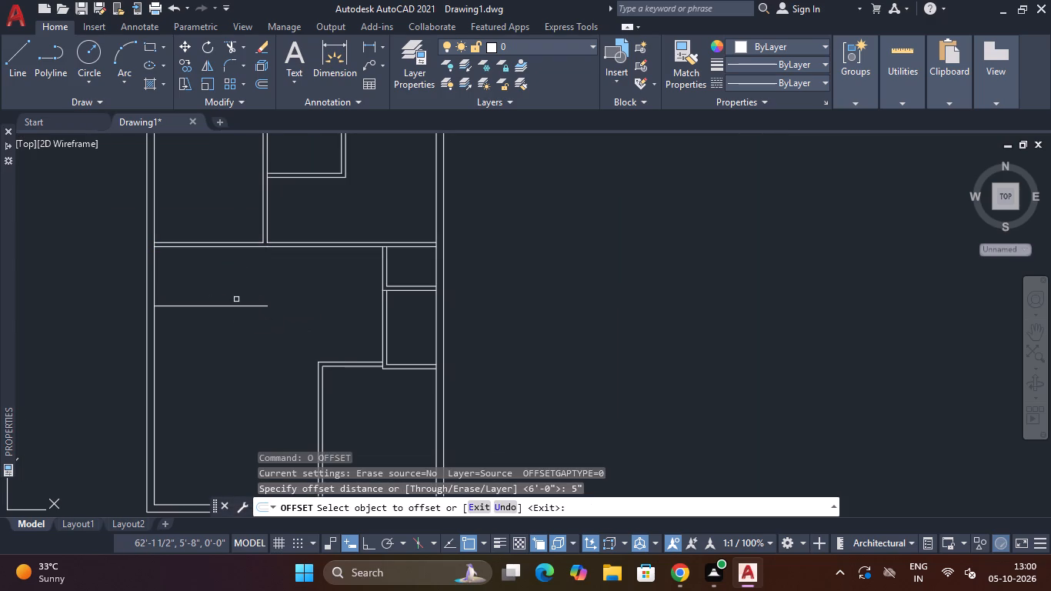
left_click(239, 307)
left_click(241, 333)
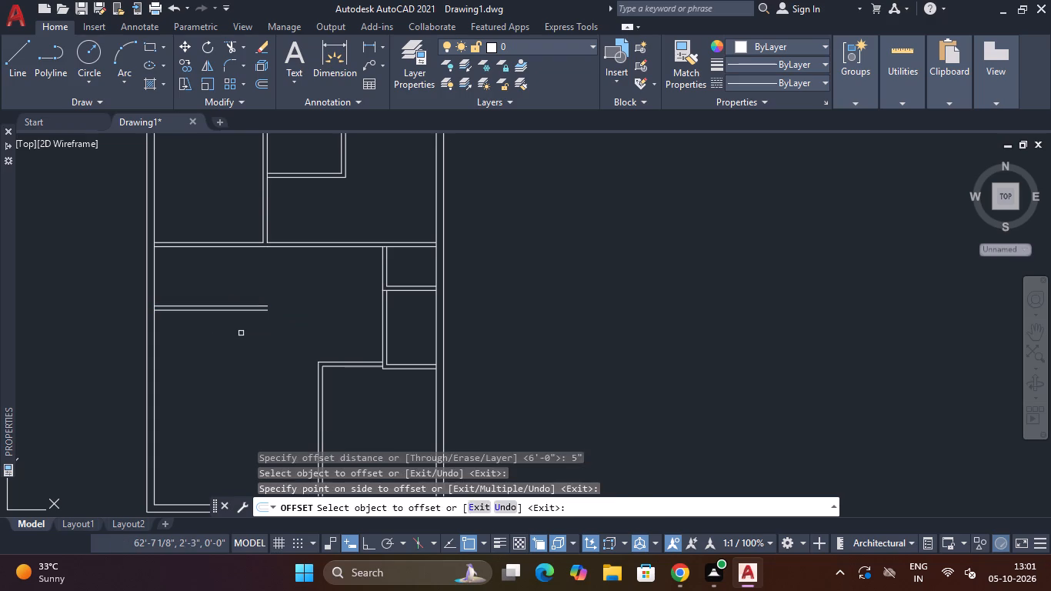
key("Escape")
key("Escape")
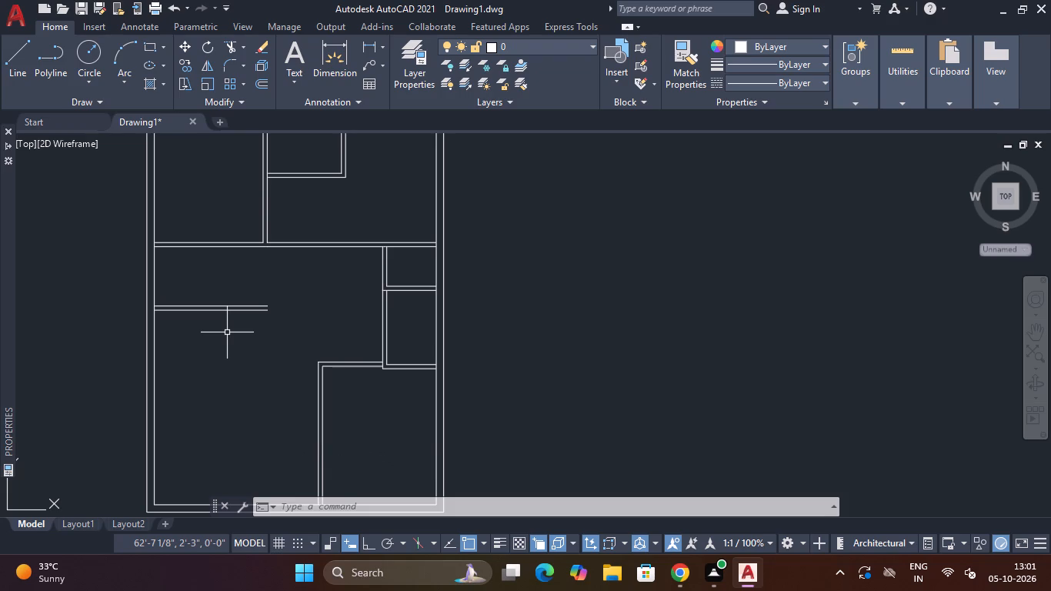
Offset the lower line of the left-centre partition 10' downward.
type("O")
key("space")
key("BackSpace")
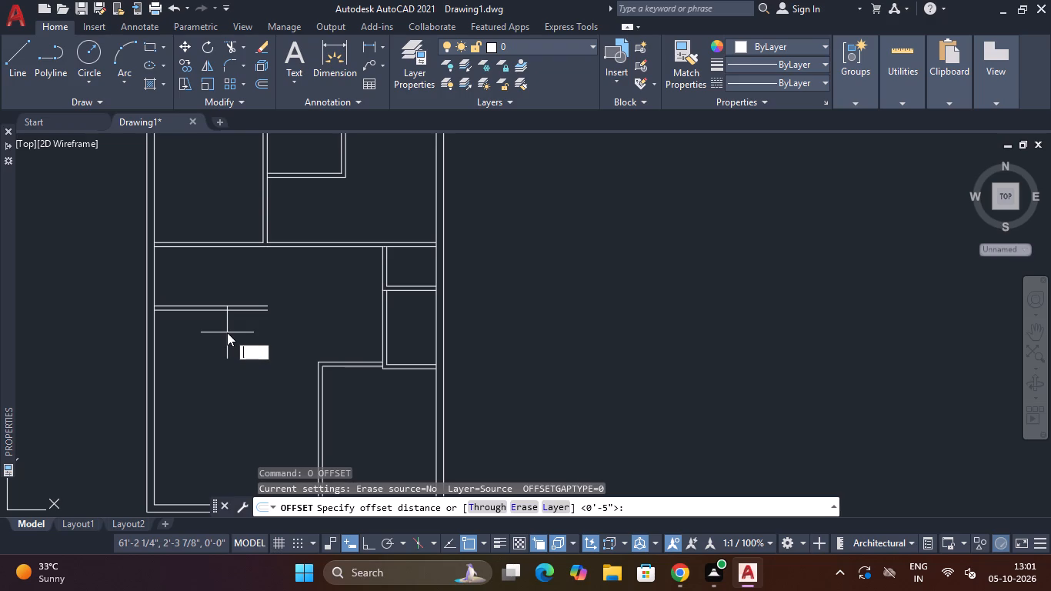
key("1")
key("0")
key("apostrophe")
key("Return")
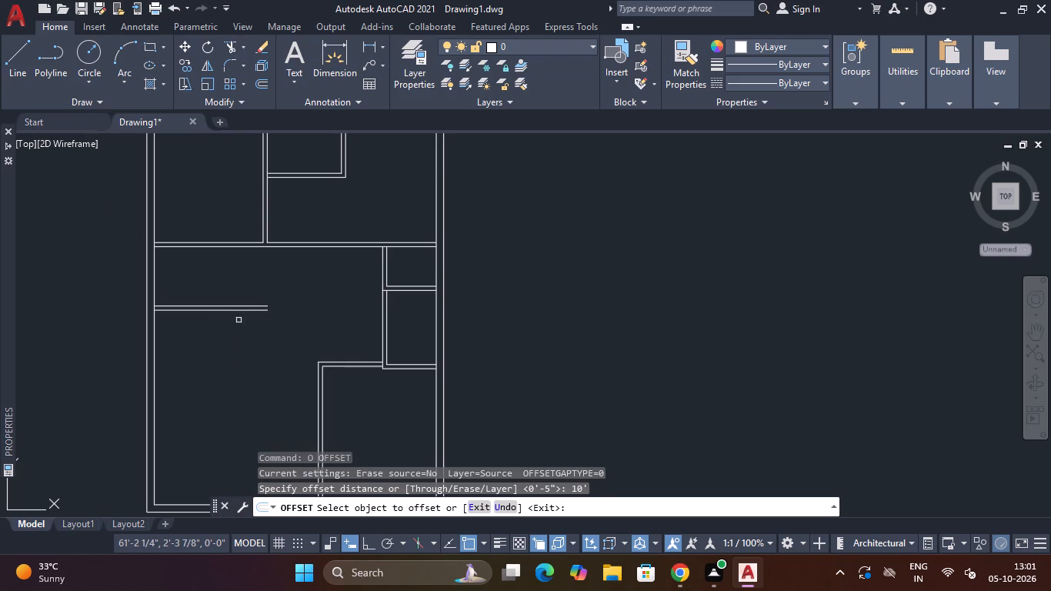
left_click(242, 311)
left_click_drag(225, 341, 232, 339)
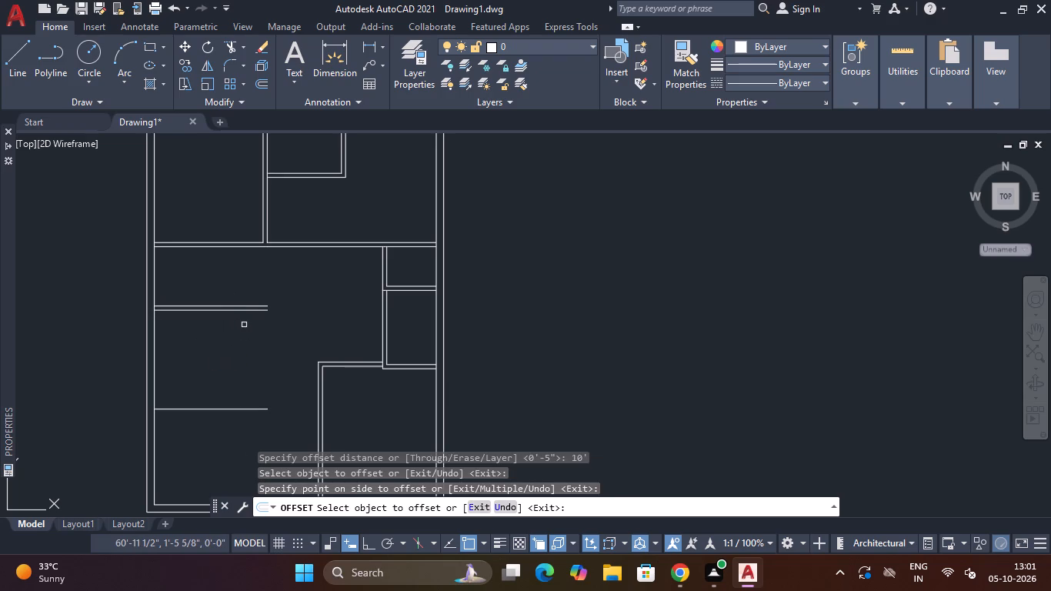
scroll(287, 350, "down", 1)
middle_click_drag(287, 362, 379, 298)
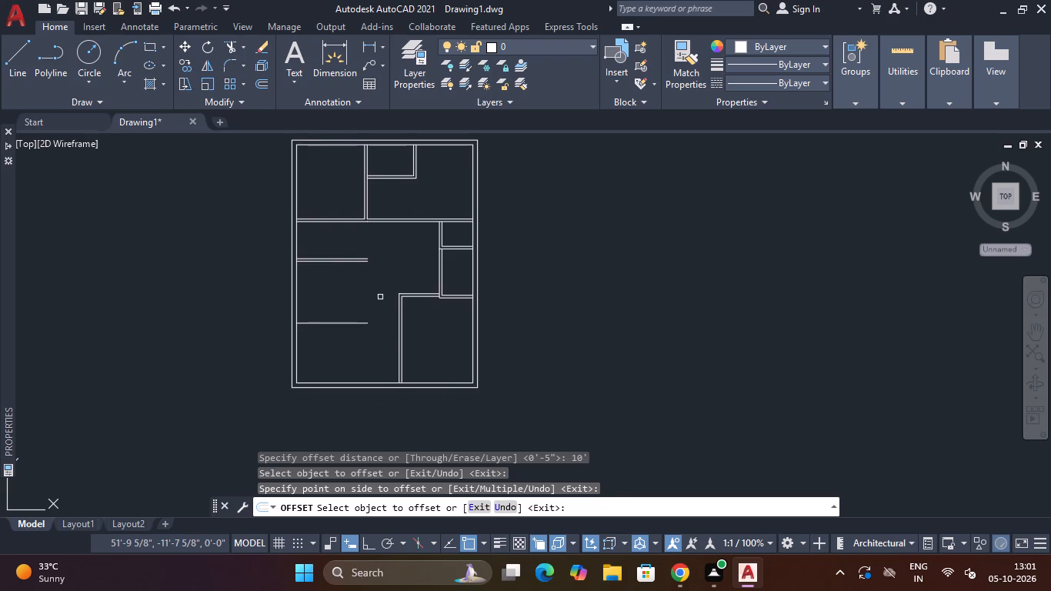
Offset the 10' offset line 5" downward to form a second left-side partition.
key("Escape")
type("O")
key("space")
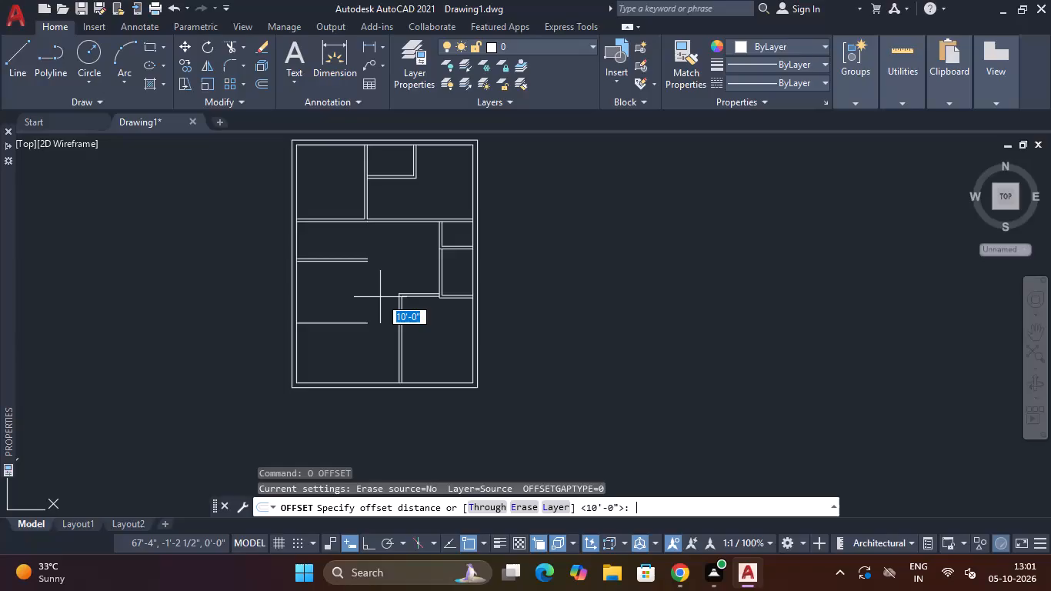
type("5\"")
key("Return")
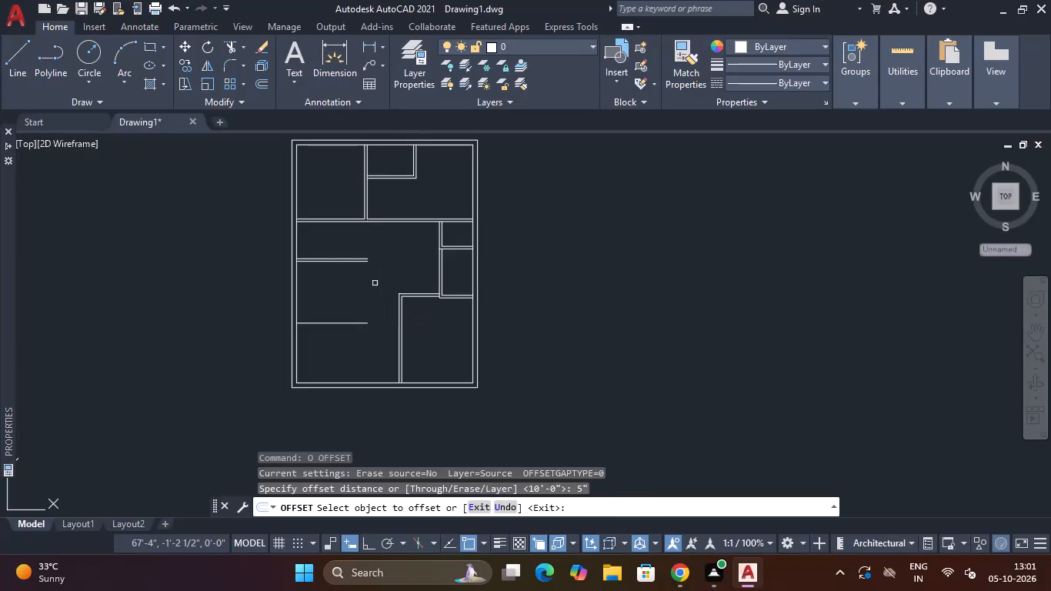
left_click(358, 323)
left_click(336, 341)
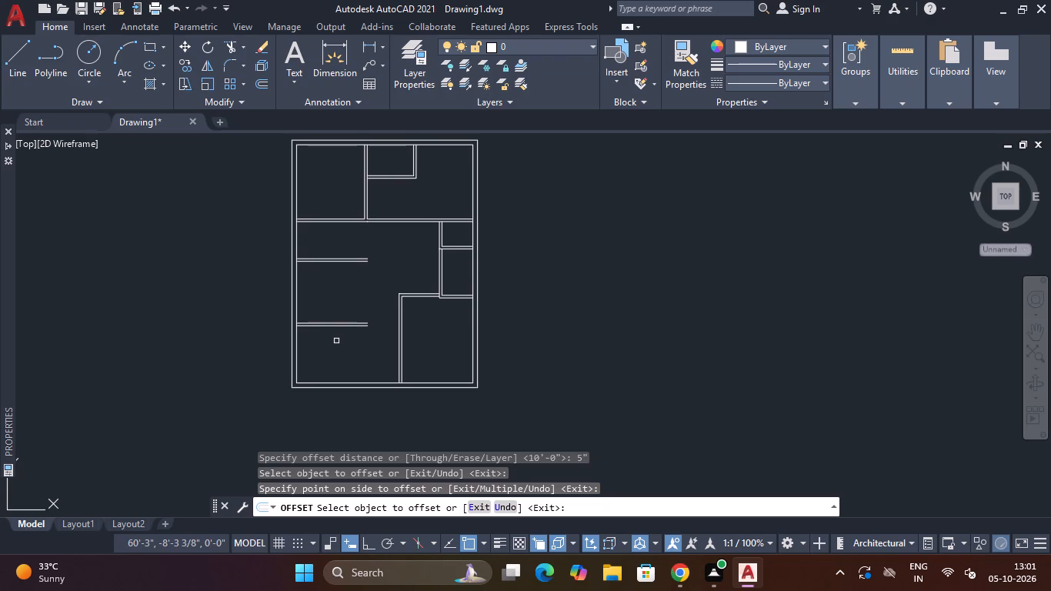
key("Escape")
key("Escape")
key("Escape")
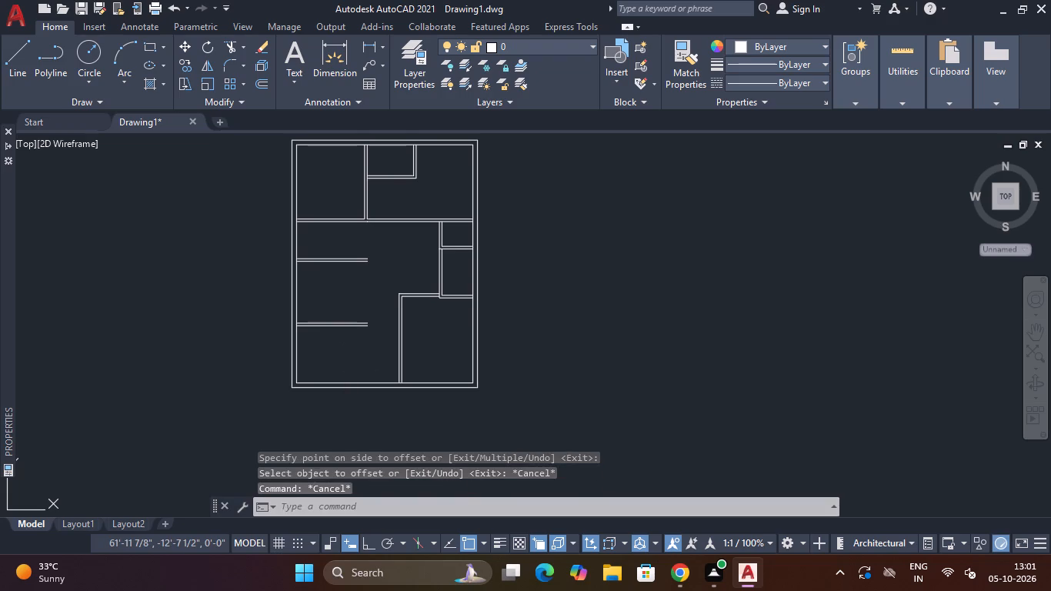
key("Escape")
key("Escape")
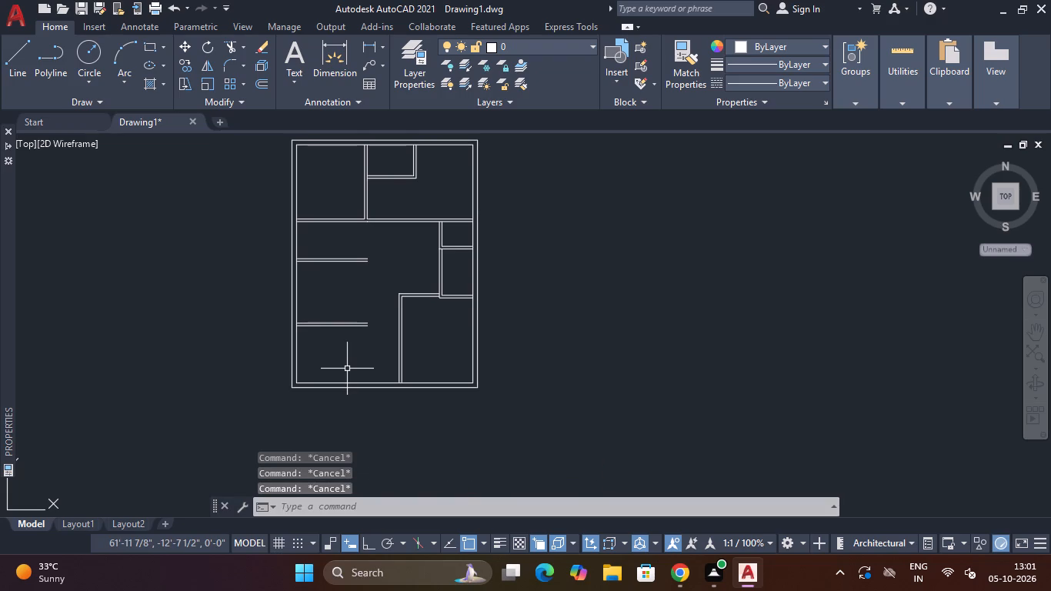
With Ortho on, draw a vertical line from the bottom wall's inner line up to the lower-left partition's underside, near its free end.
type("L")
key("space")
scroll(335, 377, "up", 2)
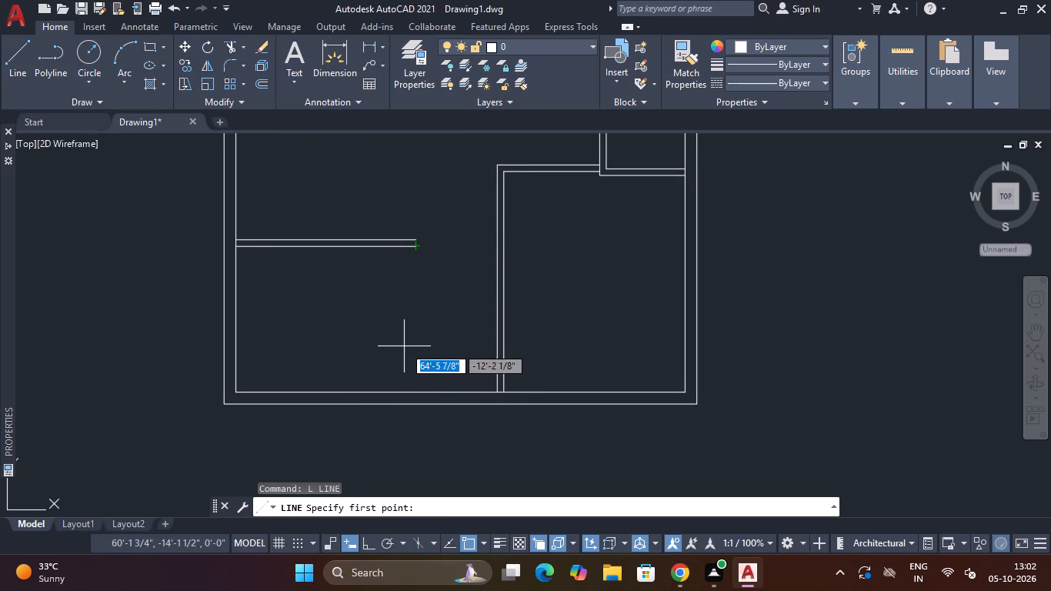
left_click(403, 392)
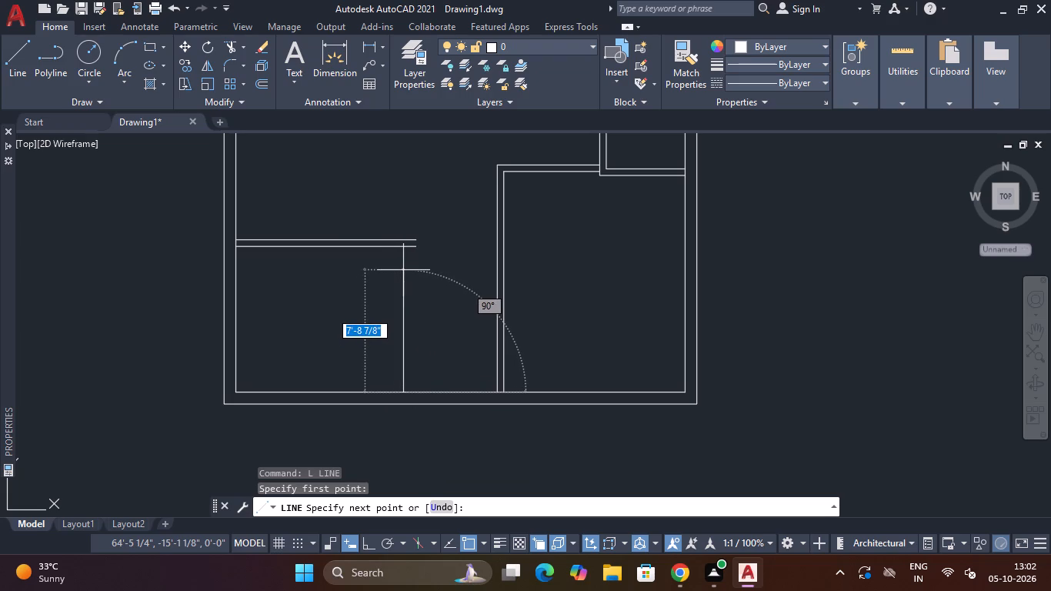
key("F8")
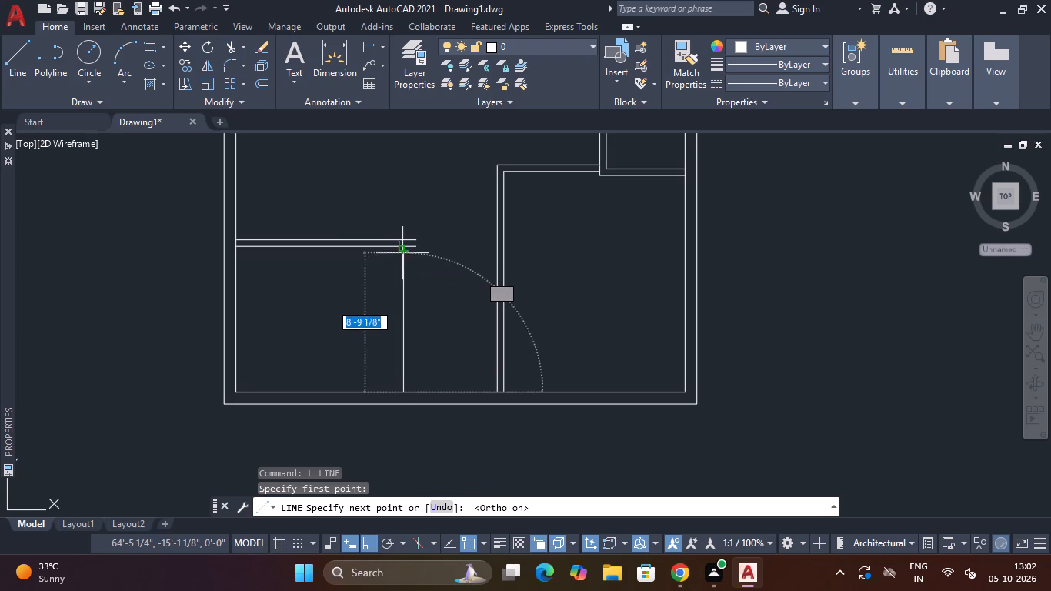
left_click(402, 252)
key("Escape")
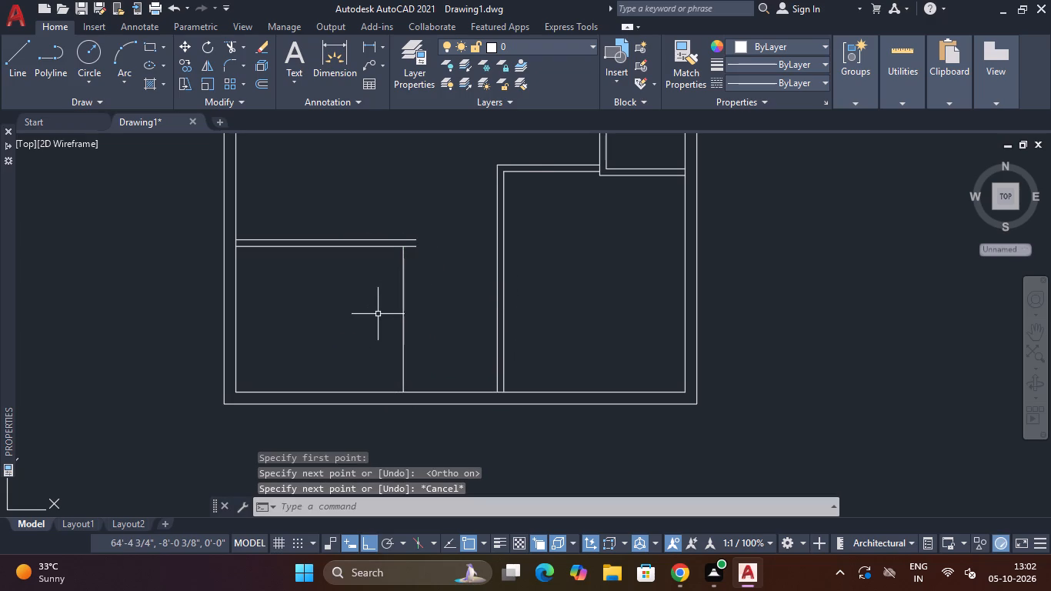
Offset the lower-left room's vertical line 5" toward the room's interior to form its side partition.
type("O")
key("space")
key("Return")
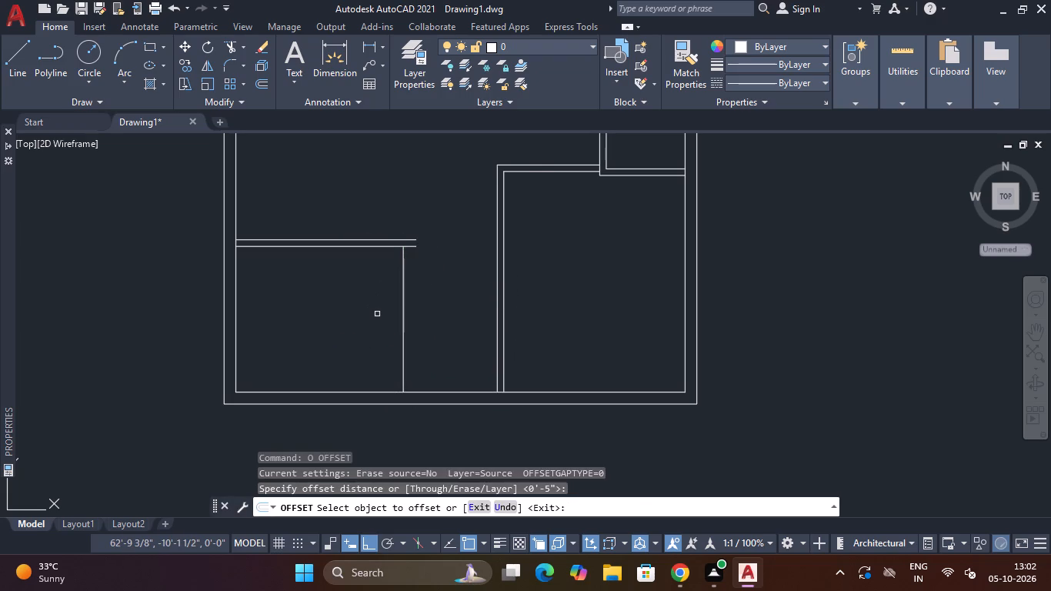
left_click(402, 354)
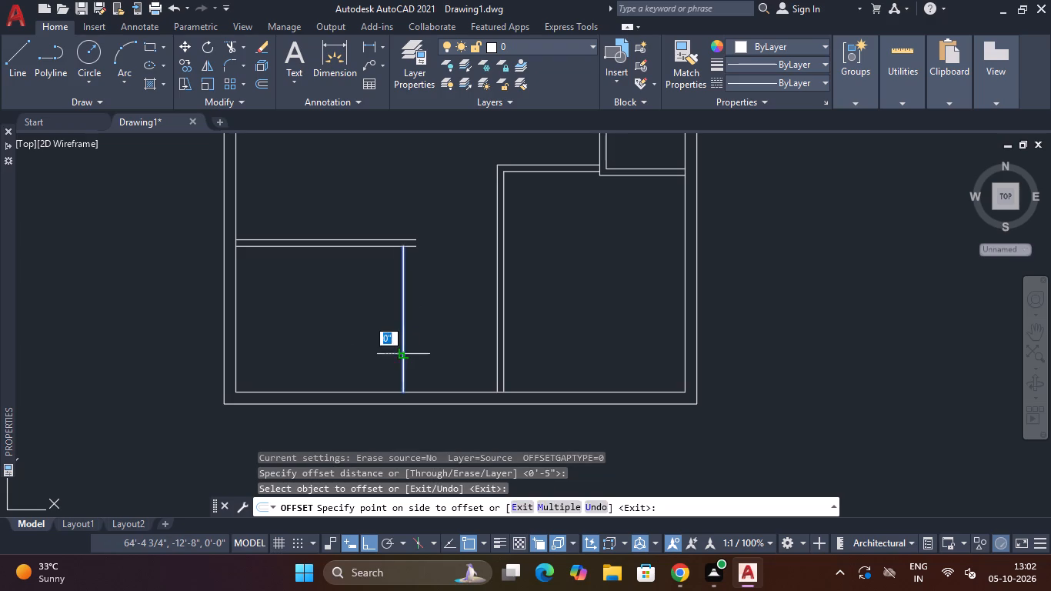
left_click(385, 349)
key("Escape")
scroll(422, 310, "down", 3)
middle_click_drag(422, 310, 425, 345)
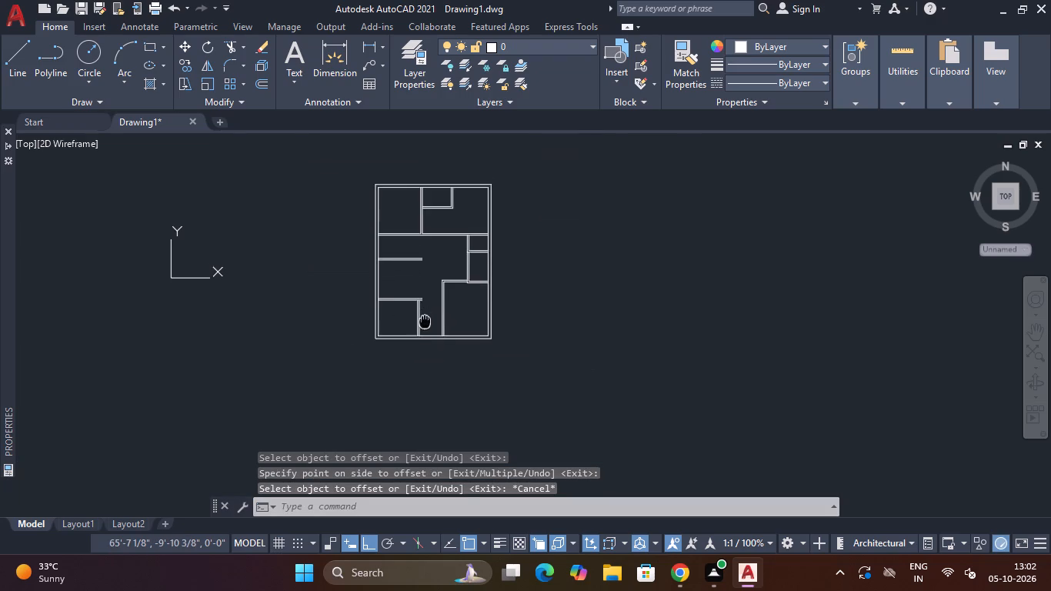
middle_click_drag(425, 345, 425, 399)
scroll(422, 386, "up", 2)
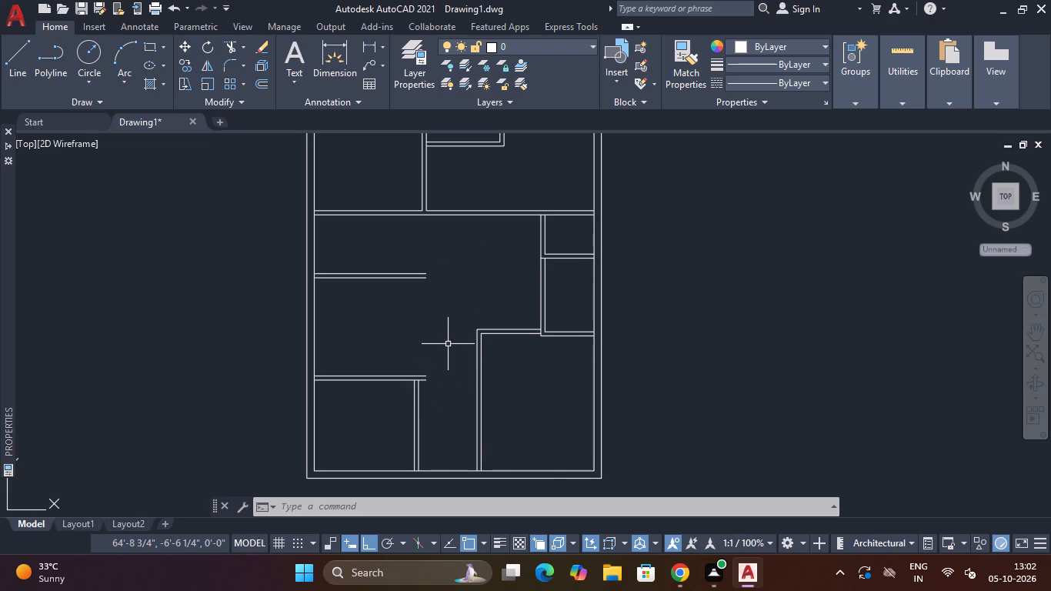
Extend both lines of the lower-left vertical partition upward across the horizontal partition to the left-centre partition above.
key("Escape")
key("Escape")
type("EX")
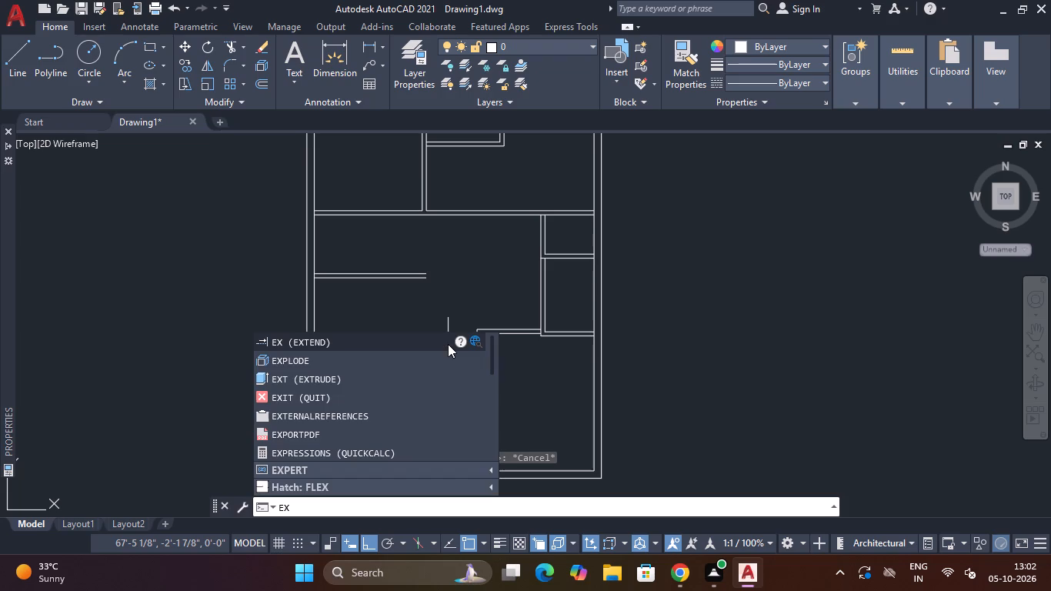
key("Return")
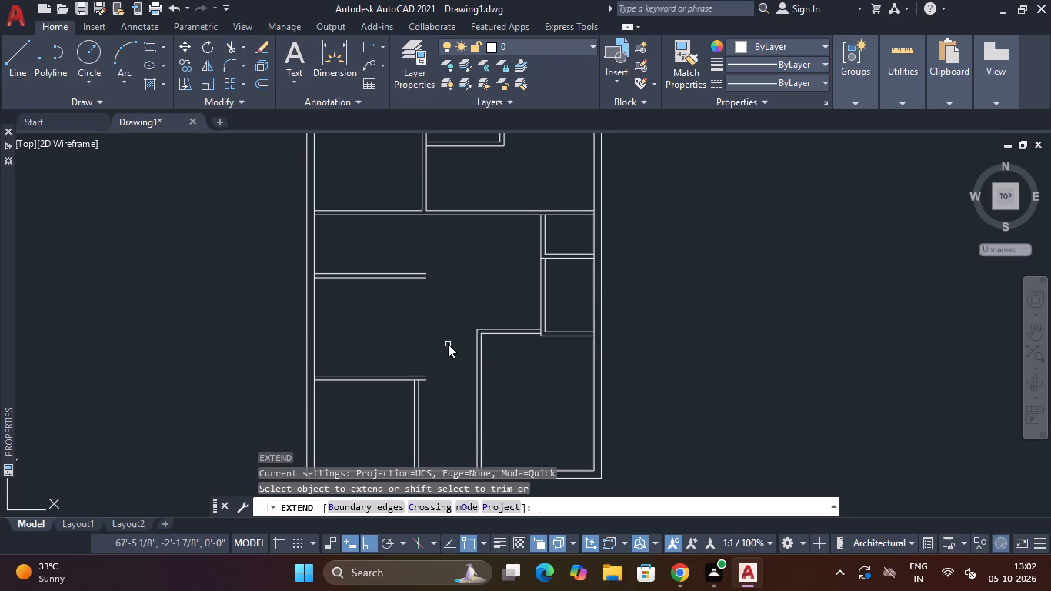
scroll(409, 406, "up", 3)
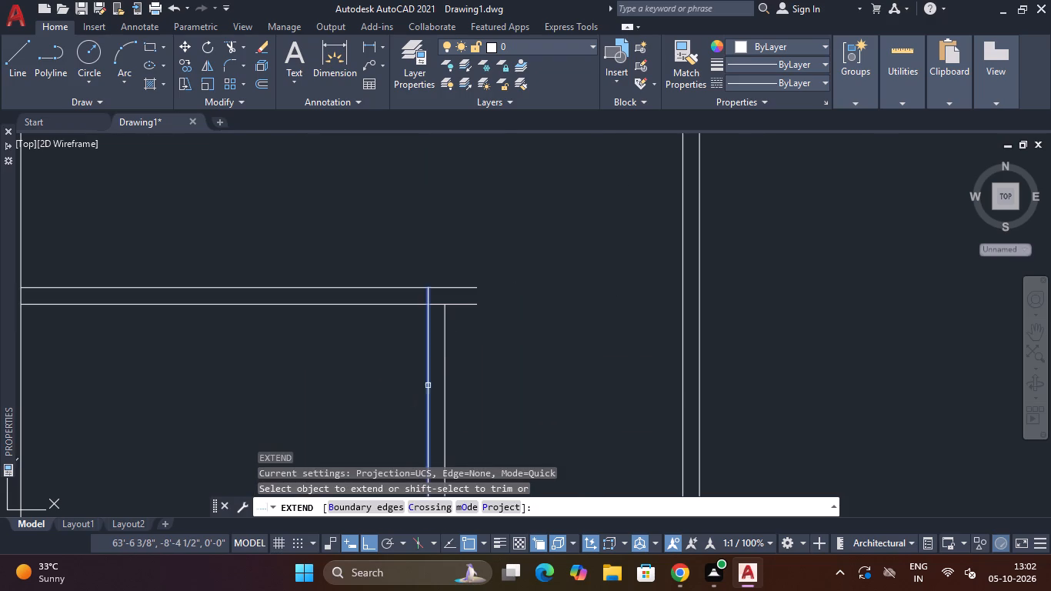
left_click(445, 361)
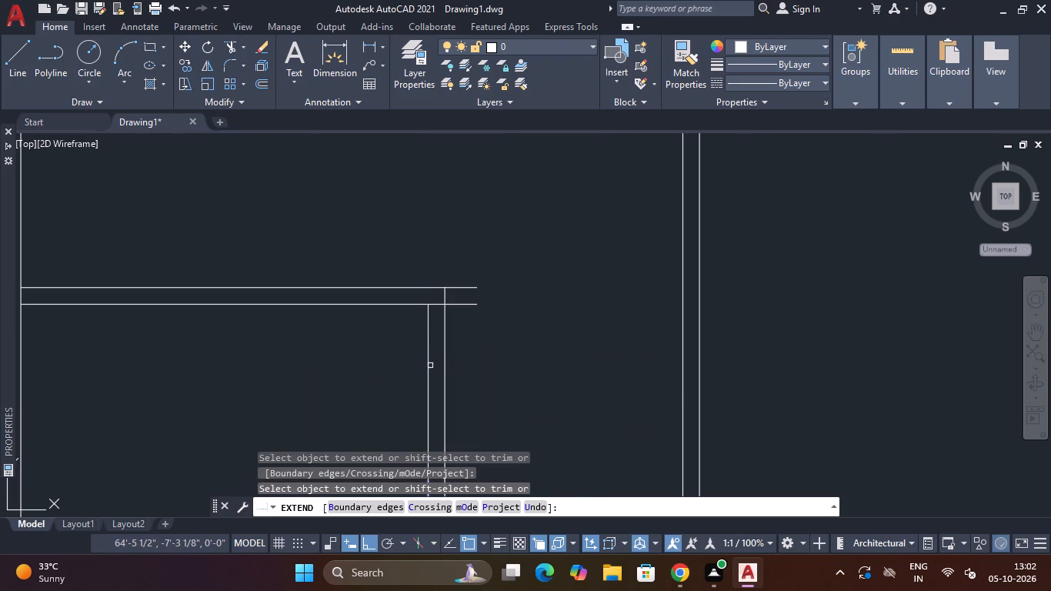
left_click(427, 364)
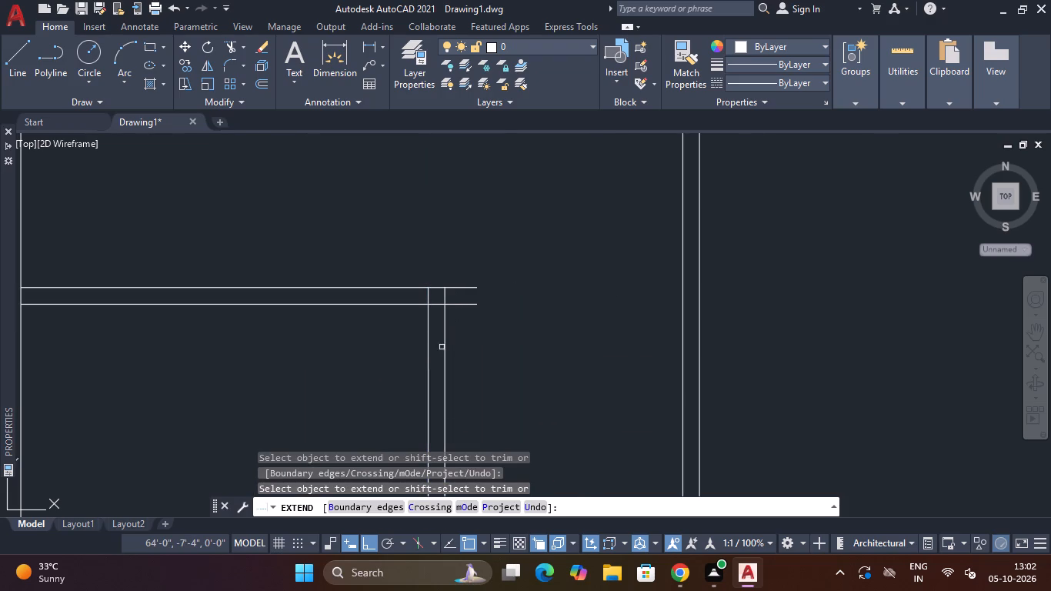
scroll(444, 348, "down", 4)
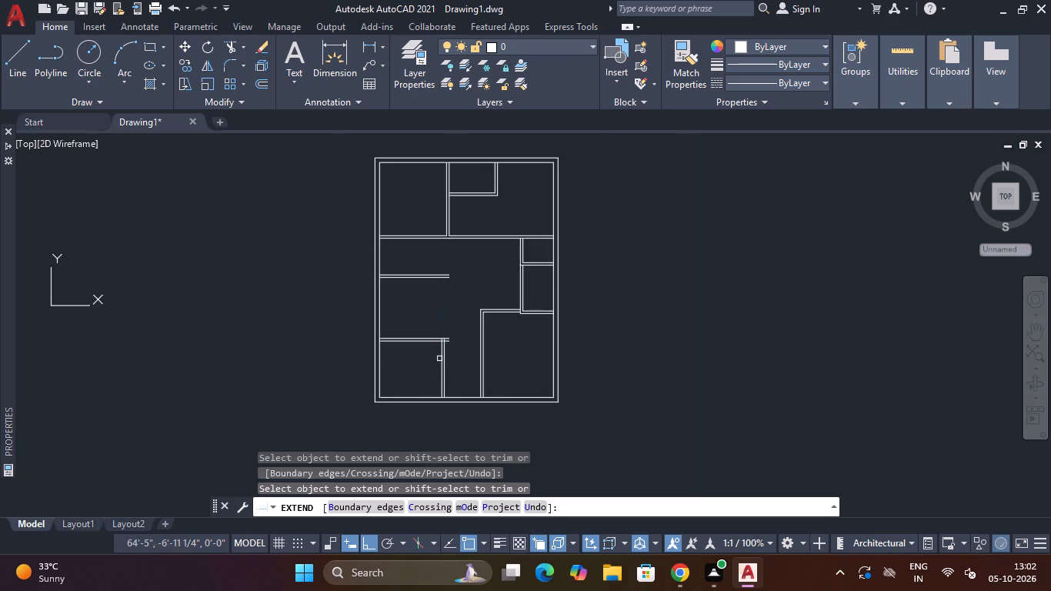
left_click(442, 353)
scroll(442, 353, "up", 3)
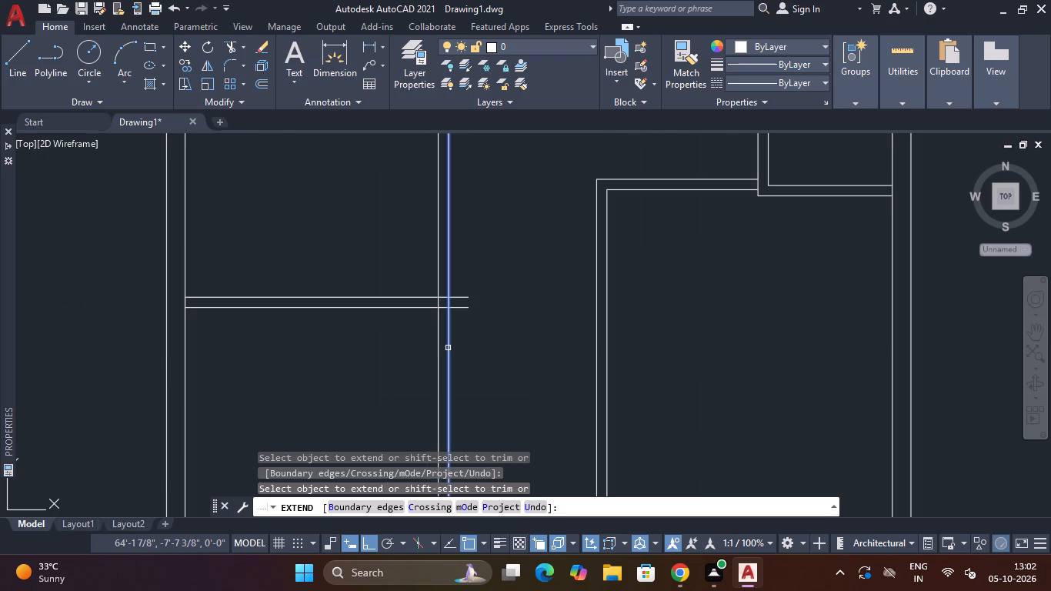
left_click(448, 348)
scroll(449, 344, "down", 3)
middle_click_drag(466, 295, 473, 331)
key("Escape")
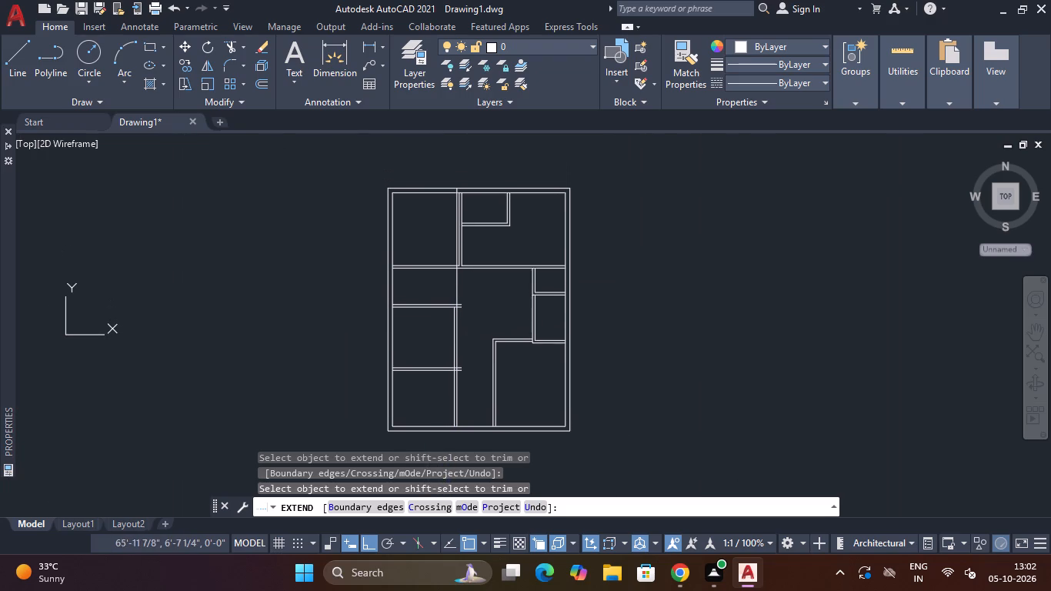
Trim off the long vertical line running upward beyond the left-centre horizontal partition.
scroll(469, 282, "up", 1)
type("TR")
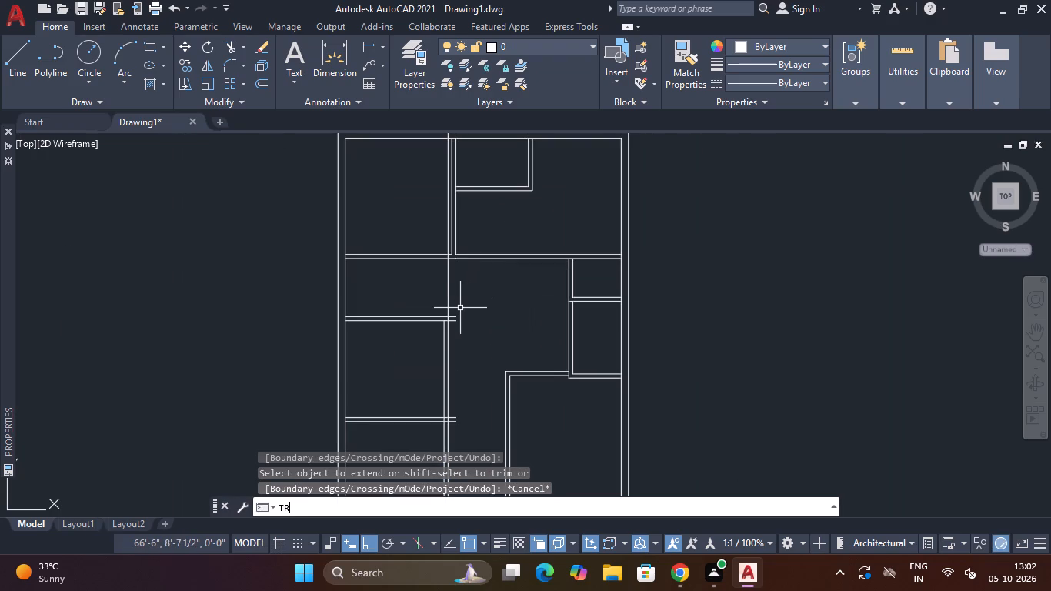
key("space")
scroll(465, 309, "up", 5)
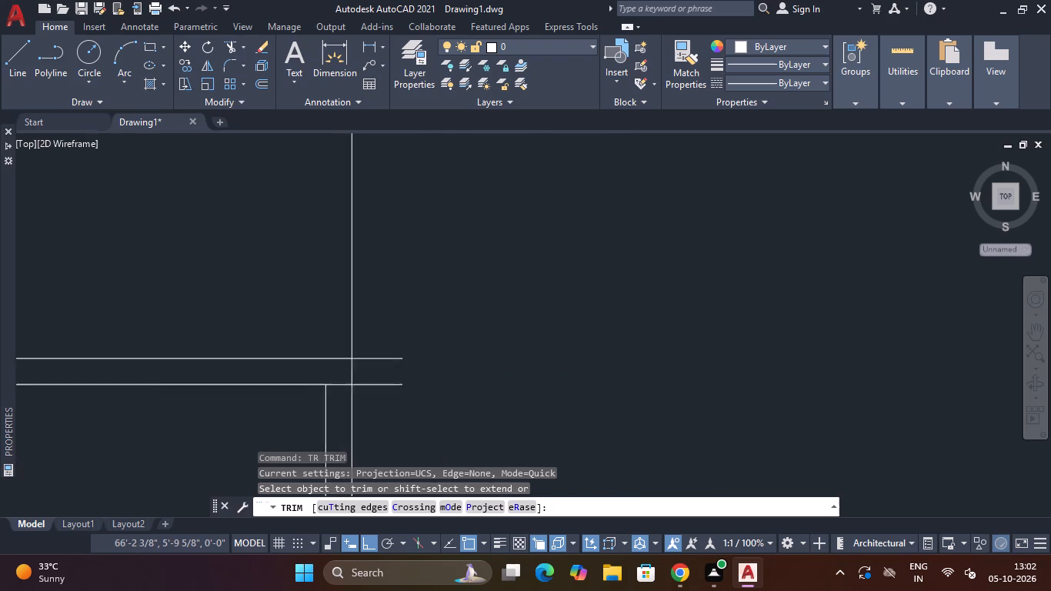
middle_click_drag(452, 329, 562, 165)
left_click_drag(478, 175, 303, 125)
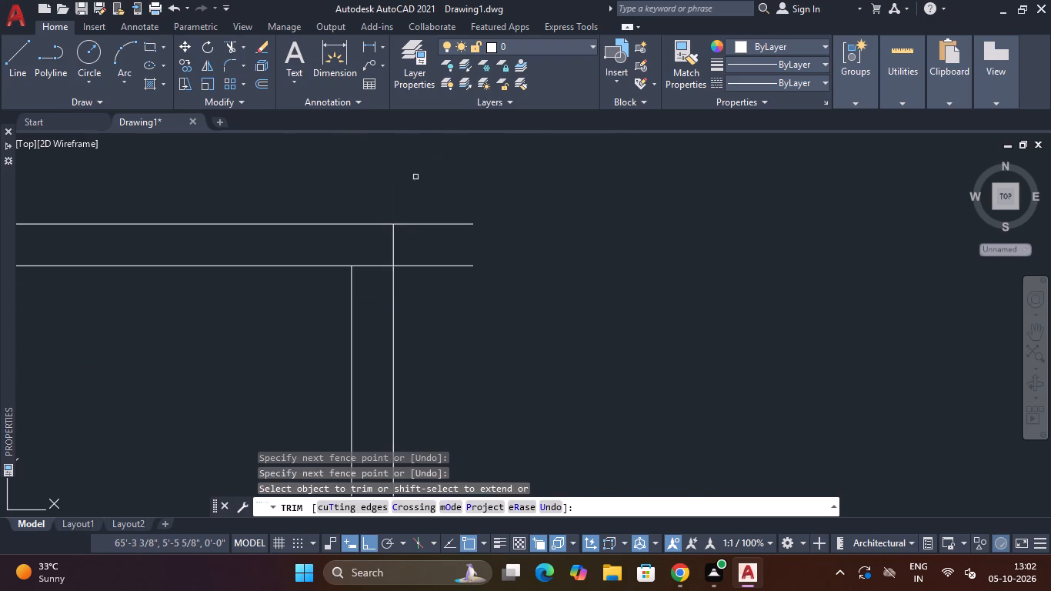
Trim the left-centre partition's overhanging ends and leftover inner segments to form a clean corner with the vertical partition.
scroll(417, 177, "down", 8)
middle_click_drag(435, 189, 428, 233)
scroll(407, 255, "up", 4)
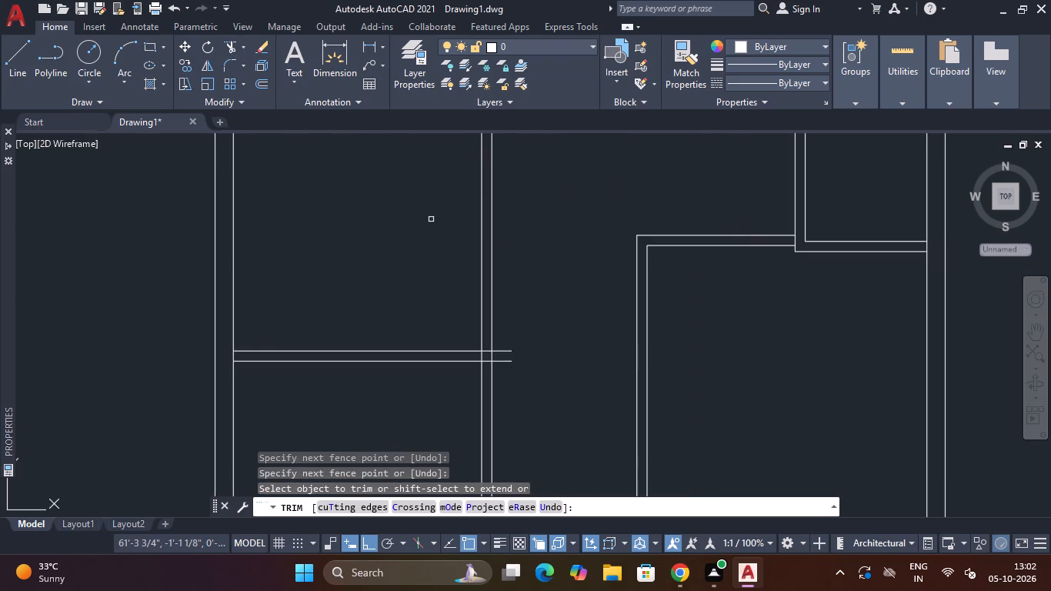
scroll(428, 219, "up", 1)
middle_click_drag(428, 219, 385, 353)
scroll(413, 238, "down", 5)
scroll(425, 248, "up", 4)
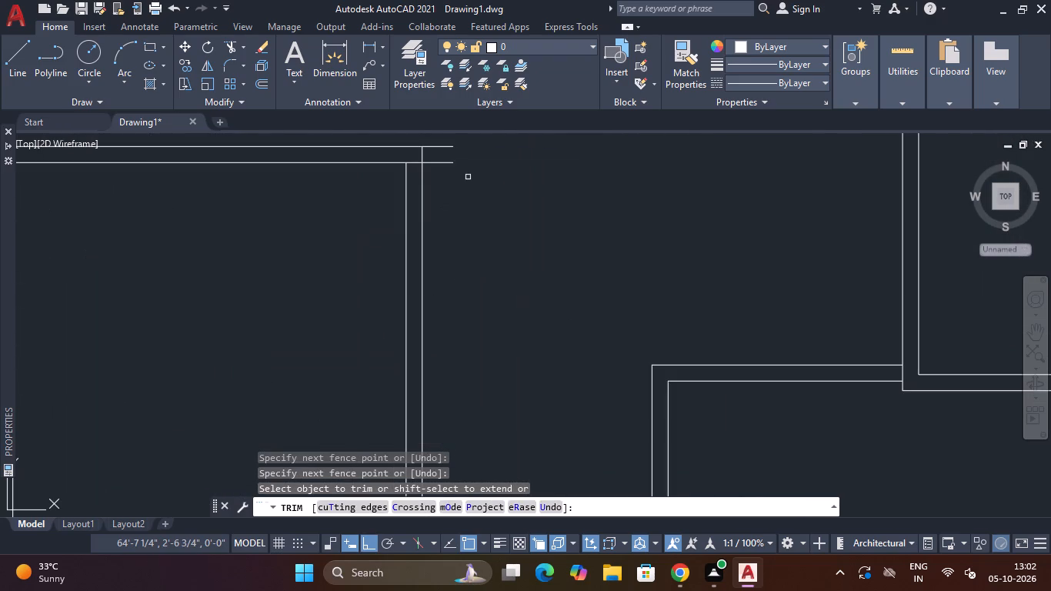
middle_click_drag(469, 184, 459, 226)
left_click_drag(426, 175, 428, 220)
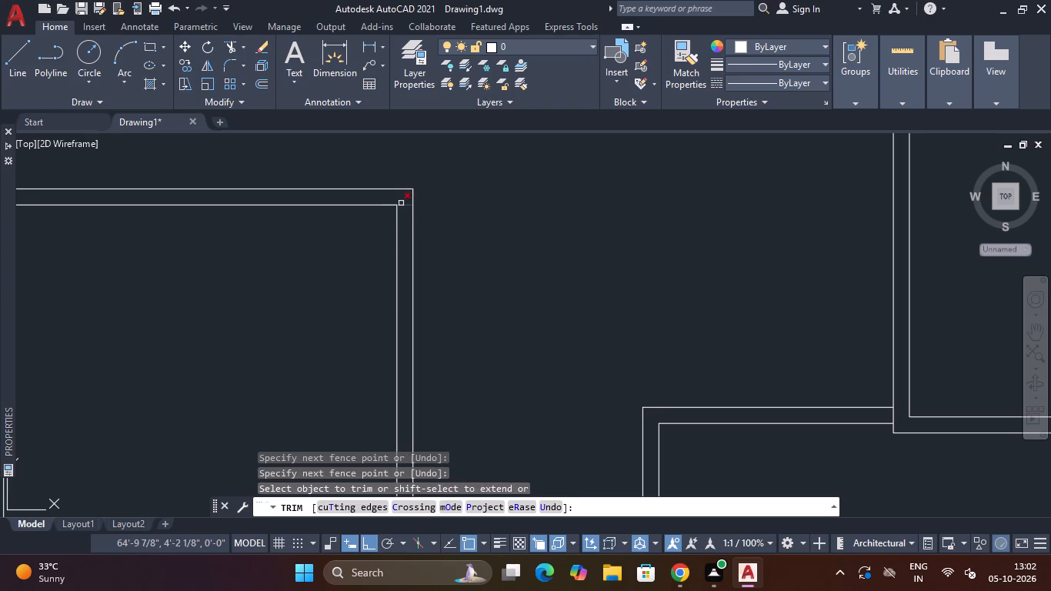
scroll(401, 203, "up", 1)
left_click_drag(406, 187, 412, 215)
Trim the lower-left horizontal partition's overhanging ends and the crossing segments at its junction with the vertical partition.
scroll(420, 209, "down", 8)
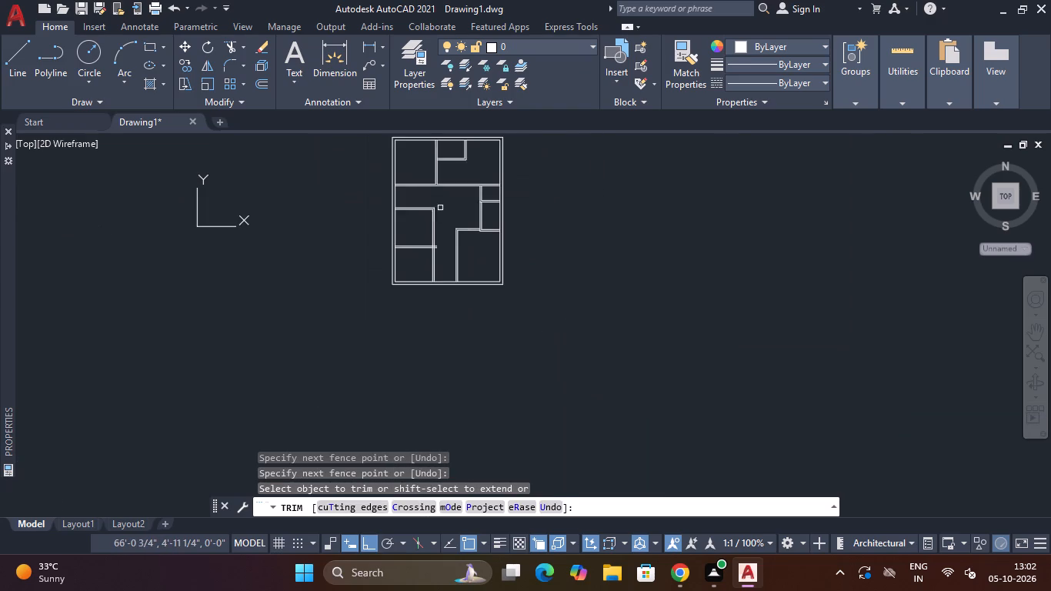
middle_click_drag(439, 220, 456, 142)
scroll(450, 201, "up", 6)
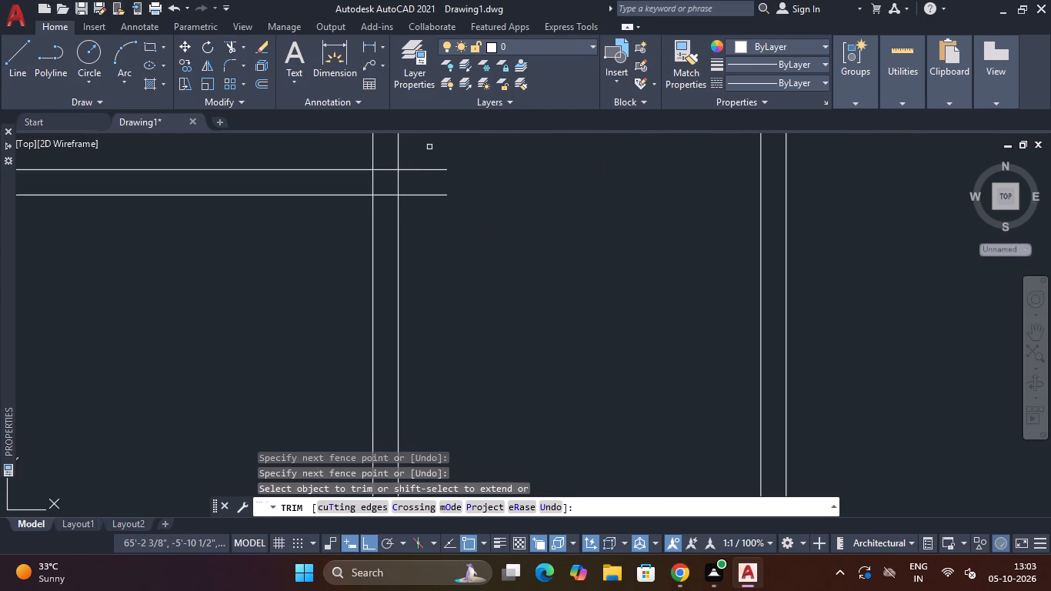
left_click_drag(429, 147, 429, 209)
left_click_drag(390, 155, 390, 185)
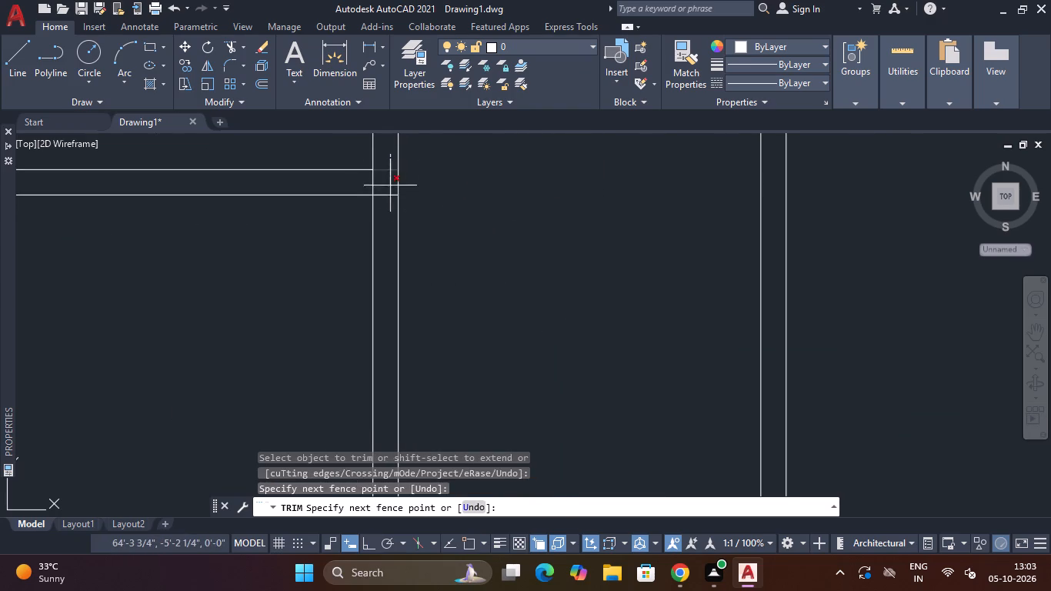
left_click_drag(390, 185, 386, 215)
left_click_drag(382, 186, 360, 187)
scroll(384, 188, "down", 4)
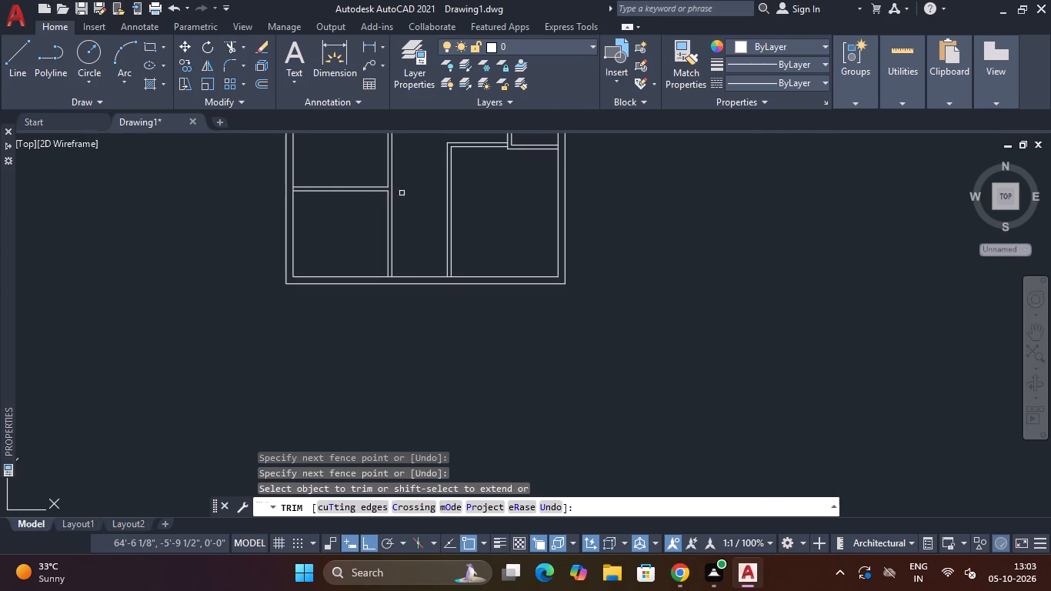
Trim the left outer wall's inner line above the lower-left partition.
scroll(289, 191, "up", 6)
left_click_drag(298, 173, 317, 151)
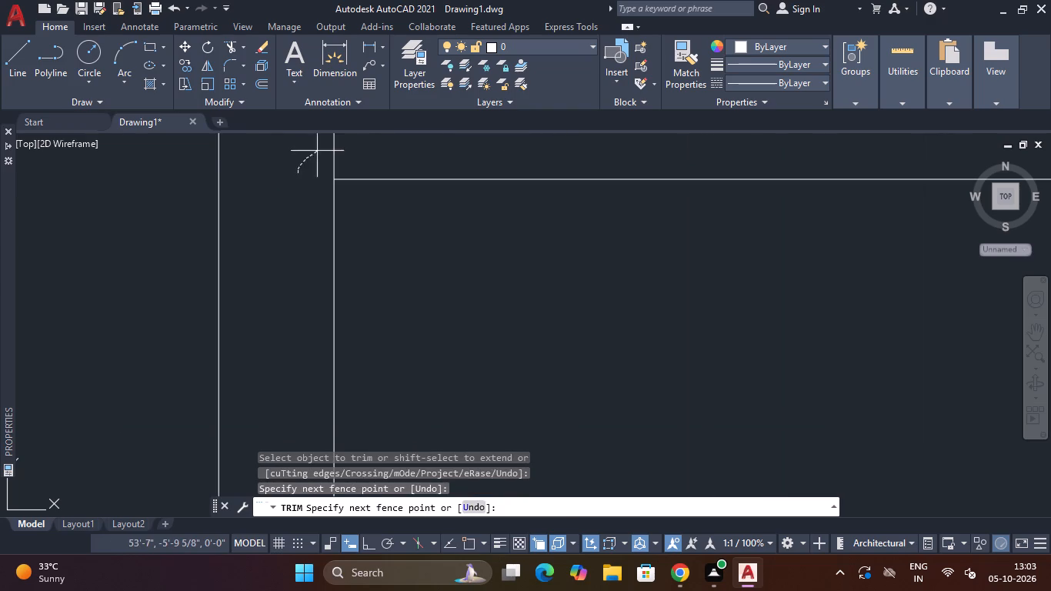
left_click_drag(317, 151, 355, 152)
scroll(358, 158, "down", 8)
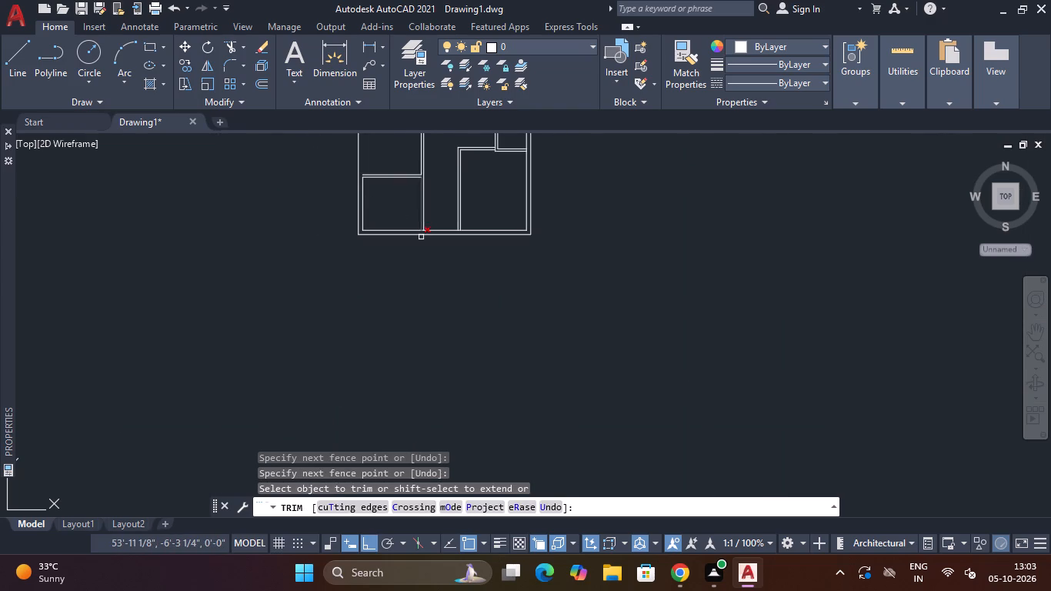
Trim the bottom wall's inner line between the faces of both vertical partitions that meet it.
scroll(421, 237, "up", 5)
left_click_drag(425, 155, 427, 188)
scroll(449, 176, "down", 3)
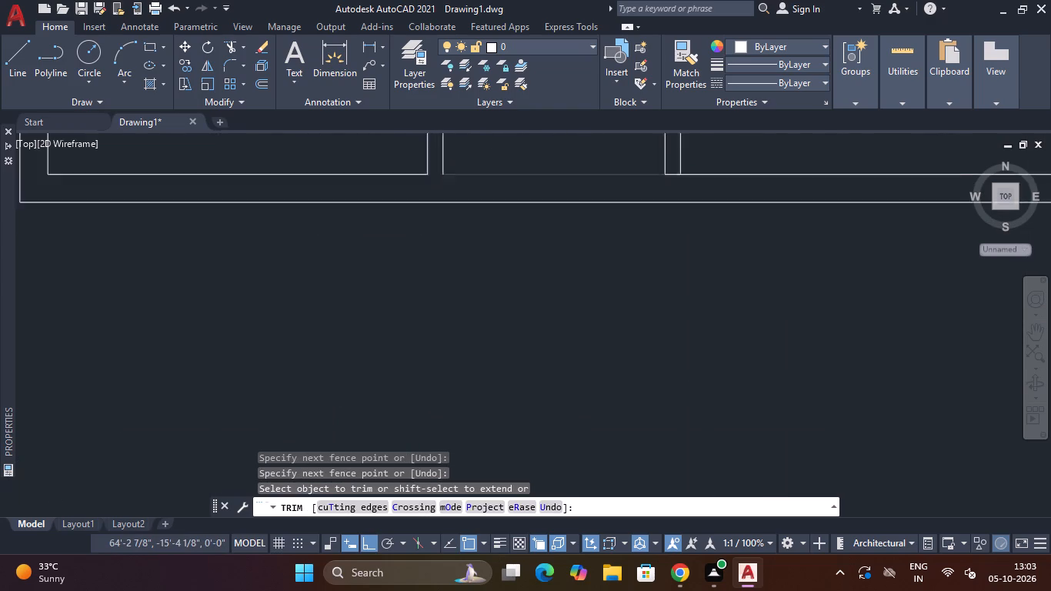
scroll(449, 178, "down", 2)
scroll(482, 175, "up", 5)
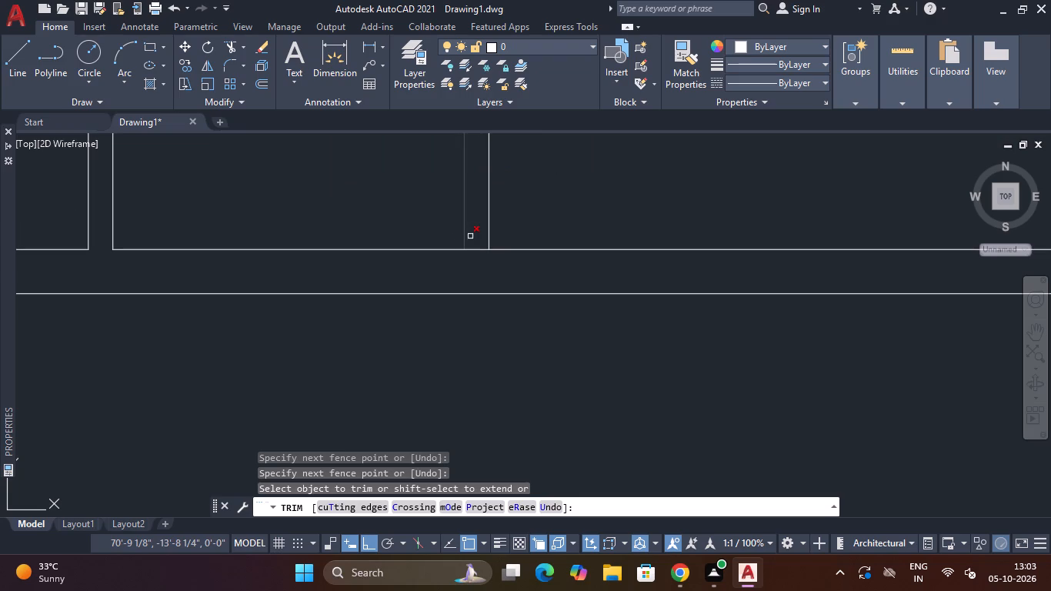
left_click_drag(475, 238, 477, 263)
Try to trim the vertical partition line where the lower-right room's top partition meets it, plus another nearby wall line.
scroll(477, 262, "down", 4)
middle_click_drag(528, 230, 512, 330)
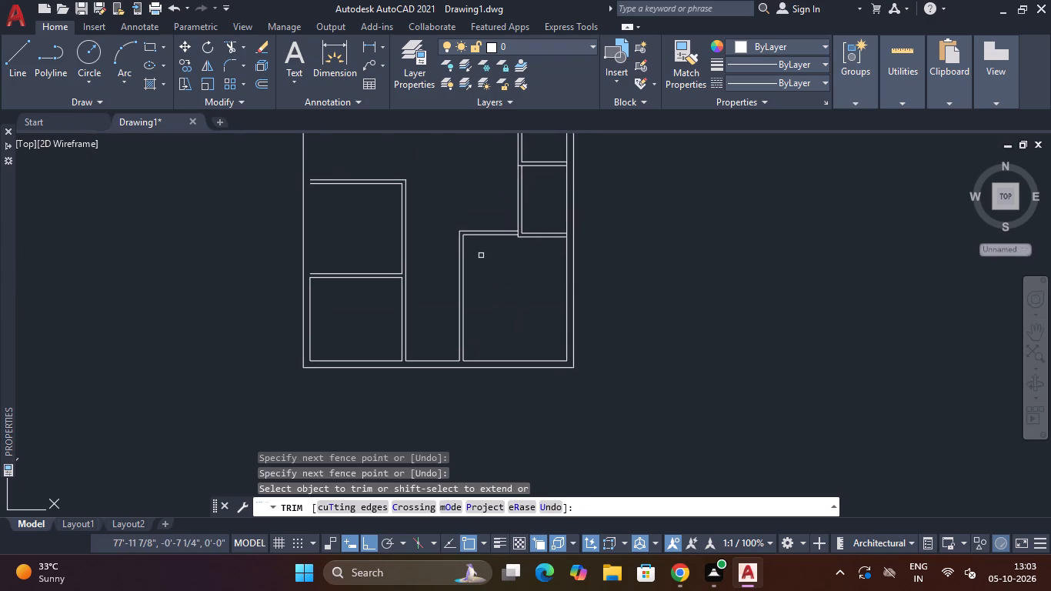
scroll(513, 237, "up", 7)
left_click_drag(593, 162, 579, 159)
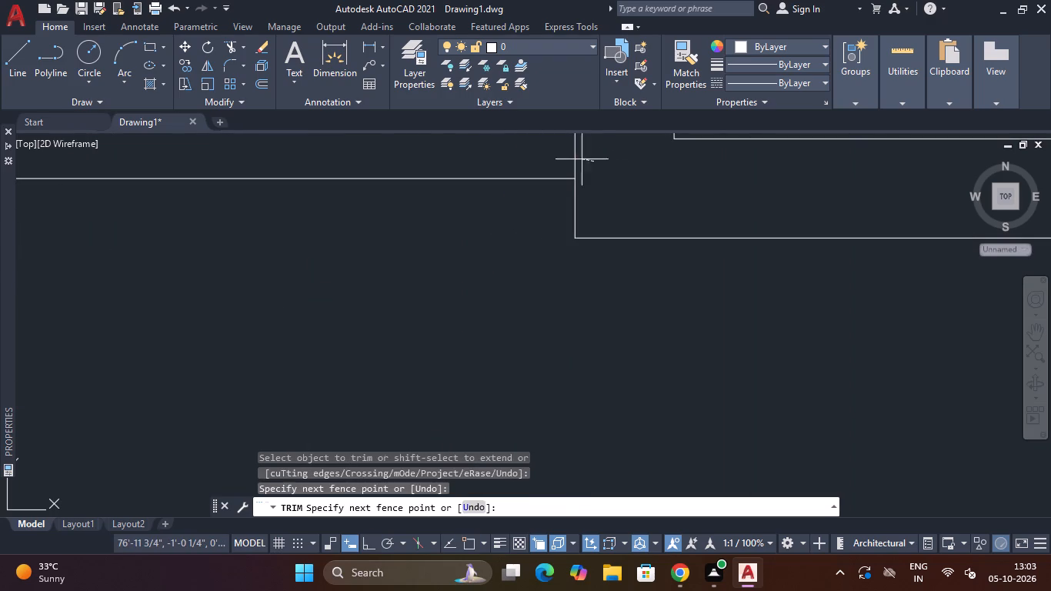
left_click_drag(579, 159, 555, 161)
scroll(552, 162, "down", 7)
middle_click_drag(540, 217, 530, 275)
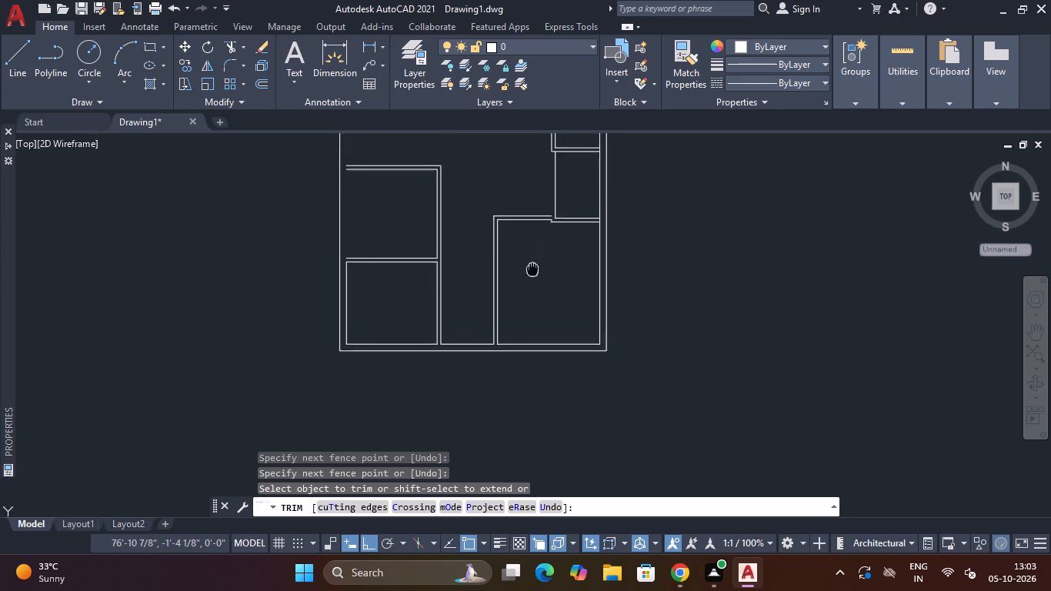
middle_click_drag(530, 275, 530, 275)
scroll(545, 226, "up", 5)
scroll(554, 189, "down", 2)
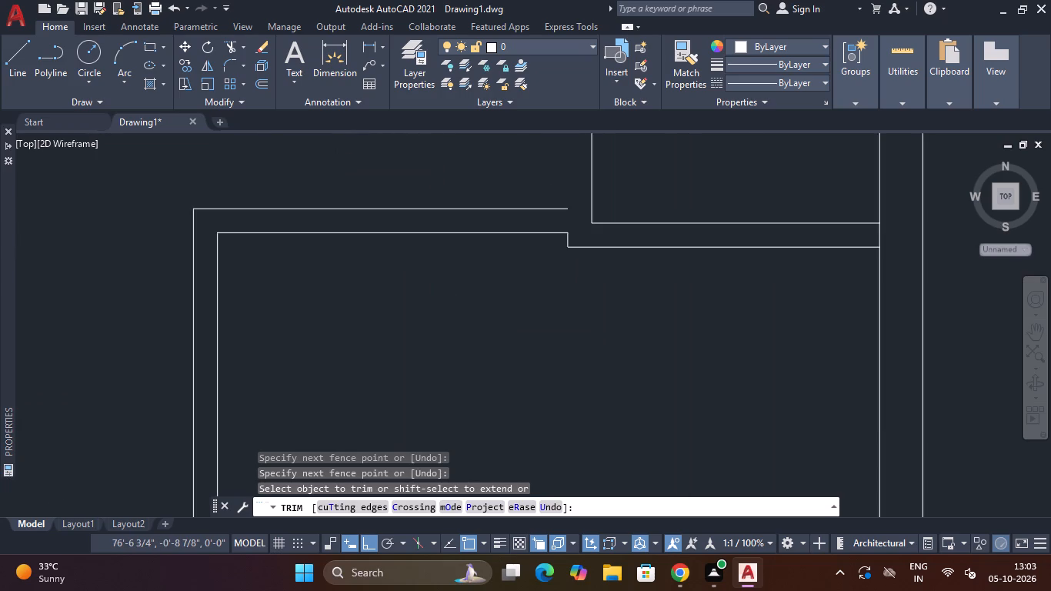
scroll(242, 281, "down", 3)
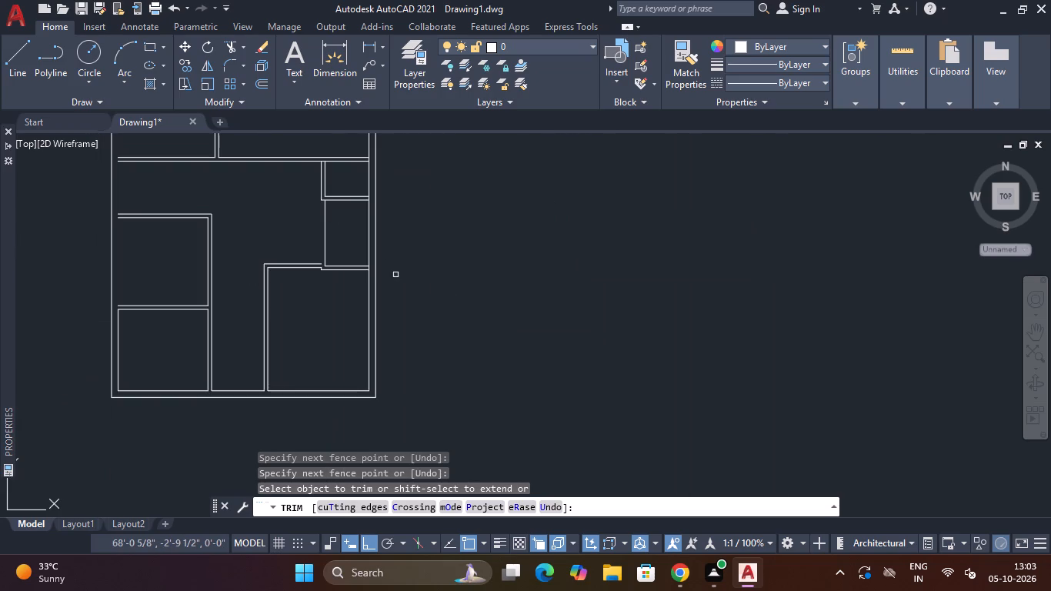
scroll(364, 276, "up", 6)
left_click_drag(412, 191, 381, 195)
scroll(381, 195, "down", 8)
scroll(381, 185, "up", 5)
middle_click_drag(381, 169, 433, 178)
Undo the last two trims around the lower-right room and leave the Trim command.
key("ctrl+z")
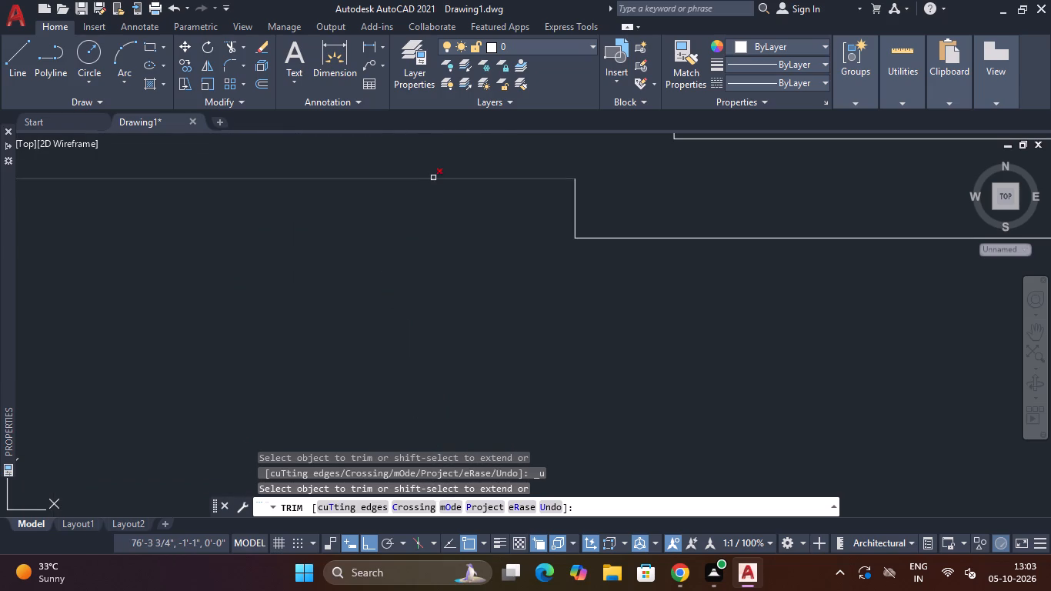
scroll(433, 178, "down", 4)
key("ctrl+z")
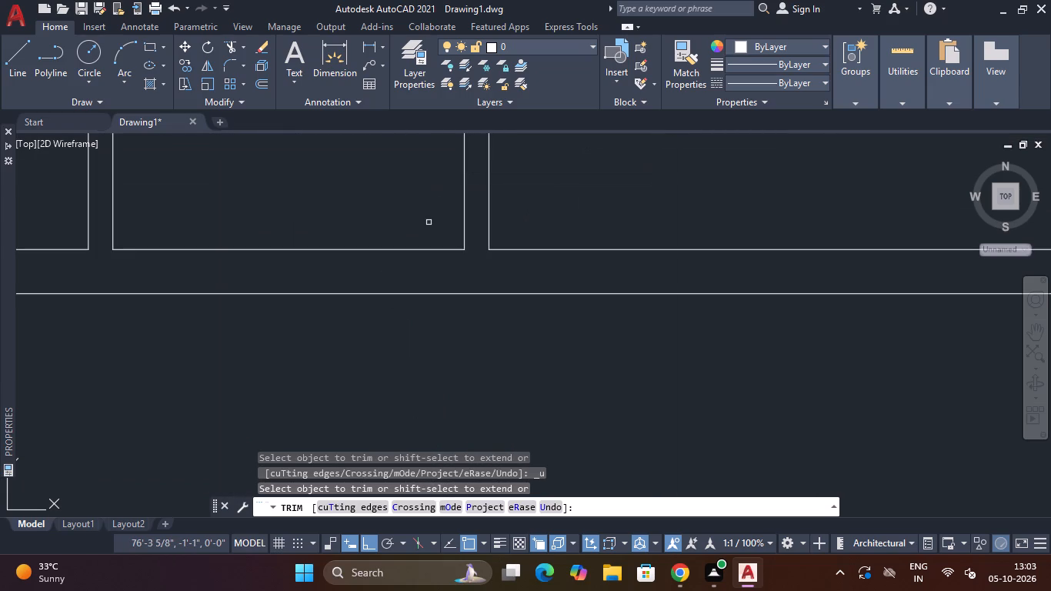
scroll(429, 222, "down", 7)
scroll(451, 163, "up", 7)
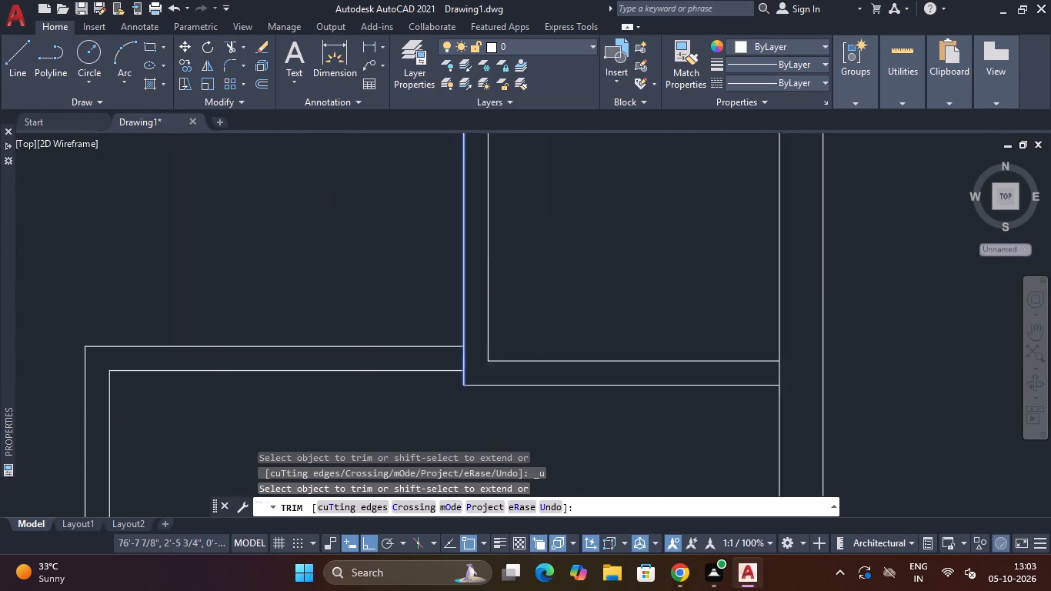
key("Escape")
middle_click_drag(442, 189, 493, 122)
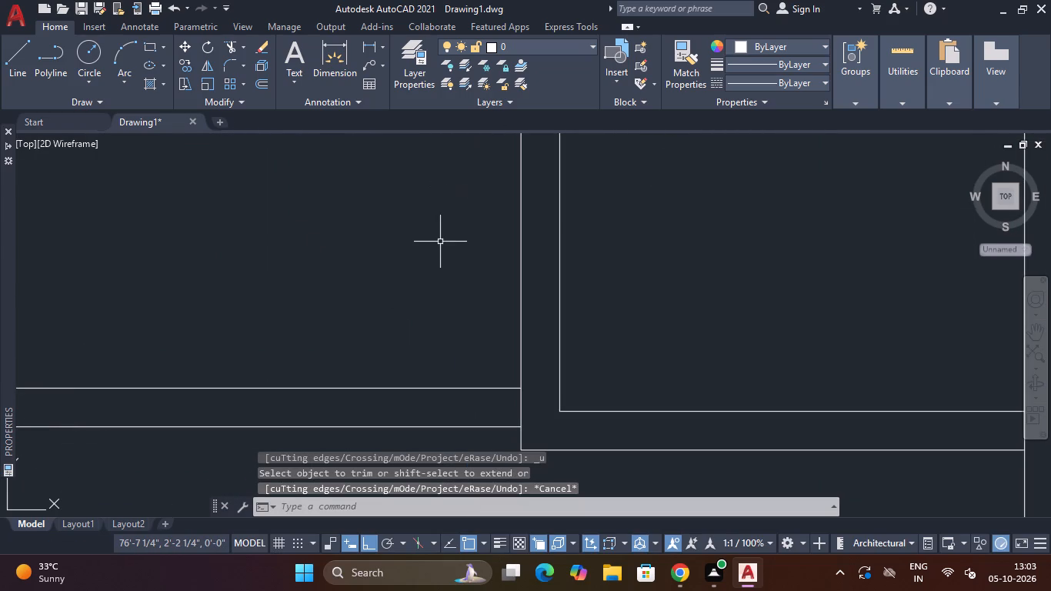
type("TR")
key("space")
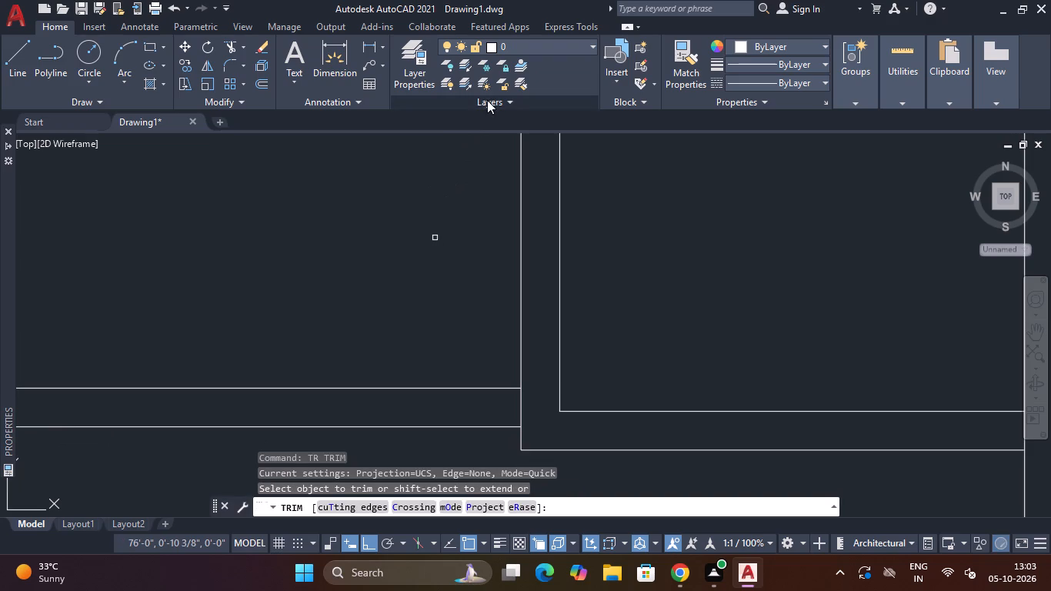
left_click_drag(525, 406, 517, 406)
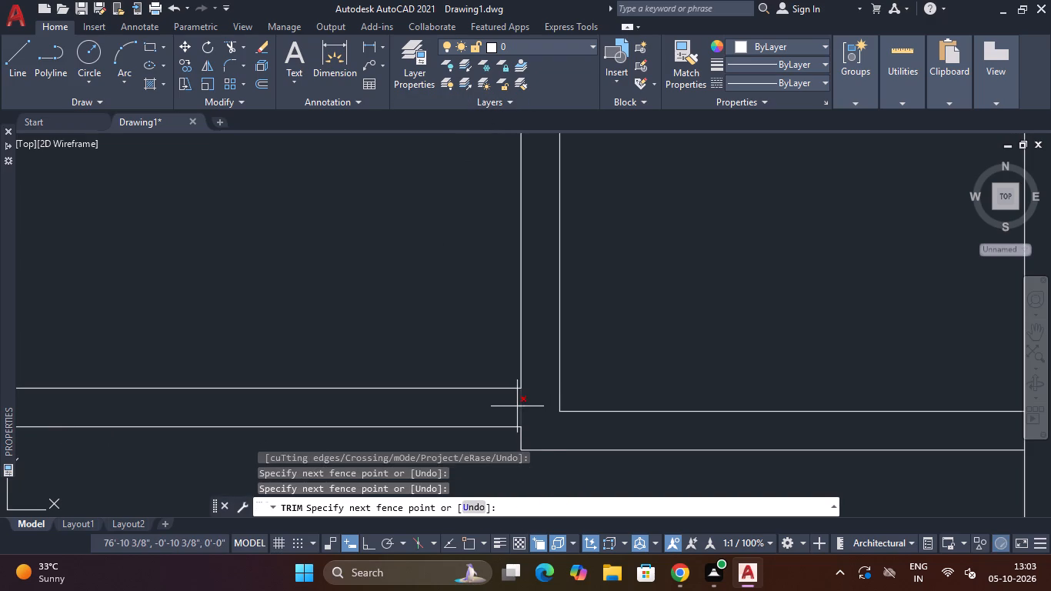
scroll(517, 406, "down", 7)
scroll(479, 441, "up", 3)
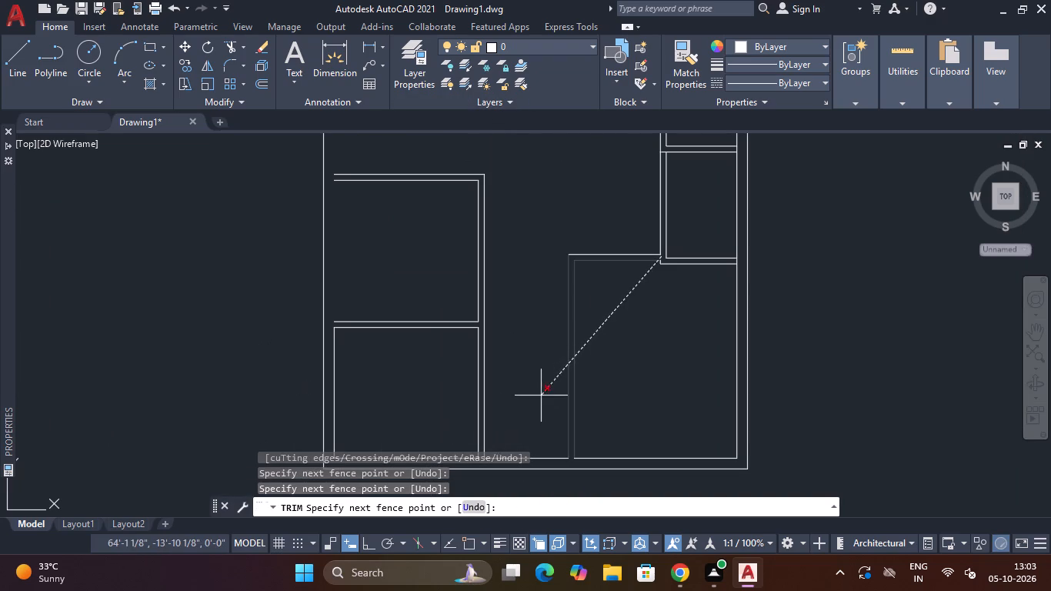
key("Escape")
Trim the short vertical segment between the lower-right room's top partition lines where they meet the small room's side partition.
scroll(647, 246, "up", 4)
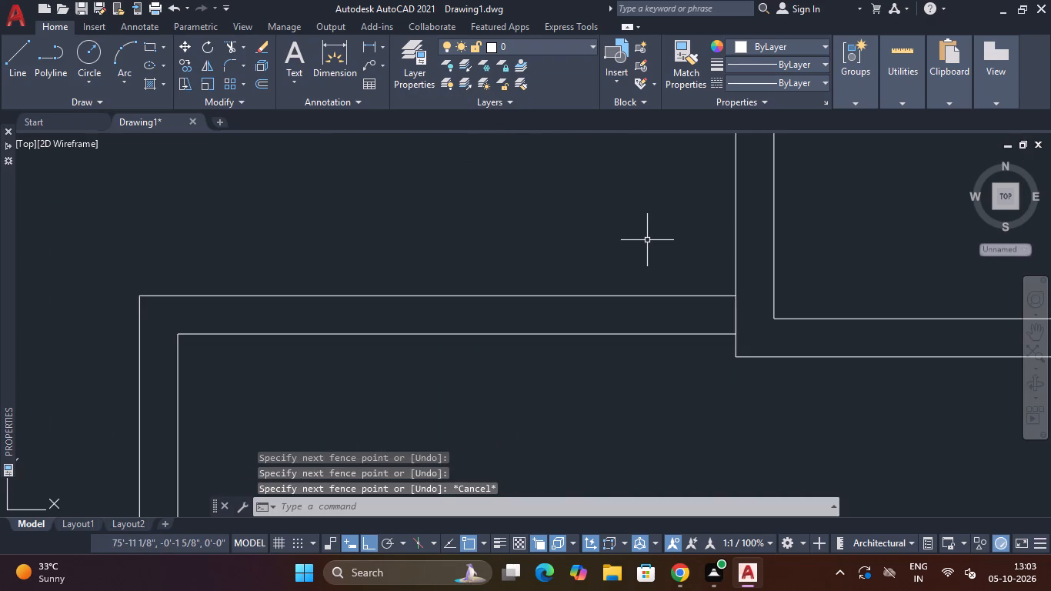
type("TR")
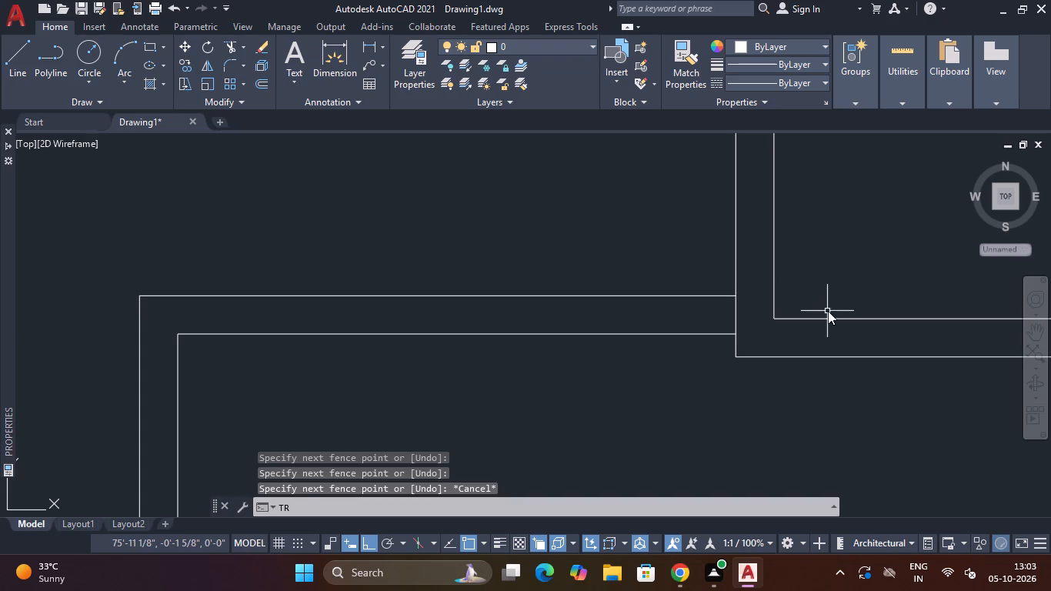
key("space")
left_click(736, 308)
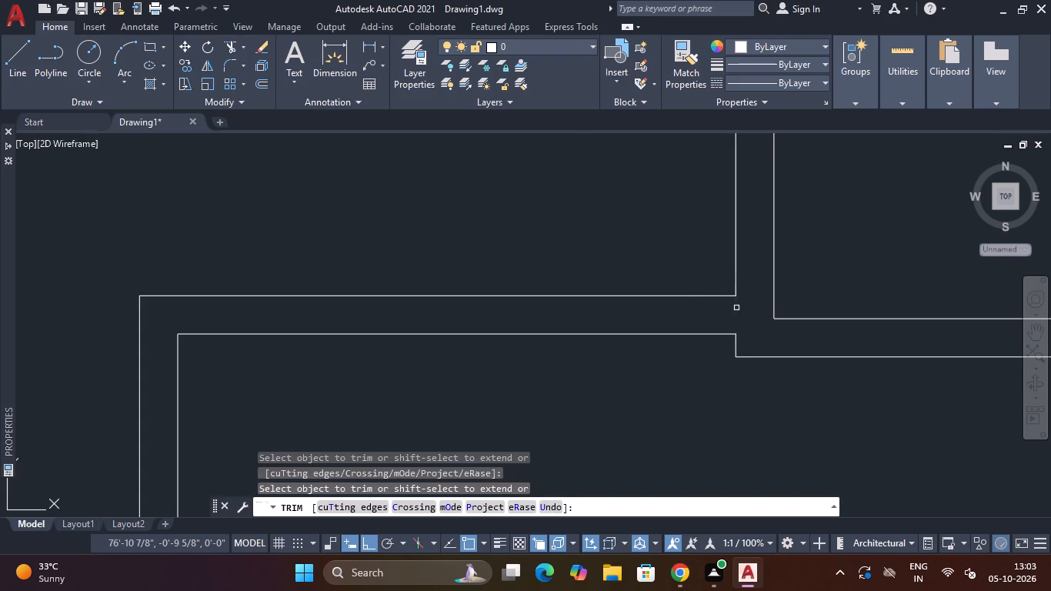
Trim the right outer wall's inner line between the two lines of the lower-right room's top partition.
scroll(739, 307, "down", 4)
middle_click_drag(712, 393, 640, 410)
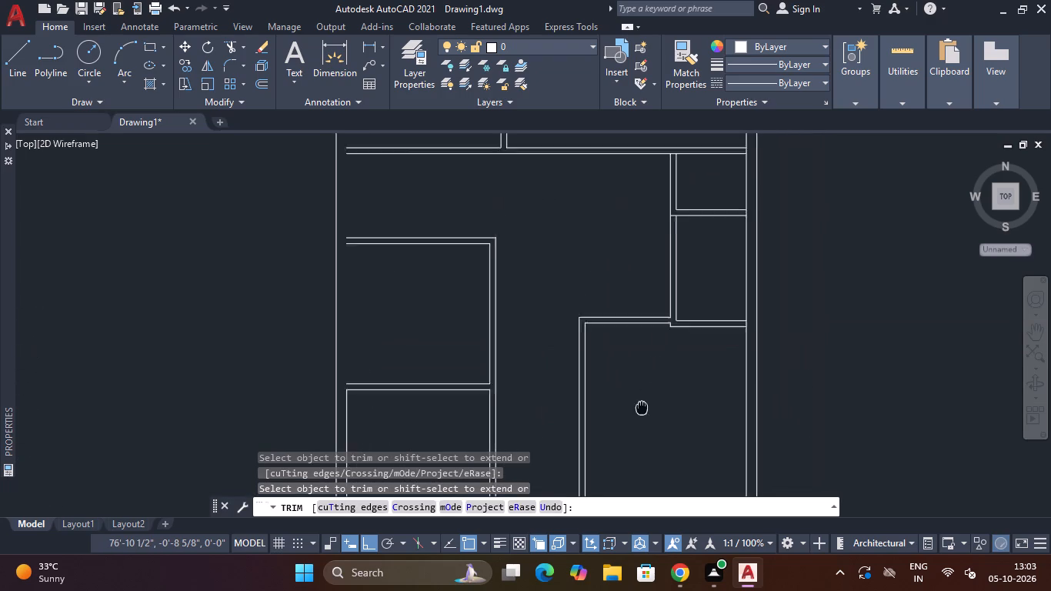
middle_click_drag(640, 410, 638, 416)
scroll(755, 338, "up", 4)
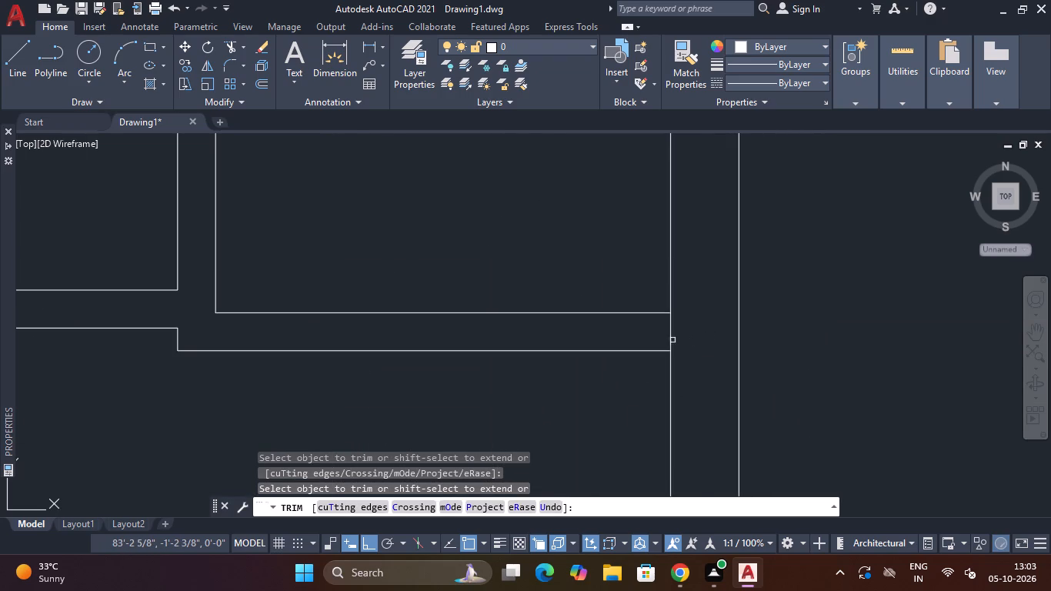
left_click(667, 333)
left_click(683, 335)
Trim the segment crossing the side partition where the wall between the two small right-side rooms joins it.
scroll(683, 336, "down", 5)
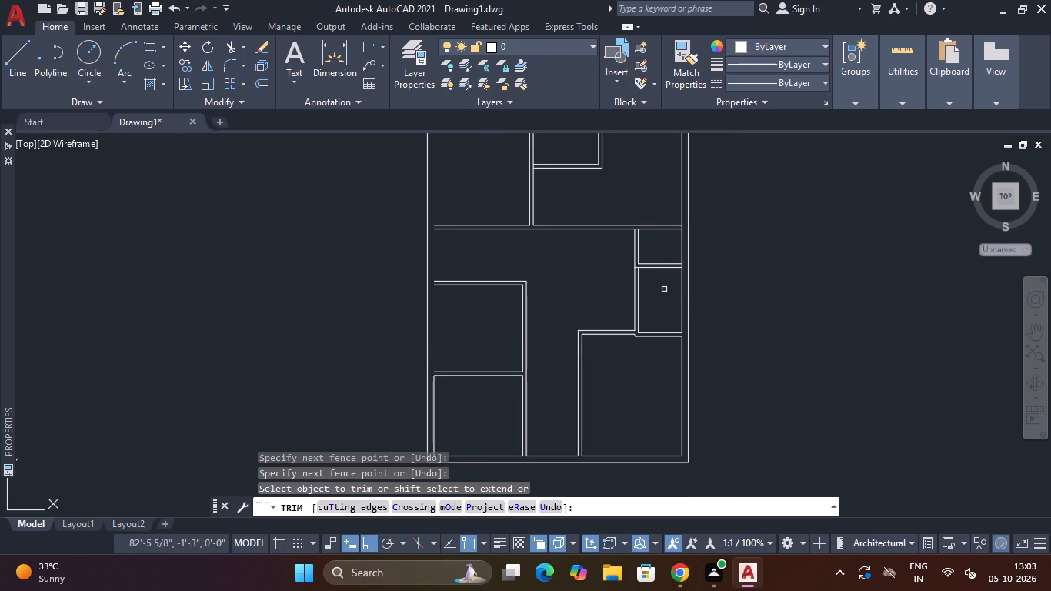
middle_click_drag(664, 289, 656, 356)
scroll(628, 336, "up", 3)
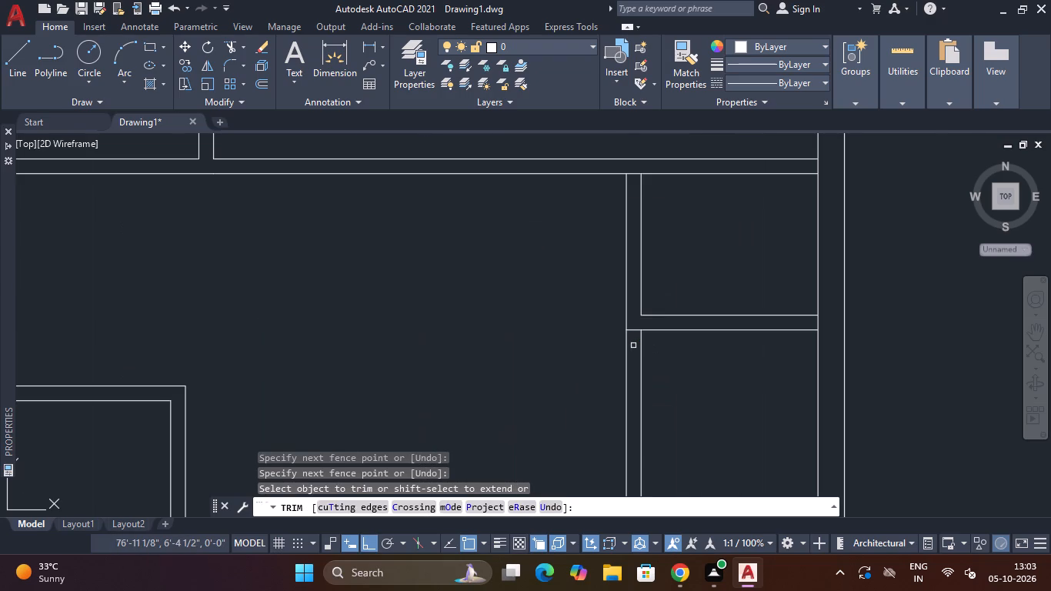
scroll(633, 343, "up", 2)
left_click(633, 343)
left_click(635, 298)
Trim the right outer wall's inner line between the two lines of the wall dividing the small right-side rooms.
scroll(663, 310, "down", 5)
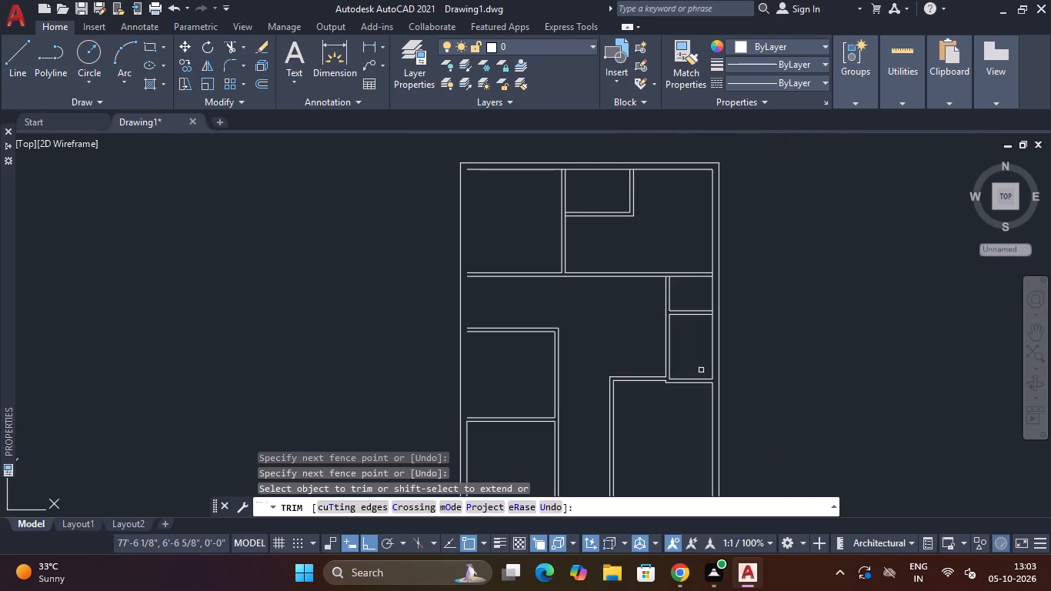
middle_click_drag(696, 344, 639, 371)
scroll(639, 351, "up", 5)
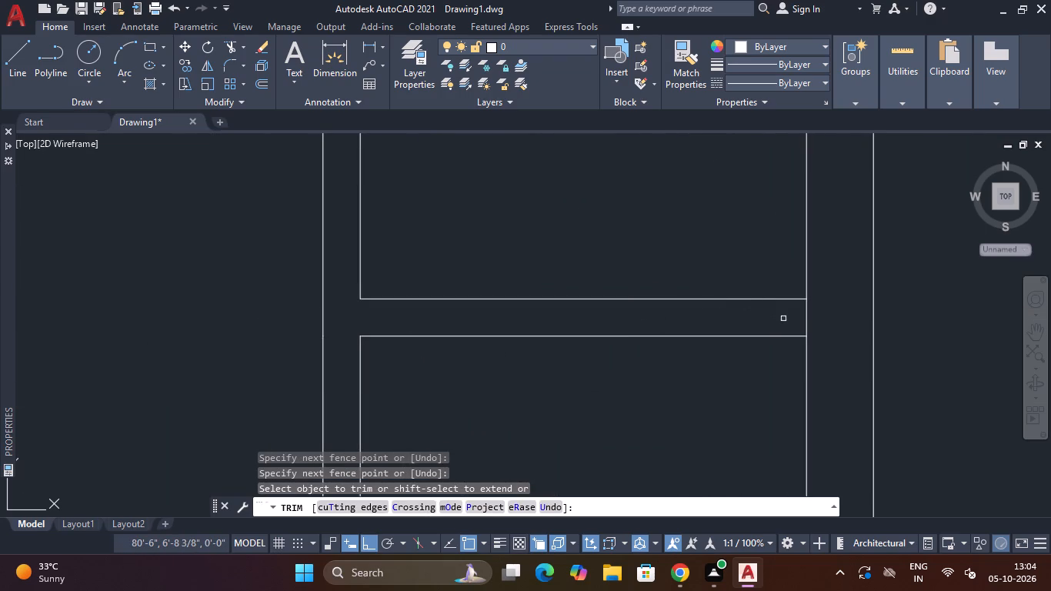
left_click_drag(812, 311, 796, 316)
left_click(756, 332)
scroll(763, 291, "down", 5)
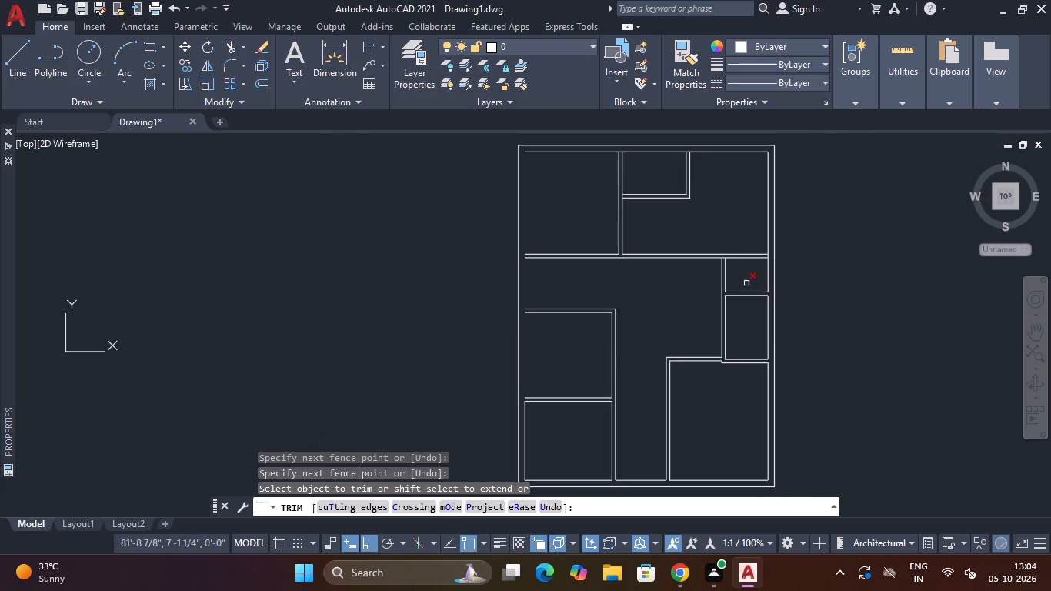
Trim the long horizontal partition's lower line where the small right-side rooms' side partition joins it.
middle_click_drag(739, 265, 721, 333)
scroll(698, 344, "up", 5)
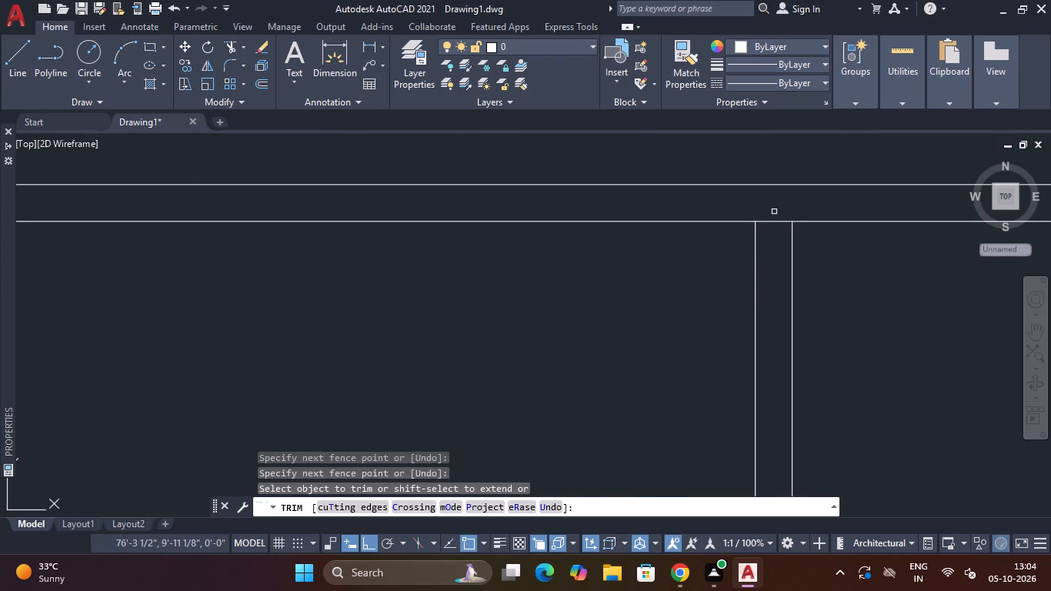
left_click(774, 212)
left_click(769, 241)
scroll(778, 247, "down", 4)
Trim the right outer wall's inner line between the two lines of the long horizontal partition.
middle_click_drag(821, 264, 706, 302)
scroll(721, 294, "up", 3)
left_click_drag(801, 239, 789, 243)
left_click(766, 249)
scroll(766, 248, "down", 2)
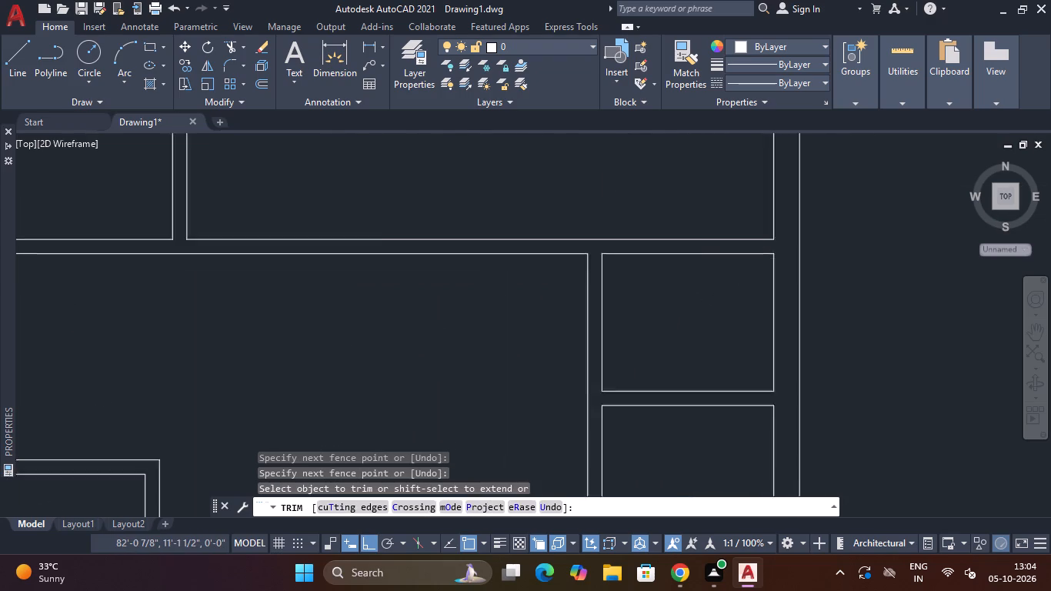
Undo all the trims made in the current Trim command and leave the command.
scroll(766, 248, "down", 2)
middle_click_drag(632, 269, 675, 274)
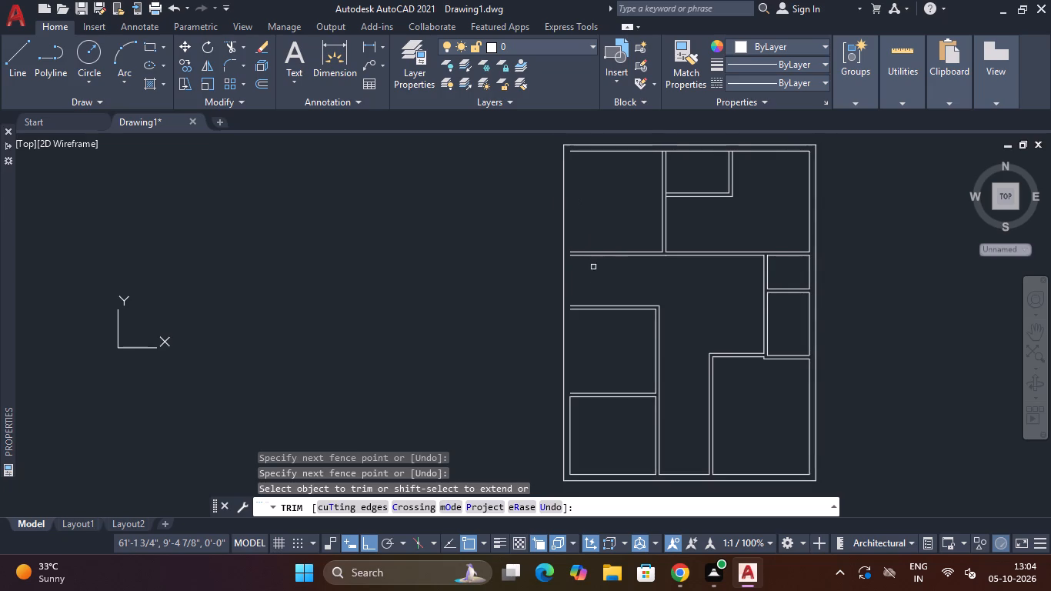
key("ctrl+z")
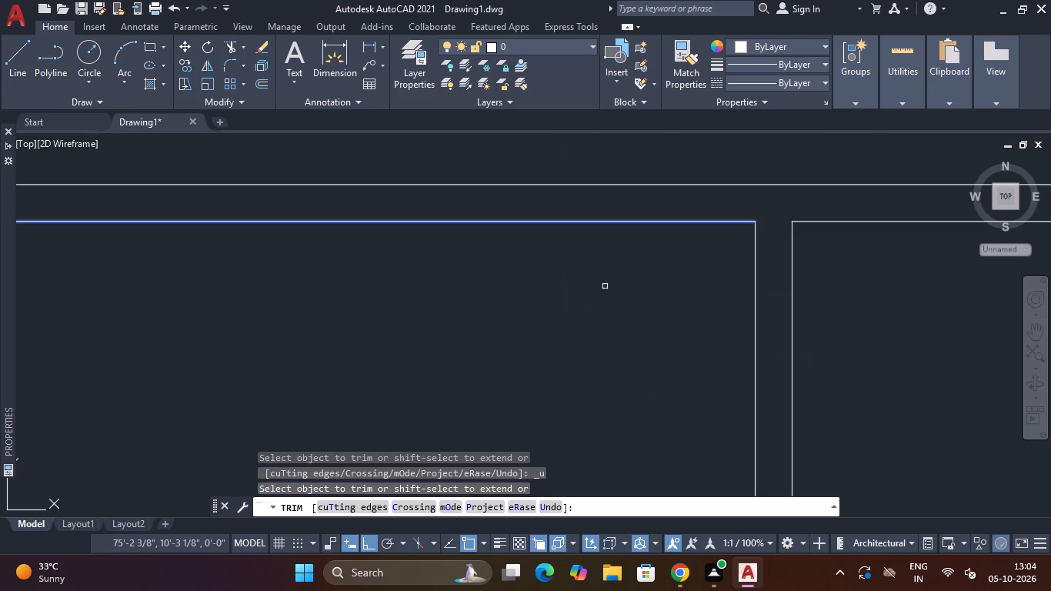
key("ctrl+z")
key("ctrl+z")
scroll(605, 286, "down", 3, "ctrl")
scroll(605, 286, "down", 4)
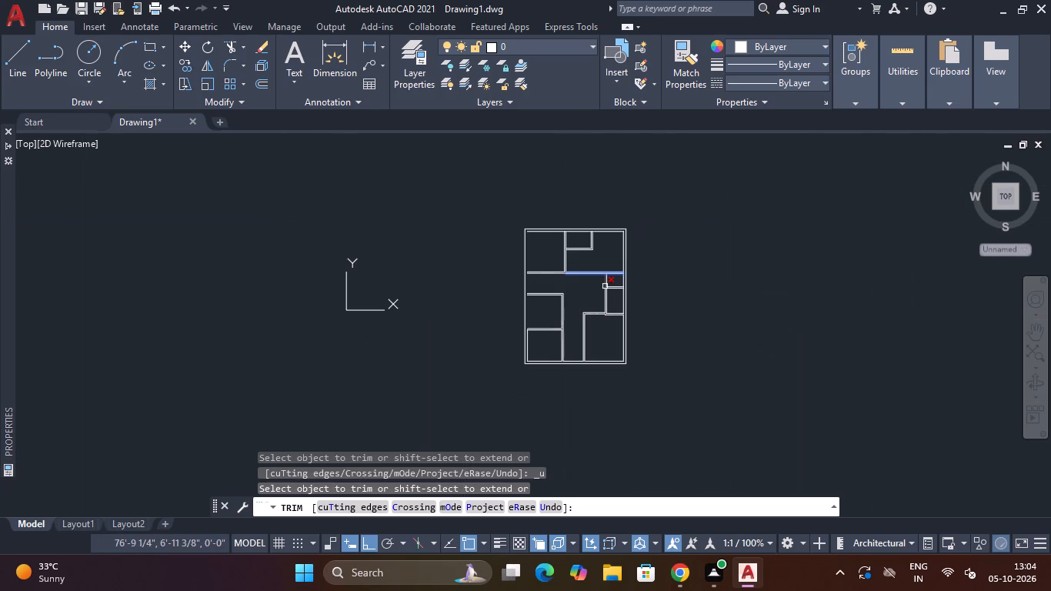
key("ctrl+z")
key("ctrl+z")
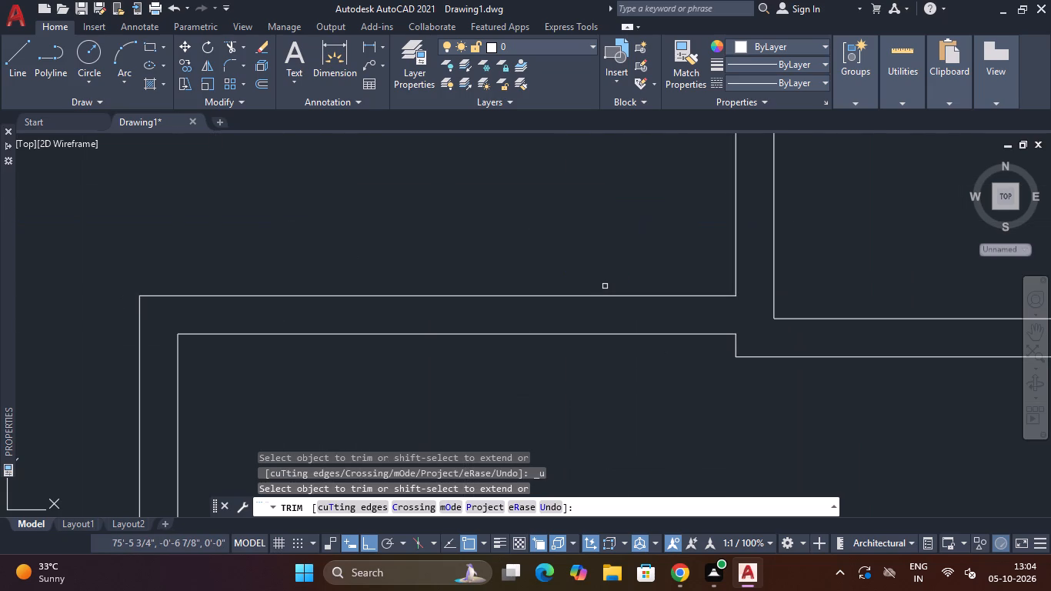
key("ctrl+z")
key("ctrl+z")
scroll(605, 285, "down", 7, "ctrl")
key("ctrl+z")
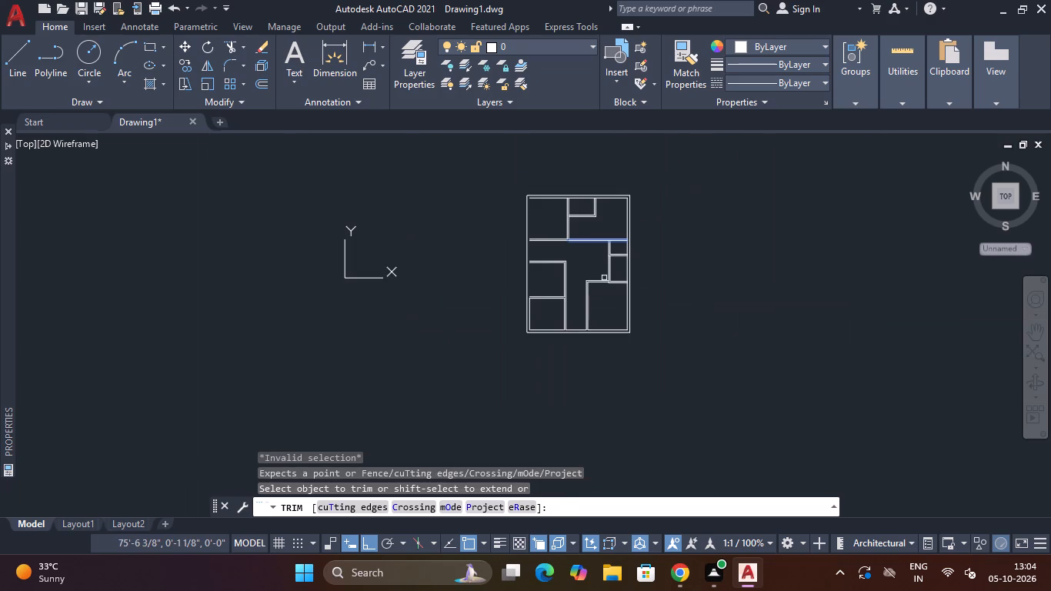
key("ctrl+z")
key("ctrl+z")
key("ctrl+z")
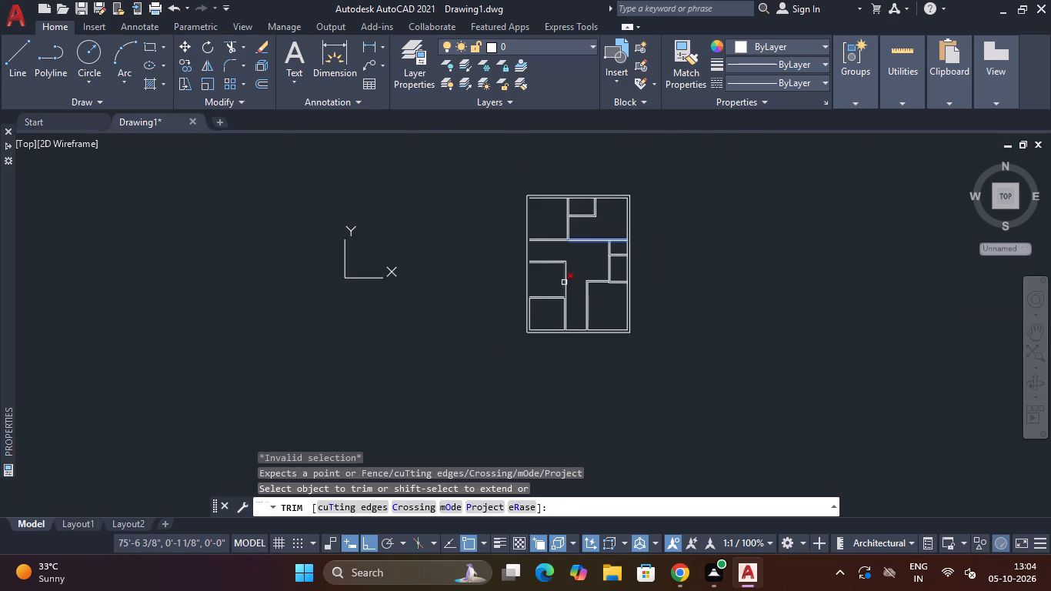
key("ctrl+z")
key("ctrl+z")
key("ctrl+z")
key("ctrl+z")
key("ctrl+z")
key("ctrl+z")
key("ctrl+z")
key("ctrl+z")
key("ctrl+z")
key("ctrl+z")
key("ctrl+z")
key("ctrl+z")
key("Escape")
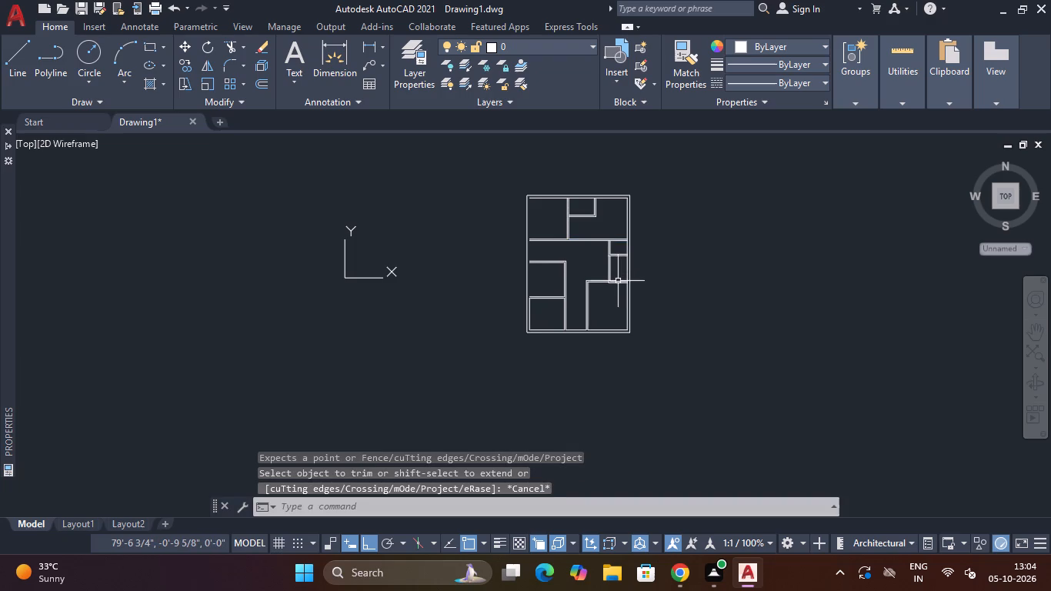
Undo the earlier Trim and Extend commands back to where the lower-left room's side partition stops at that room's top wall.
key("ctrl+z")
key("ctrl+z")
key("ctrl+z")
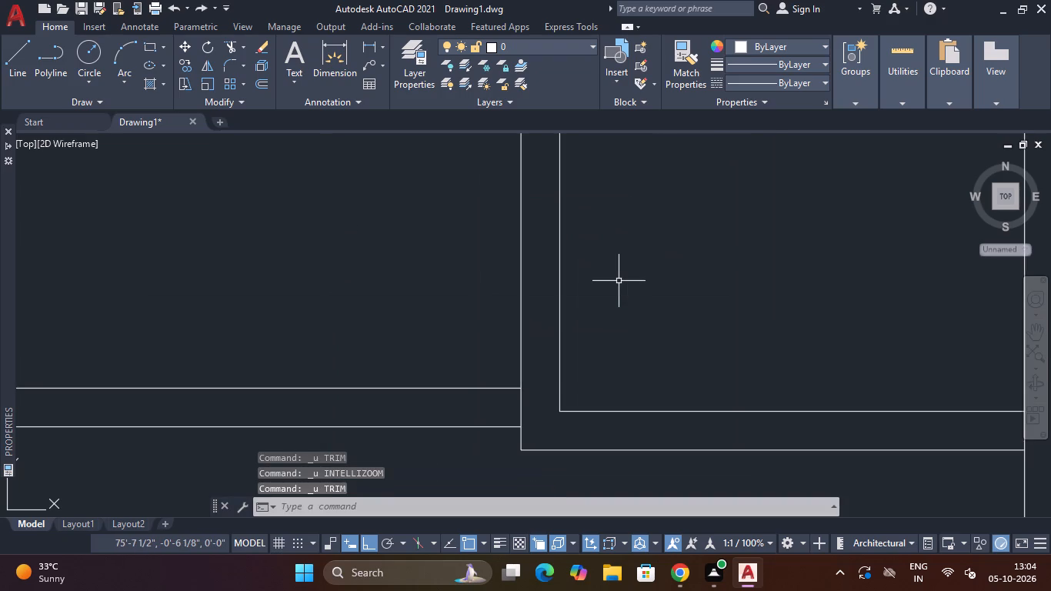
key("ctrl+z")
key("ctrl+z")
key("ctrl+z")
key("ctrl+z")
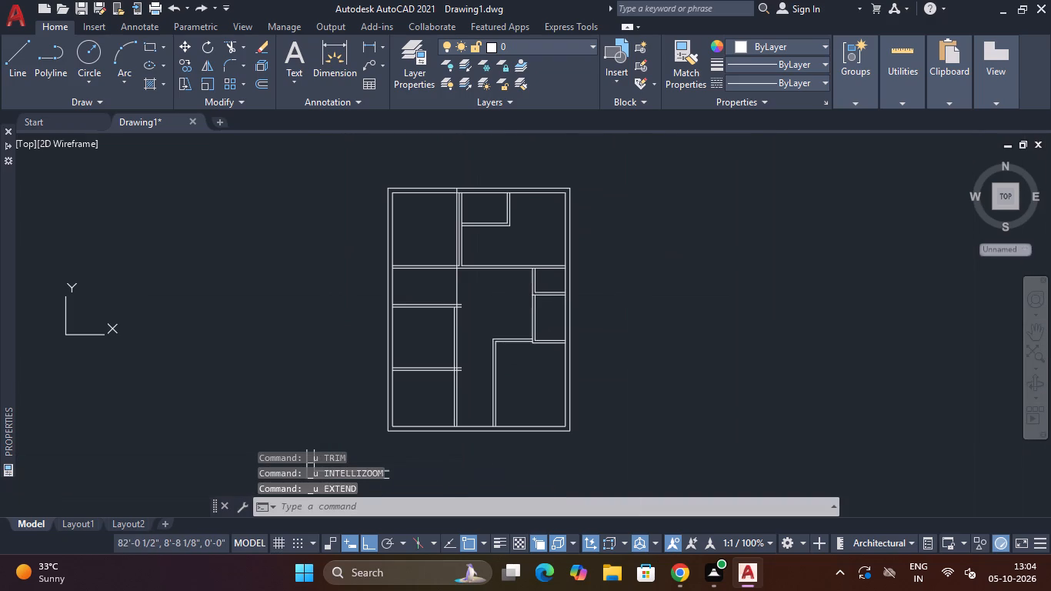
middle_click_drag(436, 304, 489, 261)
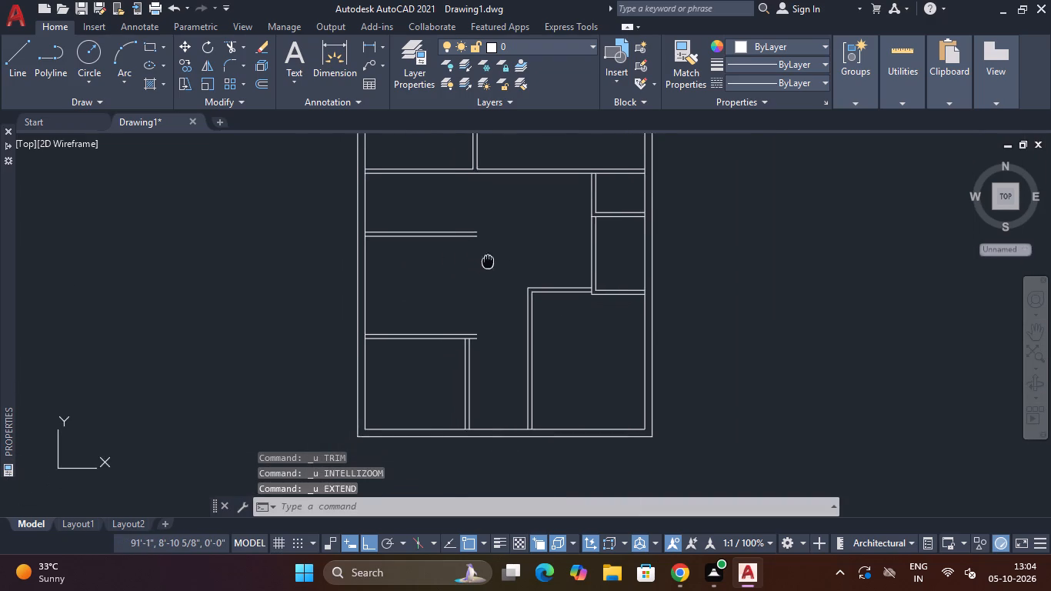
middle_click_drag(489, 261, 492, 259)
key("Escape")
key("Escape")
key("Escape")
key("Escape")
key("Escape")
key("Escape")
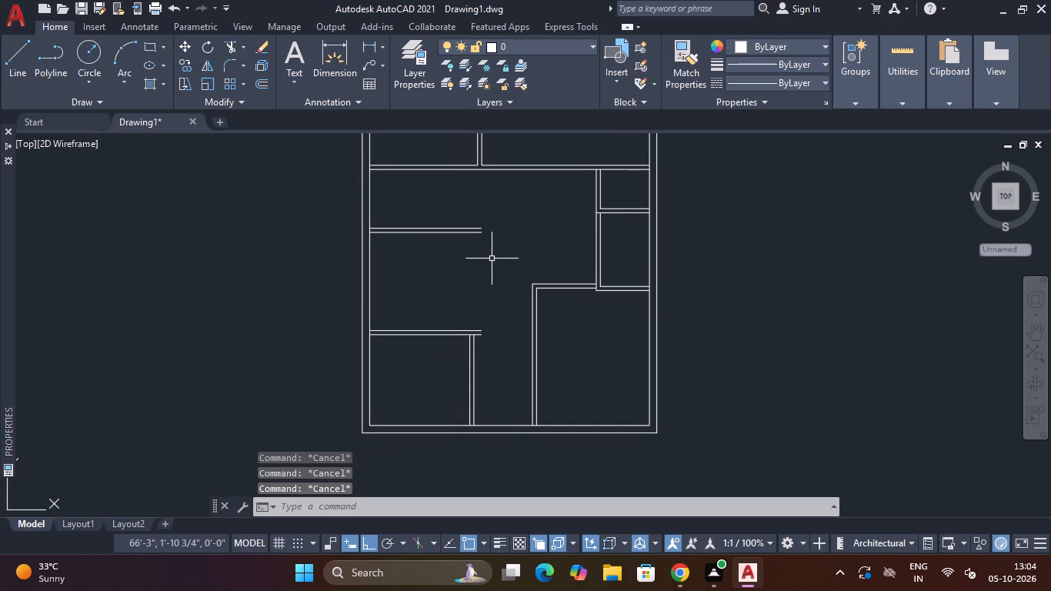
Extend both lines of the lower-left room's side partition up to the top partition of the room above it.
type("EX")
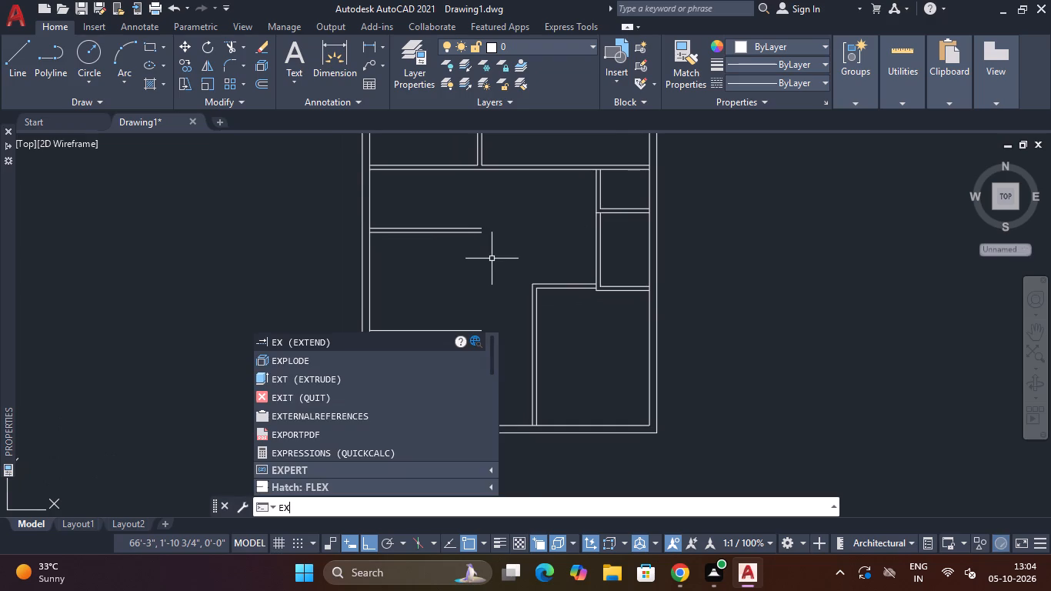
key("Return")
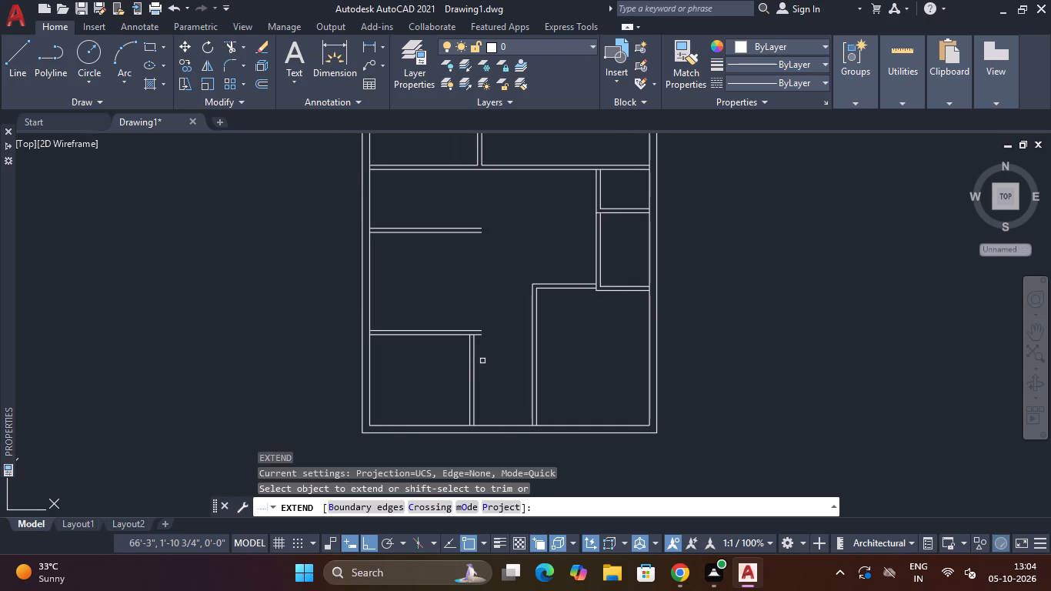
left_click(475, 356)
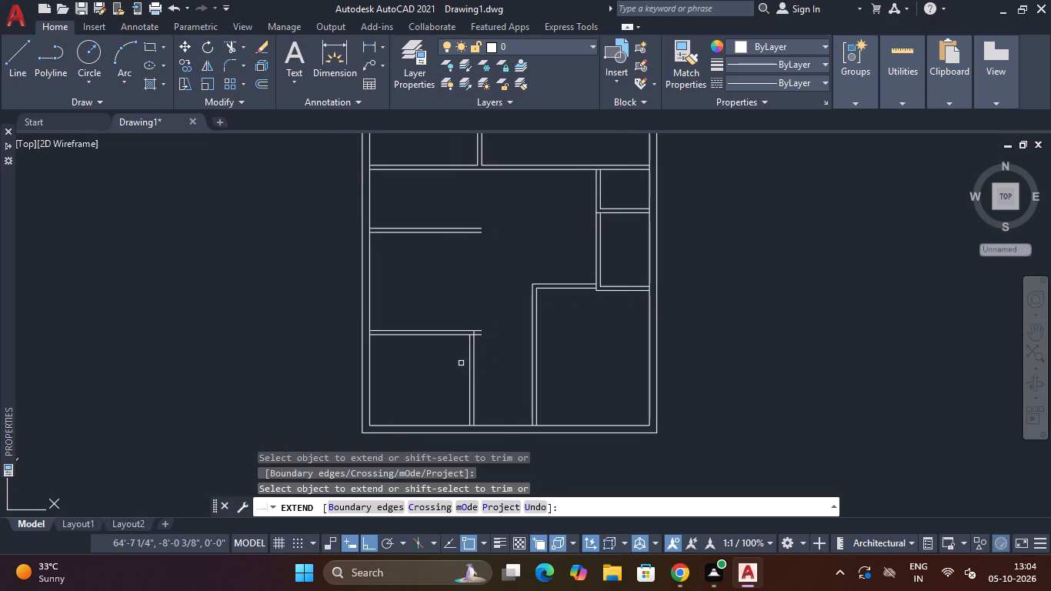
left_click(472, 371)
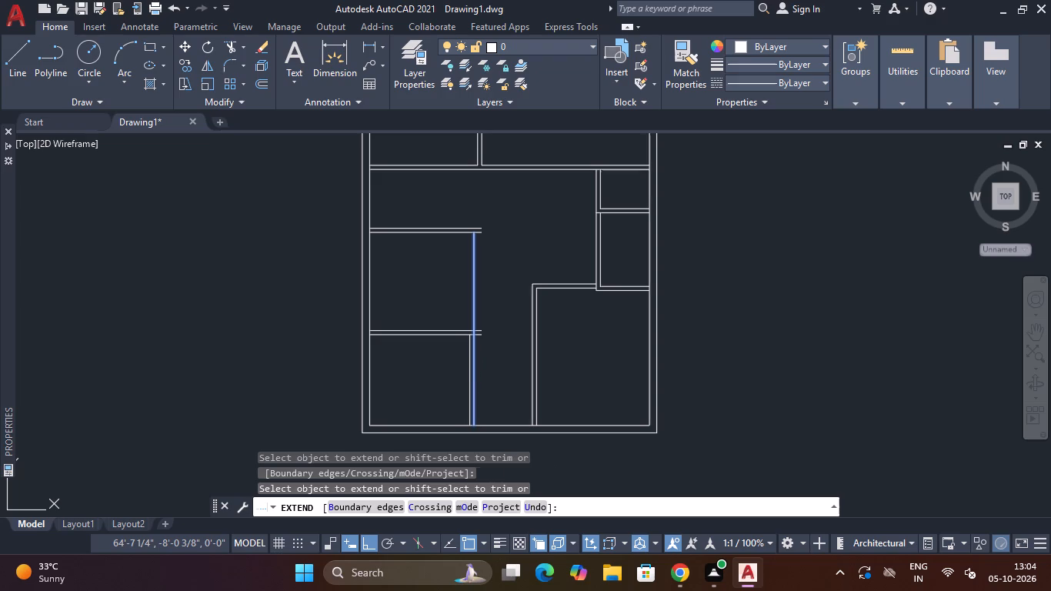
left_click(469, 372)
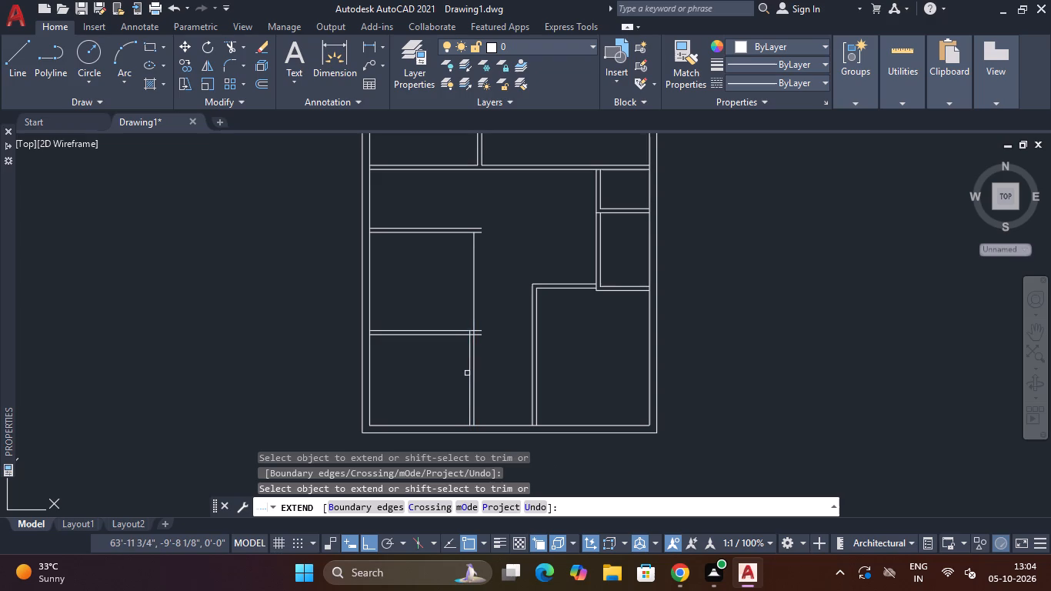
left_click(469, 373)
key("Escape")
key("Escape")
key("Escape")
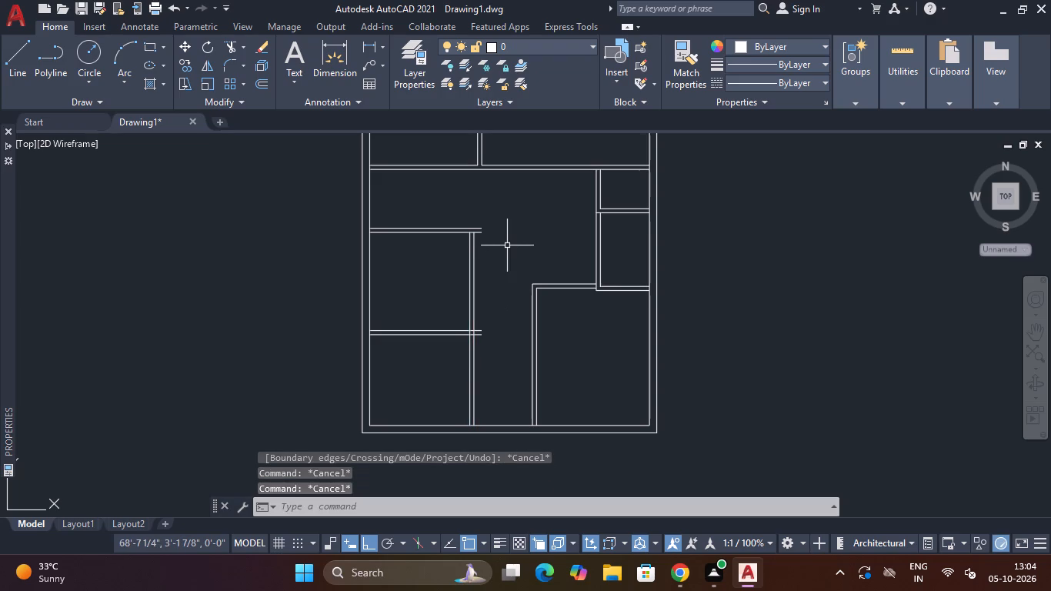
Trim the overhang of the middle-left room's lower top-partition line beyond the side partition's outer line.
type("TR")
key("space")
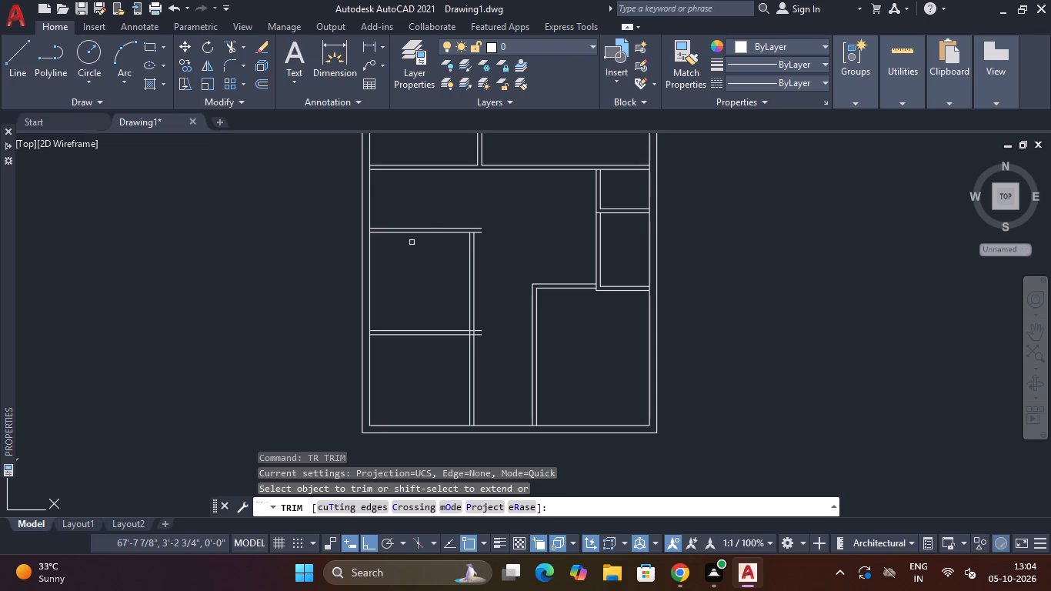
scroll(537, 219, "up", 4)
middle_click_drag(332, 294, 436, 275)
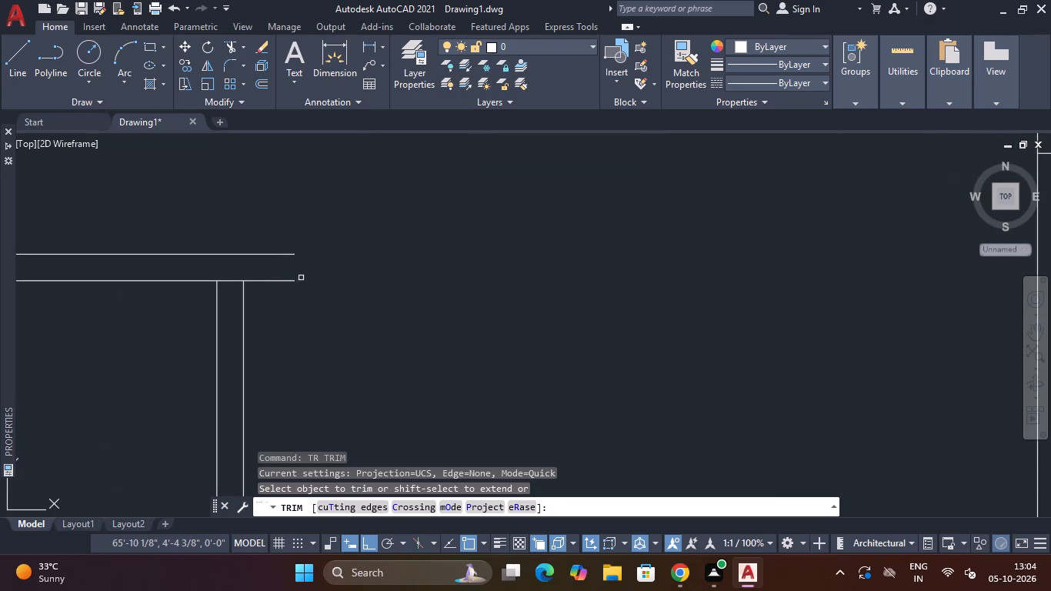
left_click(288, 280)
key("Escape")
Extend the side partition's outer line up to the upper line of the middle-left room's top partition.
type("EX")
key("Return")
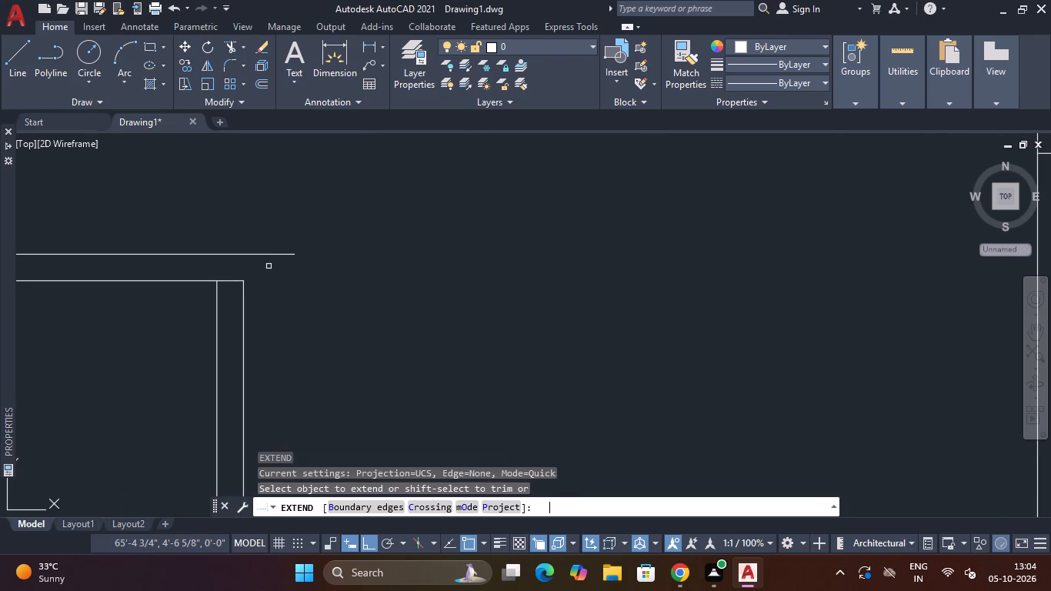
left_click(245, 313)
key("Escape")
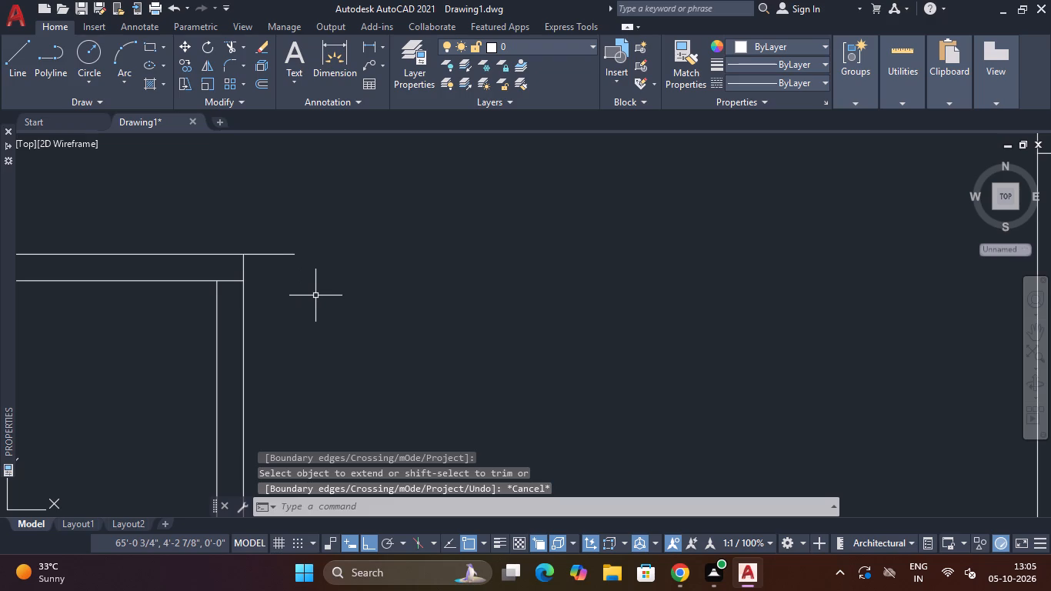
Trim the overhang of the middle-left room's upper top-partition line beyond the side partition's outer line.
type("TR")
key("space")
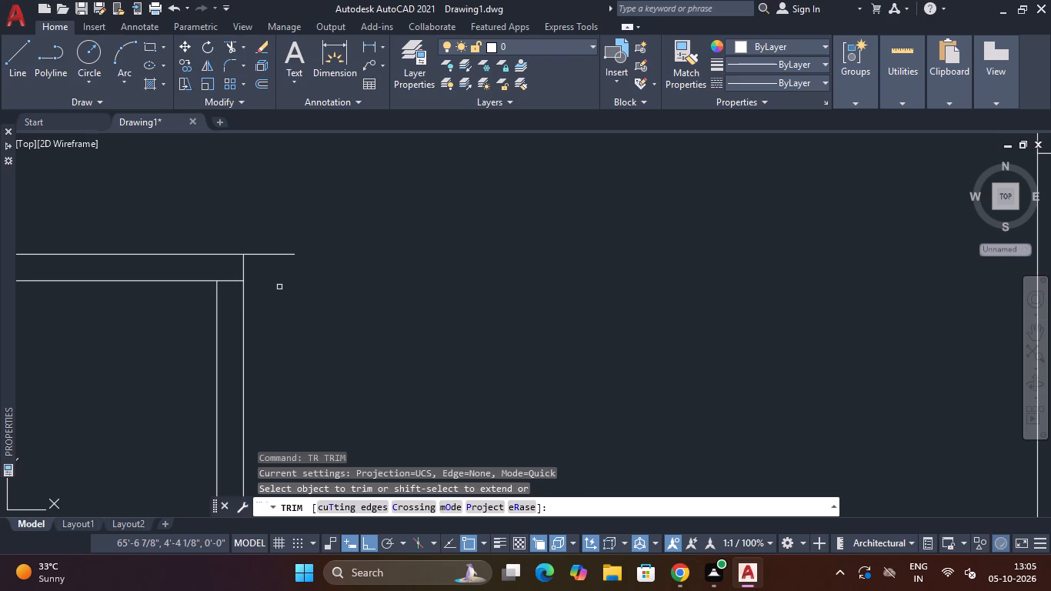
left_click(279, 287)
left_click(279, 245)
key("Escape")
key("Escape")
Trim the top partition's lower line between the two side partition lines at the middle-left room's corner.
type("TR")
key("space")
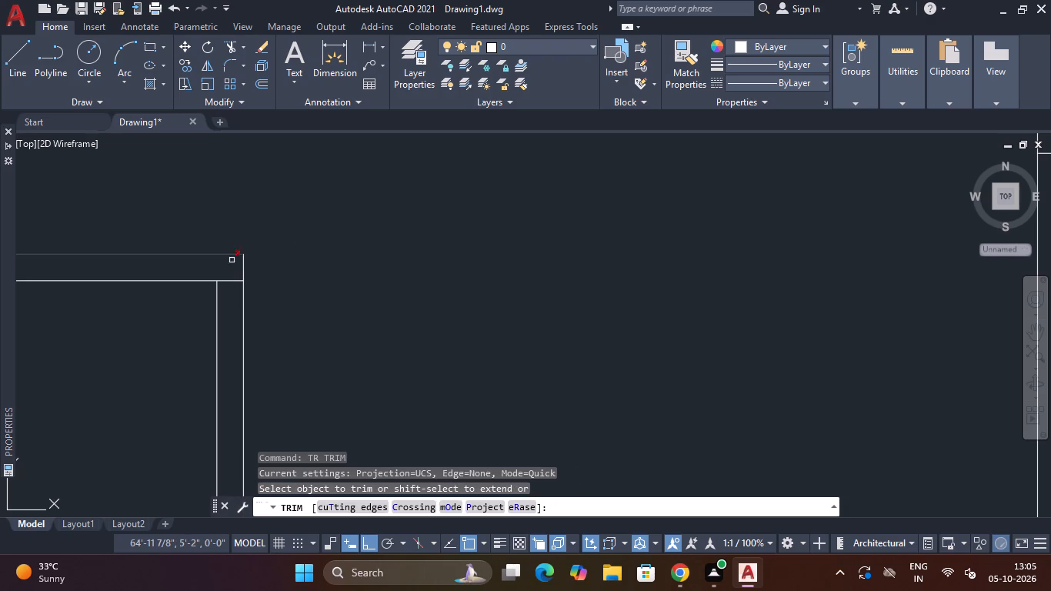
left_click(228, 273)
left_click(228, 288)
Trim both overhanging ends of the partition between the two left rooms beyond the side partition's outer line.
scroll(275, 210, "down", 4)
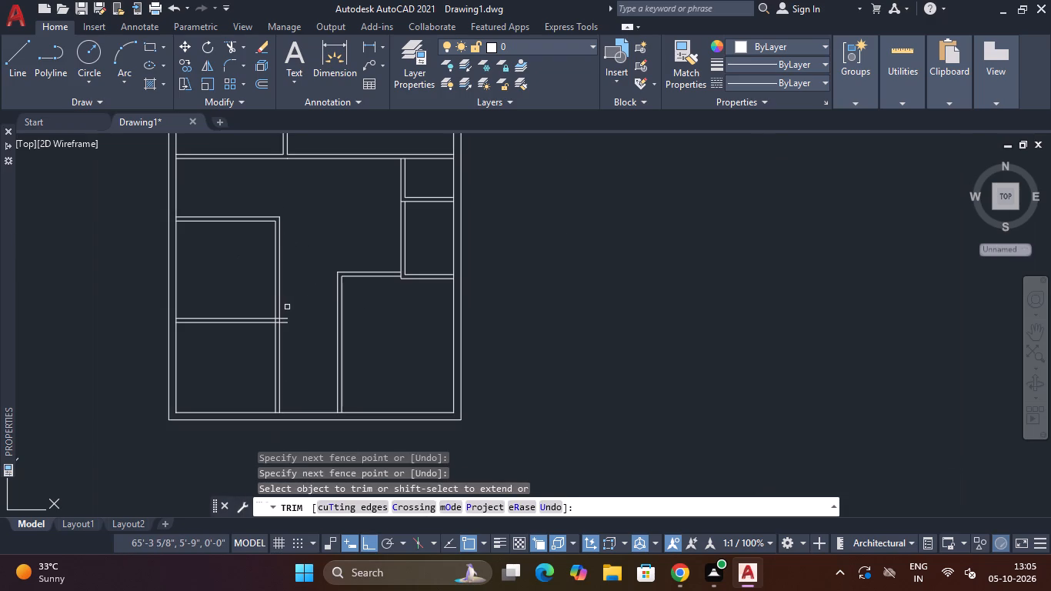
scroll(286, 336, "up", 3)
left_click(289, 259)
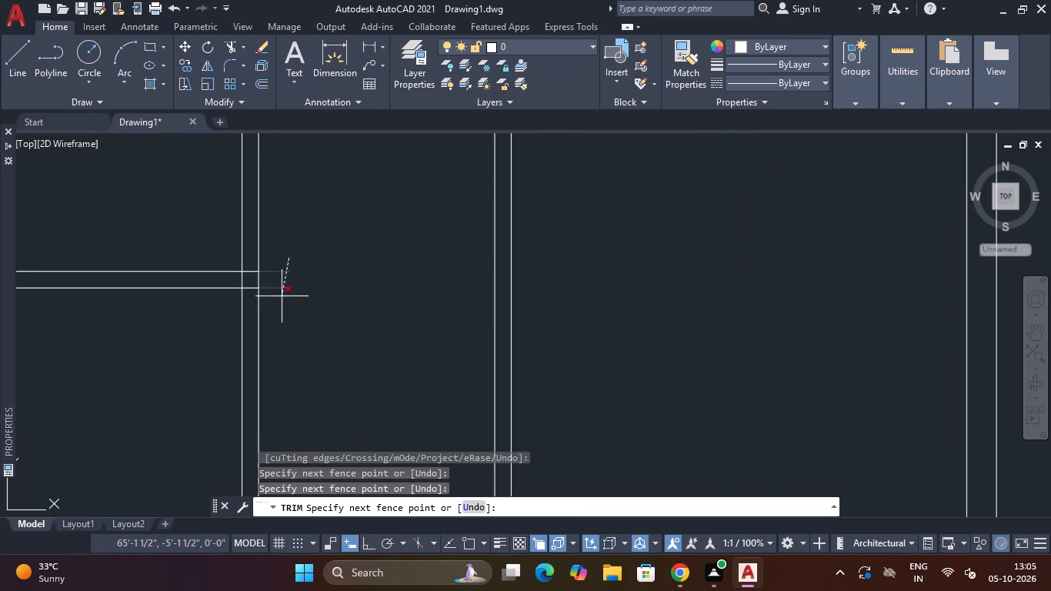
left_click(282, 296)
Clear the T-junction between the two left rooms by trimming the dividing wall's lines inside the side partition and the inner line between them.
scroll(247, 259, "up", 3)
left_click_drag(246, 261, 247, 277)
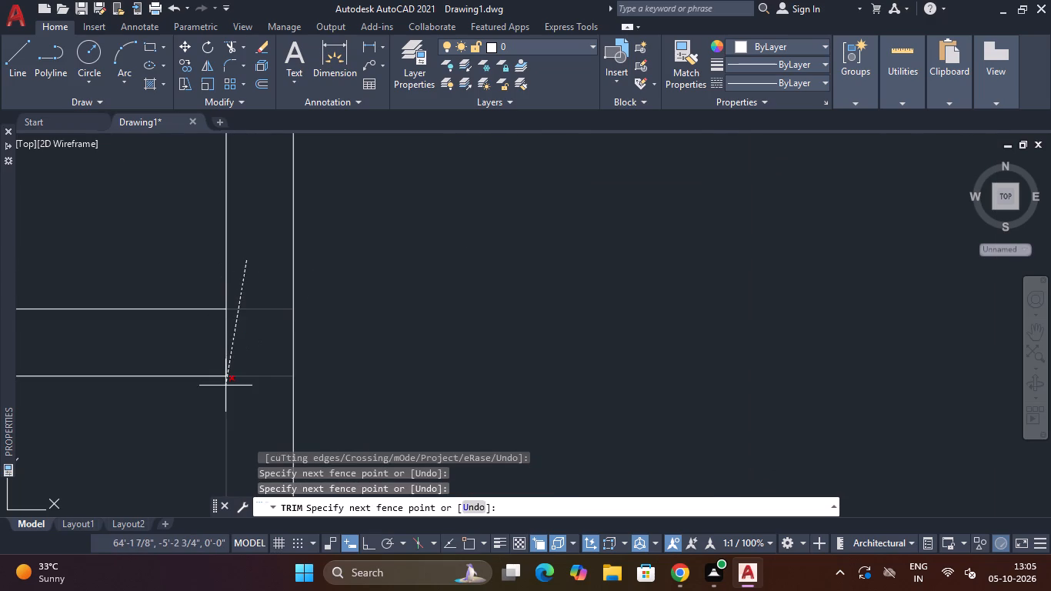
left_click(239, 392)
left_click(249, 358)
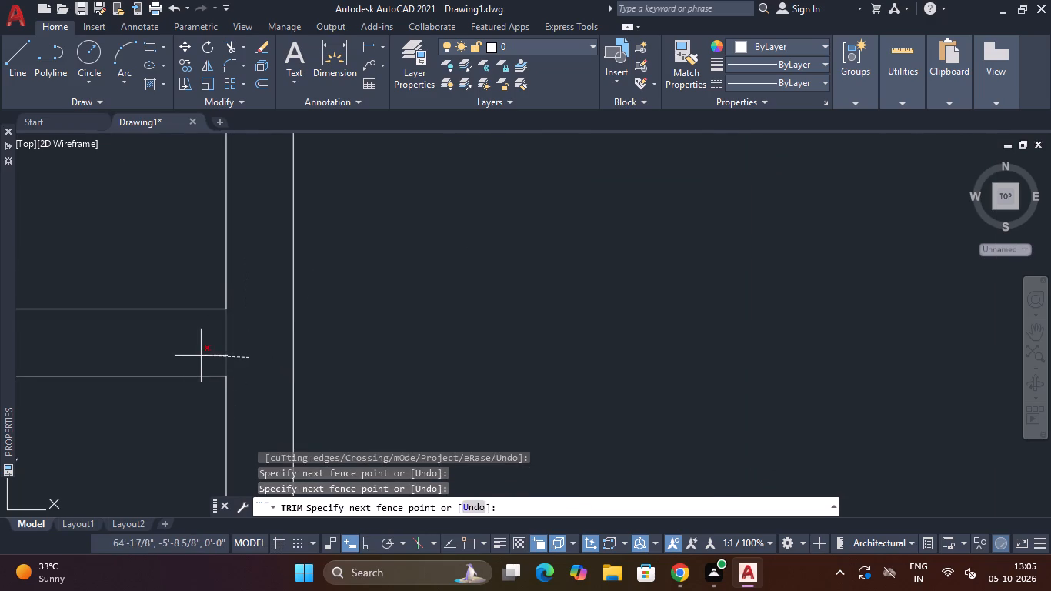
left_click(197, 357)
scroll(265, 300, "down", 6)
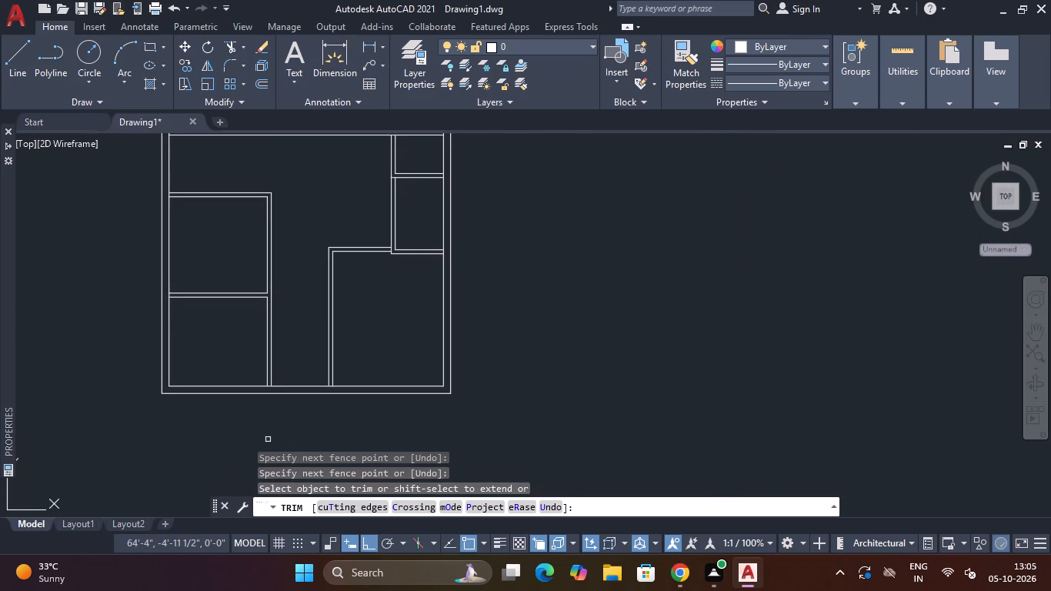
Trim the bottom outer wall's inner line between the lines of both vertical partitions that meet it.
scroll(271, 406, "up", 4)
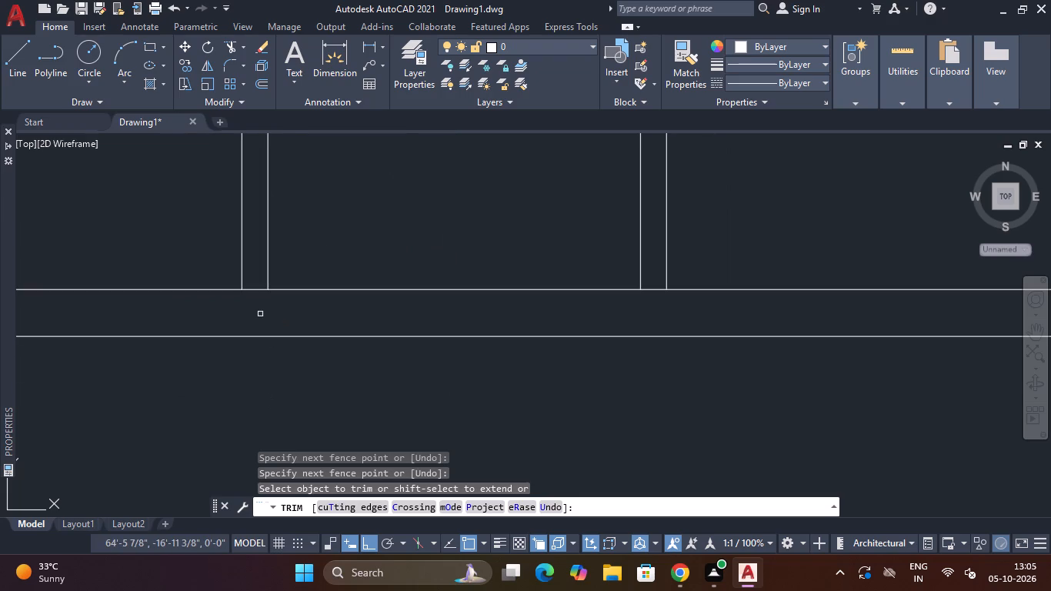
left_click(260, 314)
left_click(251, 276)
scroll(322, 235, "down", 3)
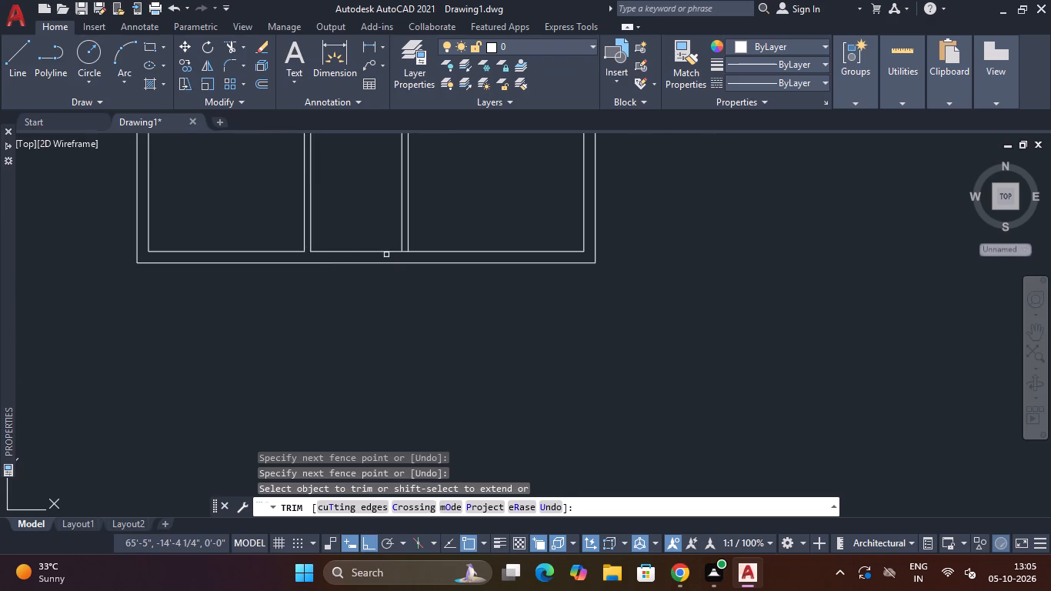
scroll(386, 255, "up", 3)
left_click(454, 252)
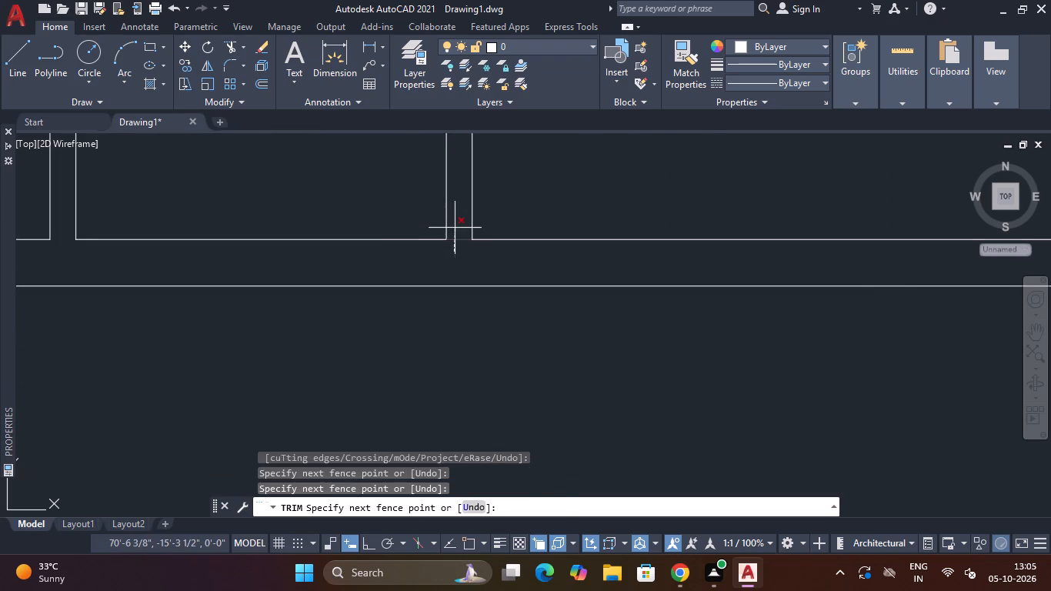
left_click(455, 228)
Trim the small right rooms' side partition line where the bottom-right room's top partition meets it.
scroll(448, 223, "down", 4)
middle_click_drag(406, 192, 361, 392)
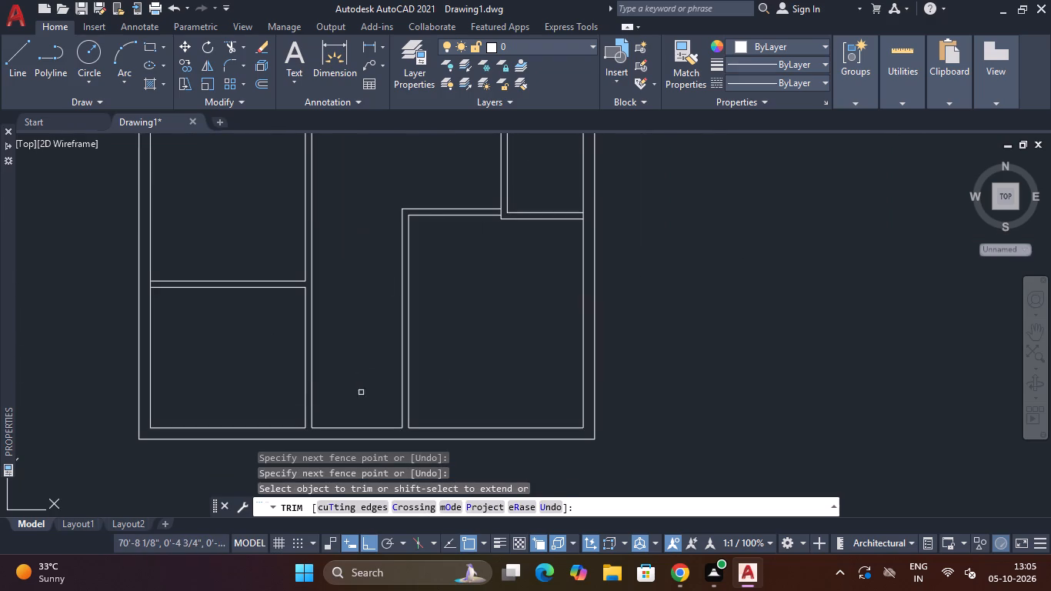
scroll(508, 208, "up", 5)
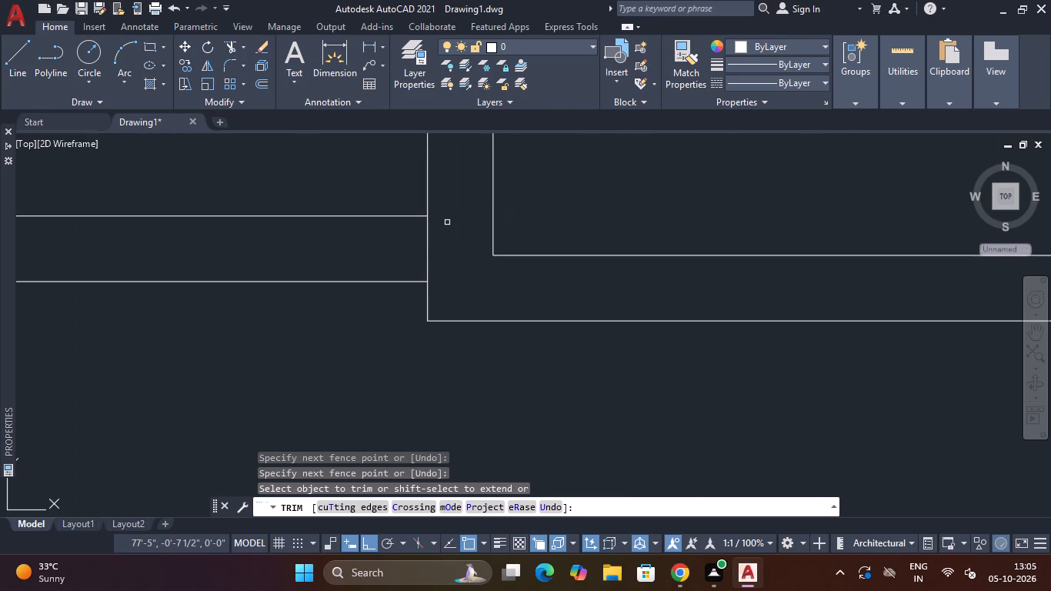
left_click(447, 230)
left_click(408, 252)
Trim the right outer wall's inner line where the lower small room's bottom partition meets it.
scroll(409, 252, "down", 7)
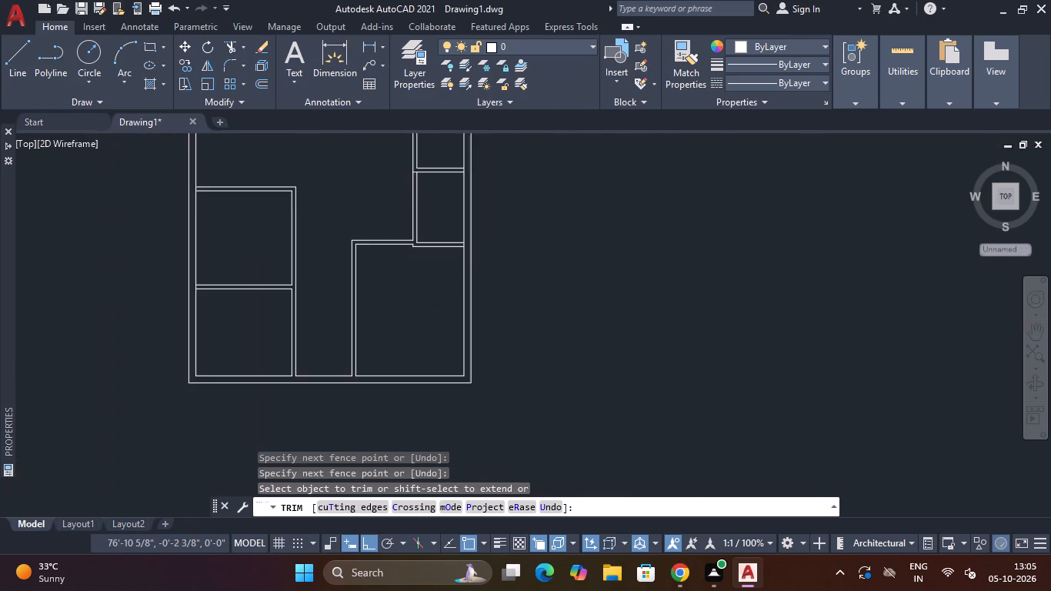
scroll(434, 259, "up", 4)
middle_click_drag(461, 228, 441, 309)
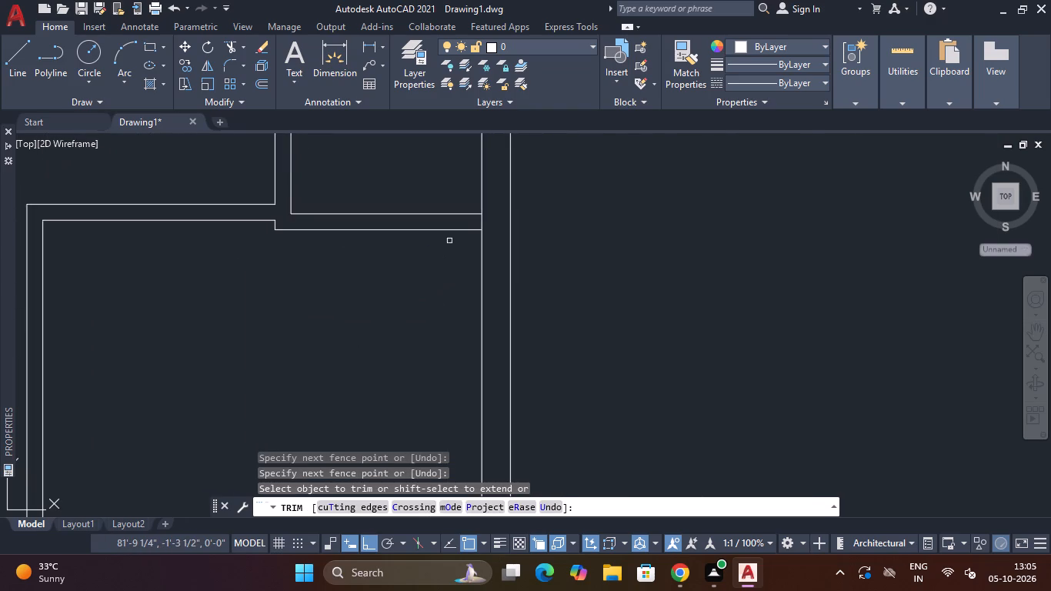
scroll(473, 218, "up", 4)
left_click_drag(543, 217, 535, 220)
left_click(517, 232)
Trim the lower line of the partition between the two small right rooms inside their side partition.
scroll(517, 232, "down", 3)
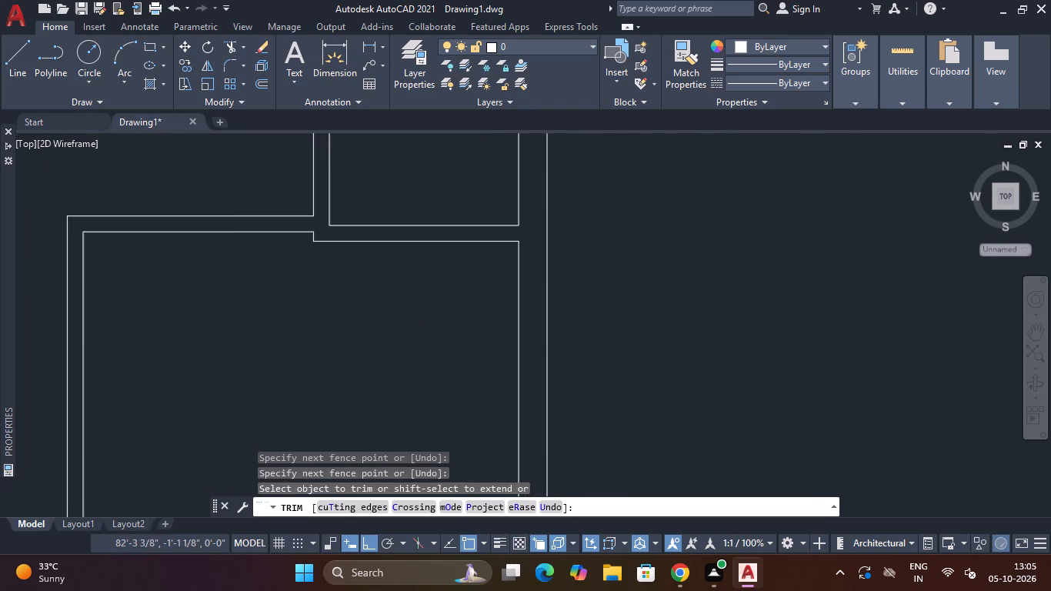
scroll(517, 232, "down", 7)
middle_click_drag(470, 212, 462, 243)
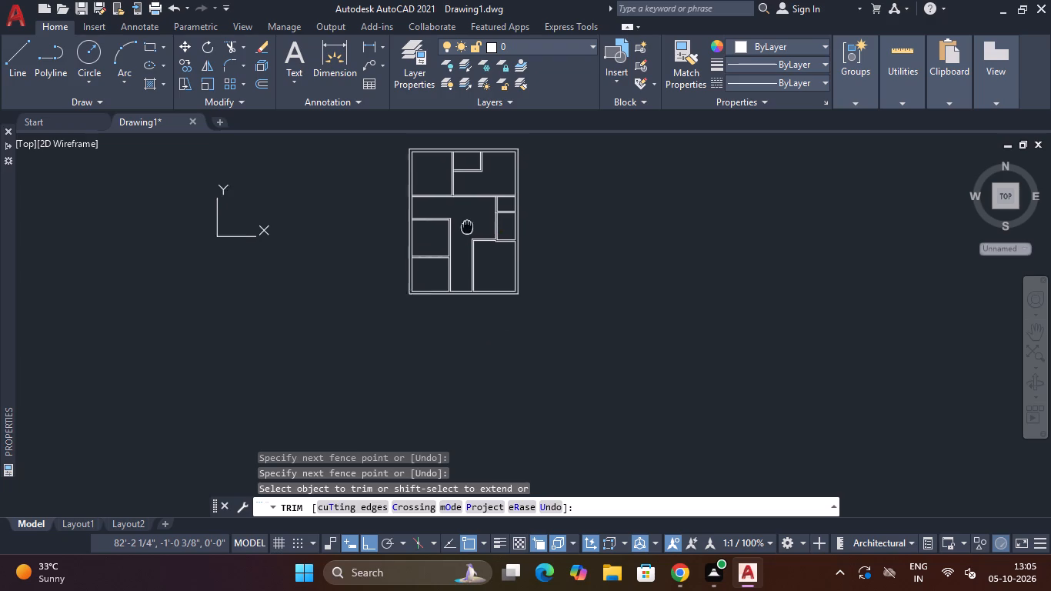
middle_click_drag(462, 243, 453, 266)
scroll(490, 261, "up", 7)
middle_click_drag(372, 286, 467, 316)
scroll(468, 316, "down", 4)
scroll(410, 277, "up", 3)
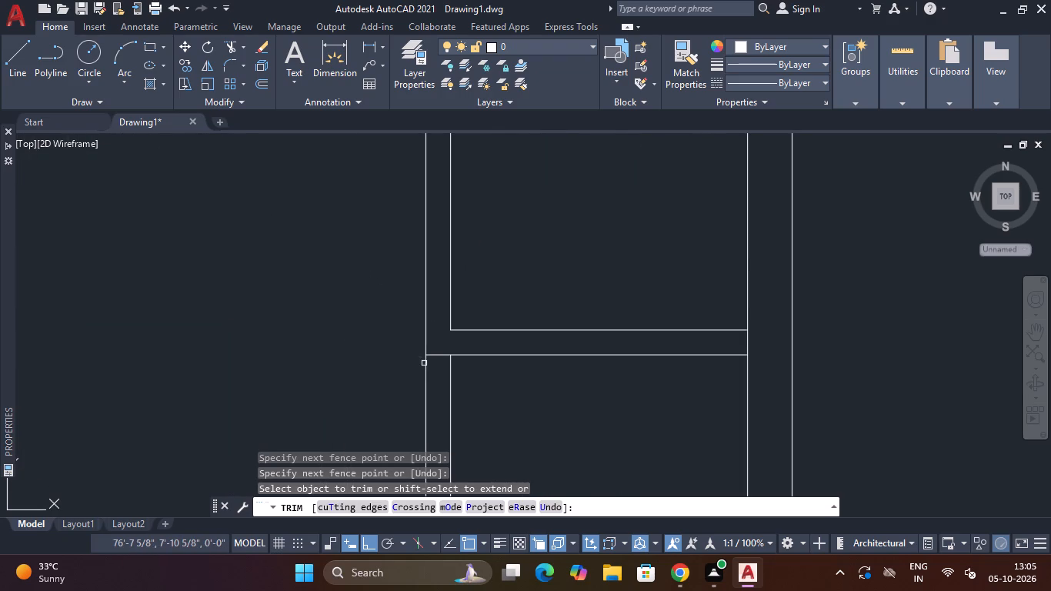
left_click(432, 364)
left_click(432, 346)
Trim the right outer wall's inner line at the partition between the small rooms and at the long horizontal partition above them.
scroll(456, 346, "down", 5)
scroll(512, 340, "up", 2)
scroll(552, 405, "up", 1)
middle_click_drag(552, 405, 547, 402)
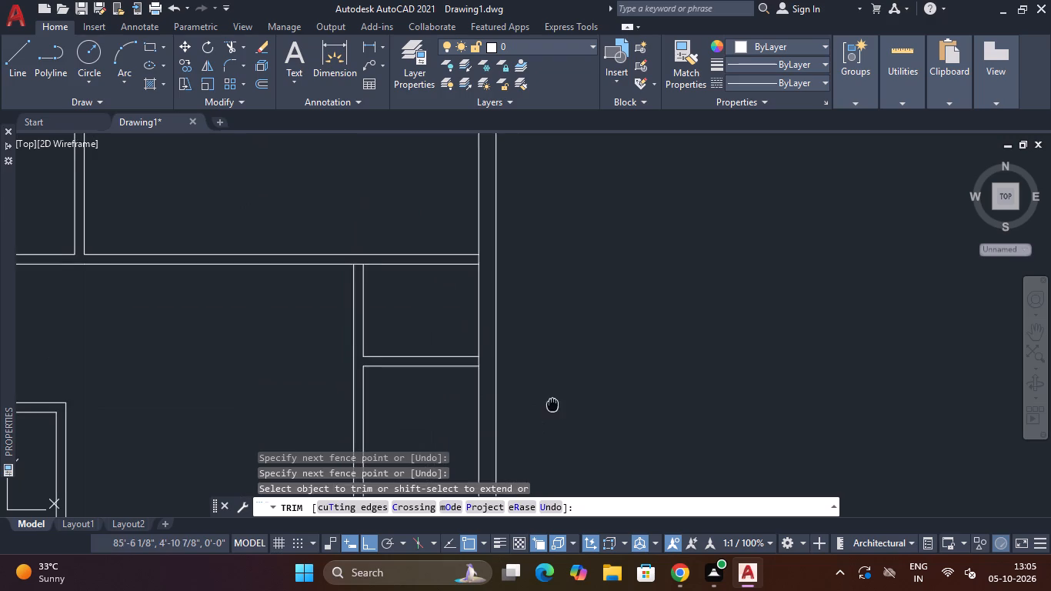
middle_click_drag(547, 402, 539, 375)
scroll(459, 321, "up", 3)
left_click(509, 362)
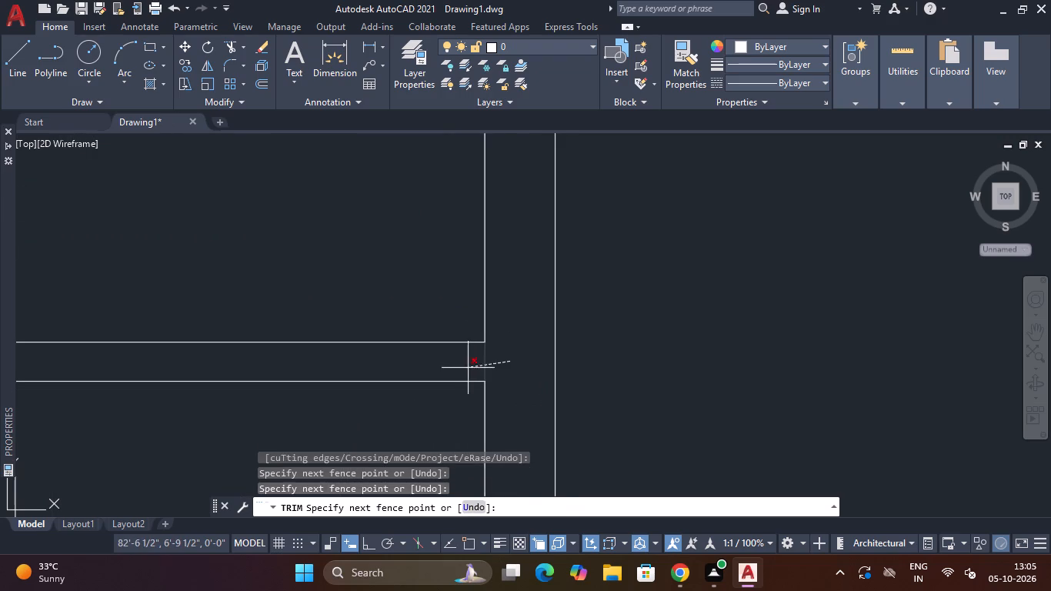
left_click(468, 368)
scroll(516, 322, "down", 4)
scroll(509, 256, "up", 4)
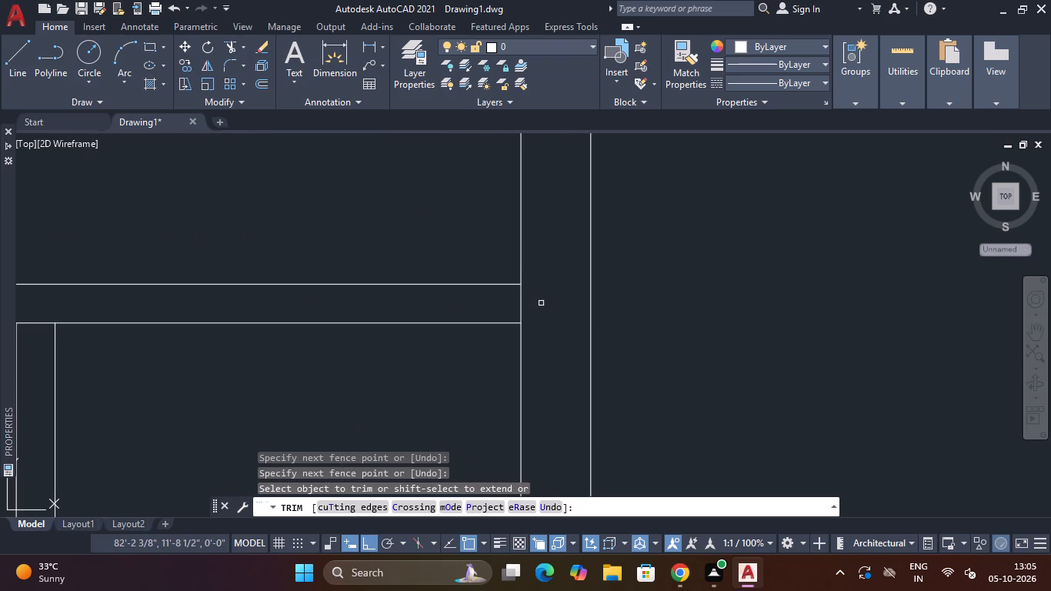
left_click(541, 303)
left_click(498, 303)
Trim the long horizontal partition's lower line between the two lines of the small right rooms' side partition.
scroll(498, 303, "down", 4)
scroll(420, 304, "up", 4)
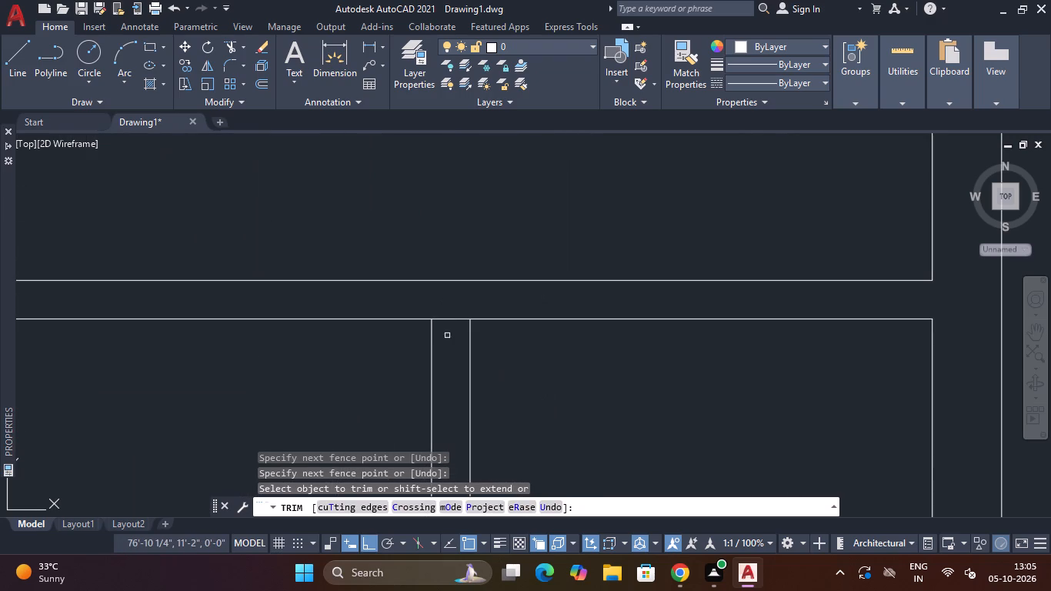
left_click(447, 339)
left_click(447, 313)
Trim the top outer wall's inner line at both vertical partitions bounding the small top room.
scroll(447, 313, "down", 5)
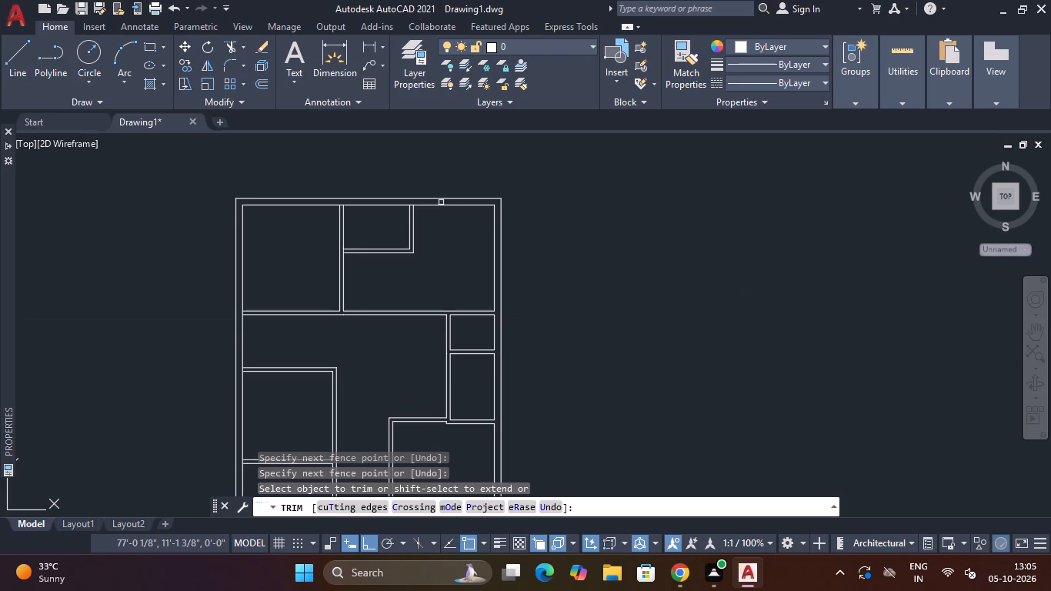
scroll(412, 199, "up", 3)
left_click(407, 214)
left_click(406, 229)
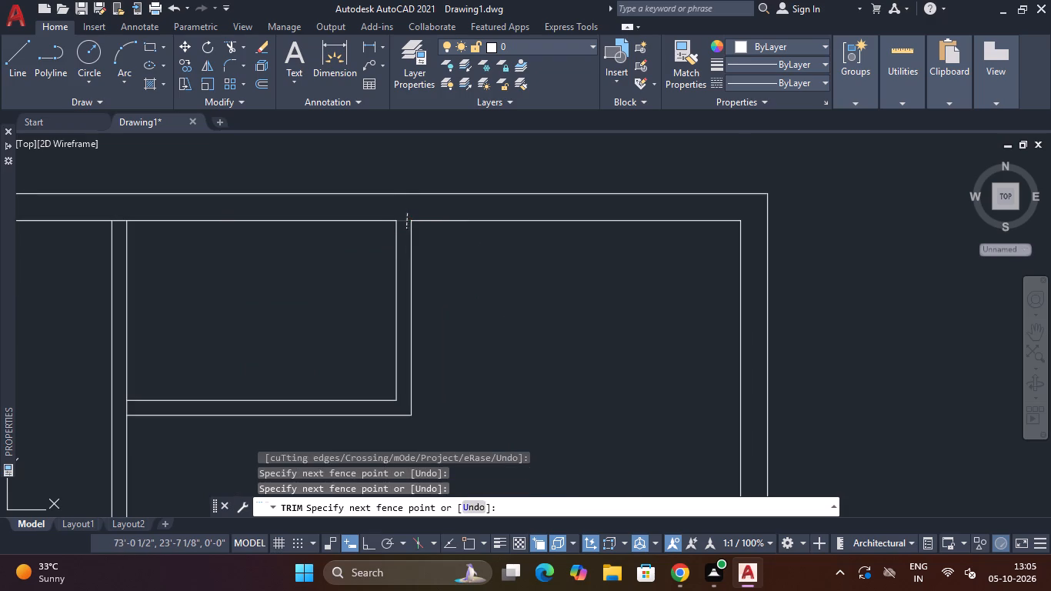
scroll(404, 249, "down", 2)
scroll(292, 249, "up", 3)
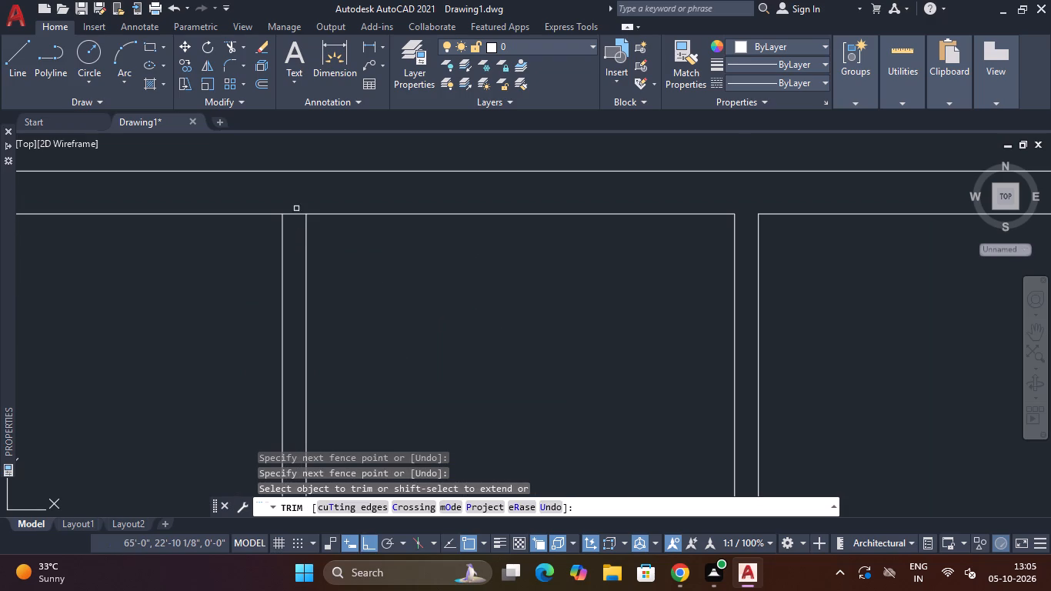
left_click(289, 203)
left_click(287, 222)
Trim the right line of the partition between the top rooms where the small top room's bottom partition meets it.
scroll(292, 227, "down", 4)
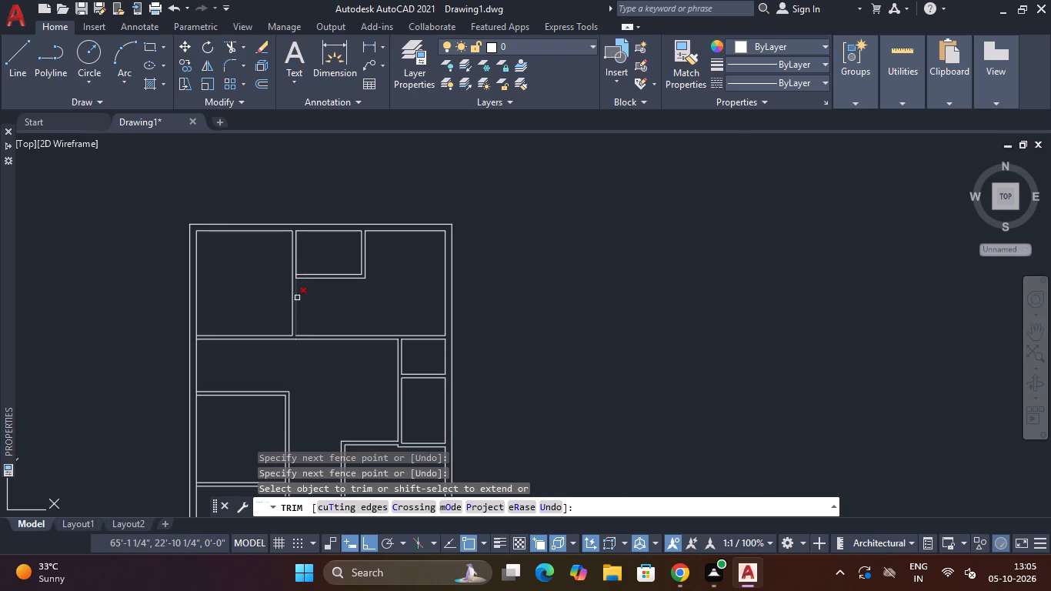
scroll(299, 283, "up", 5)
left_click(279, 220)
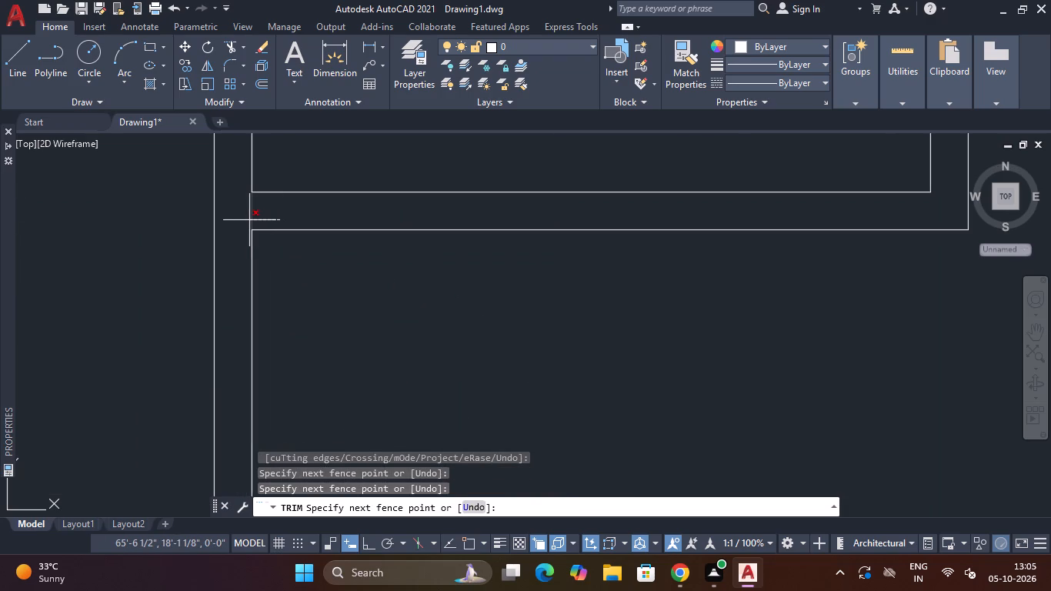
left_click(248, 220)
Trim the left outer wall's inner line at the long horizontal partition and at the middle-left room's top partition.
scroll(248, 222, "down", 4)
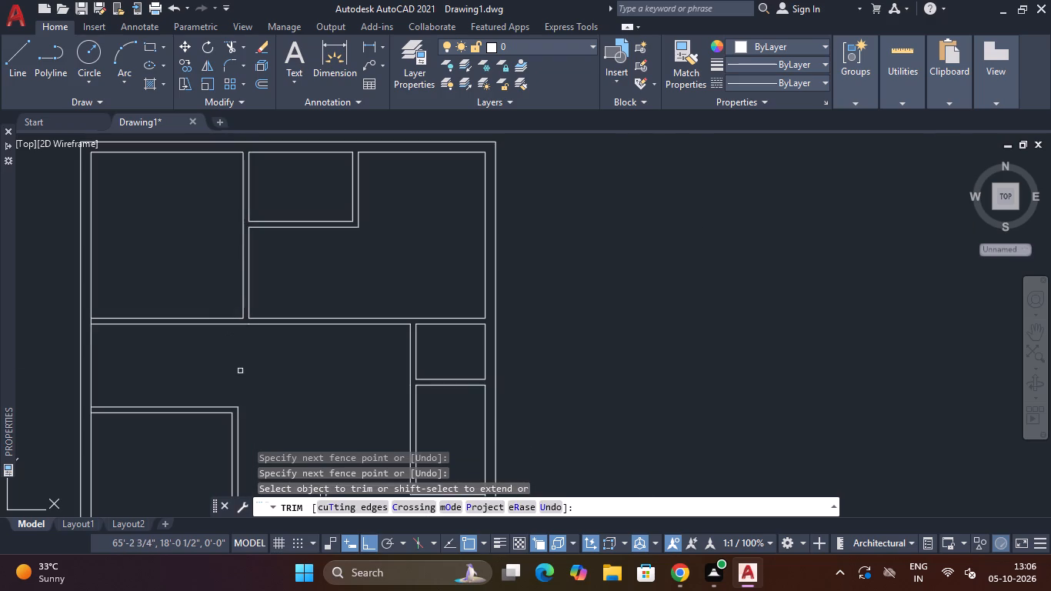
scroll(251, 310, "up", 4)
scroll(255, 305, "down", 4)
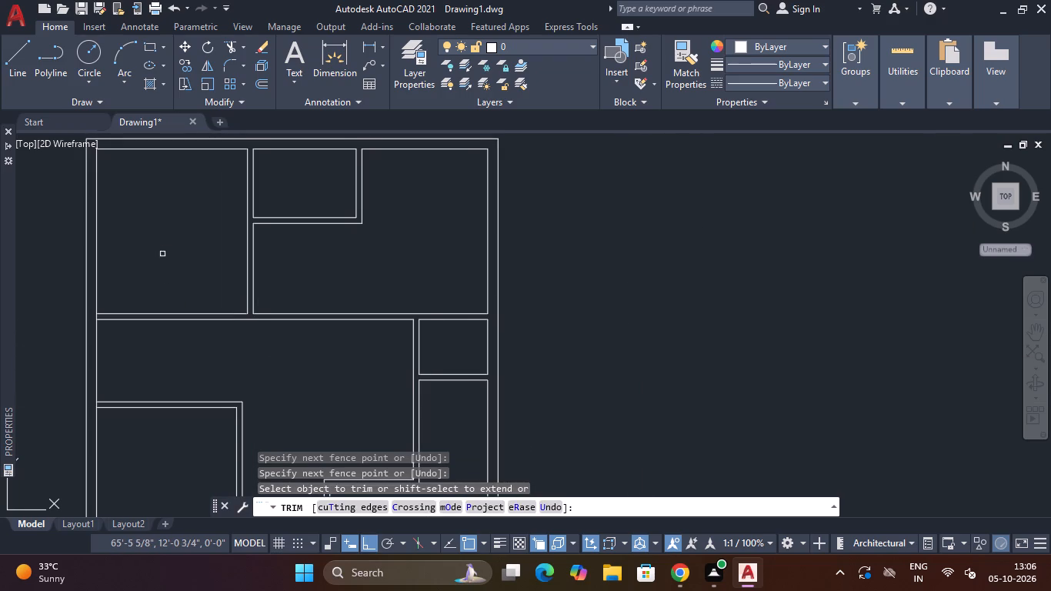
middle_click_drag(162, 254, 287, 226)
scroll(219, 289, "up", 3)
left_click(219, 287)
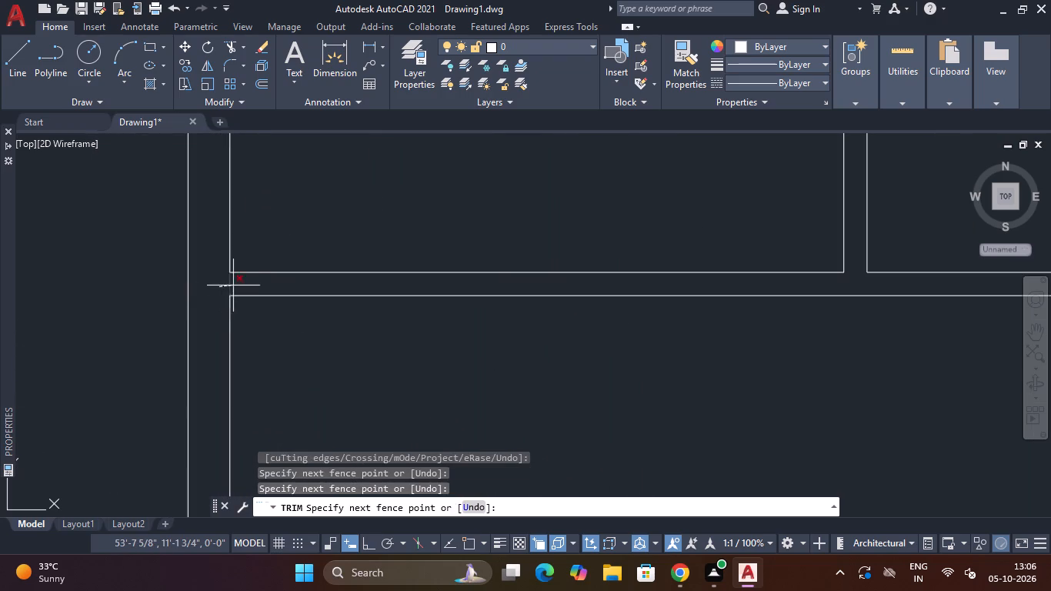
left_click(233, 285)
scroll(235, 285, "down", 4)
scroll(237, 342, "up", 4)
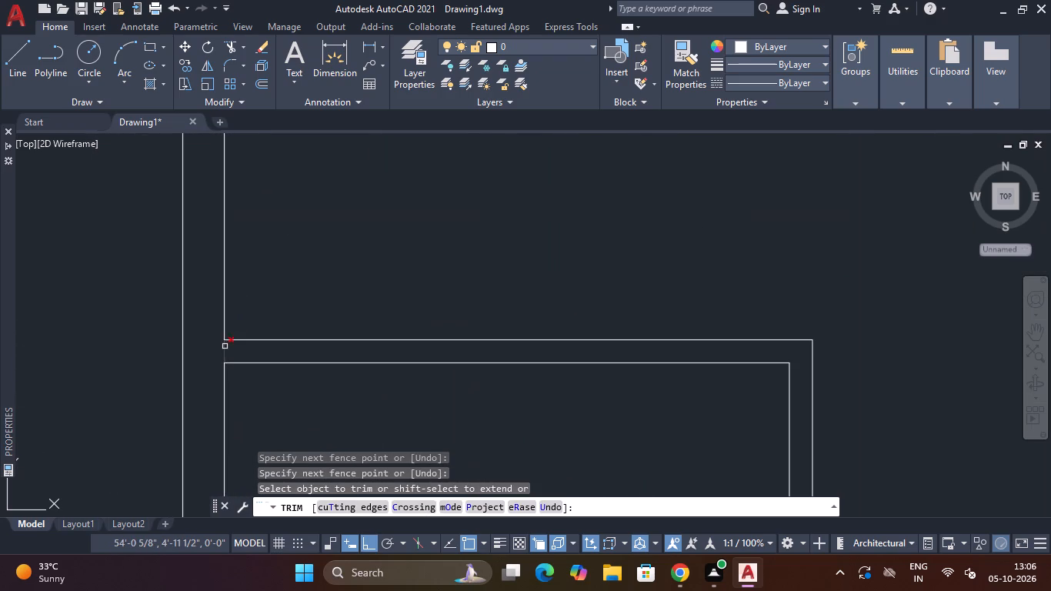
left_click(228, 352)
left_click(223, 352)
Trim the left outer wall's inner line where the partition between the two lower left rooms meets it.
scroll(223, 349, "down", 4)
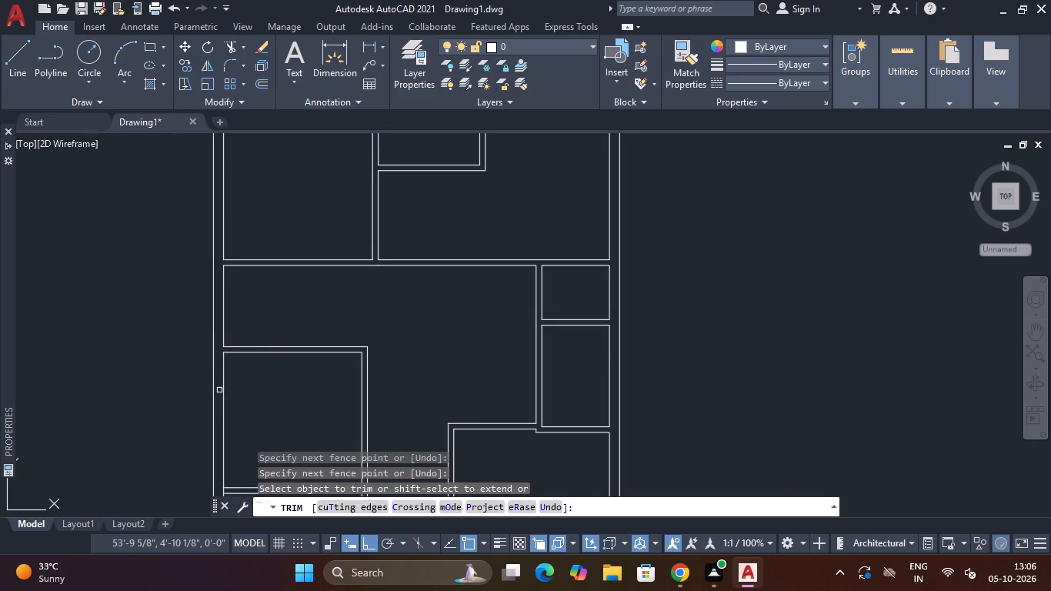
middle_click_drag(272, 417, 365, 291)
scroll(336, 354, "up", 3)
middle_click_drag(337, 352, 400, 219)
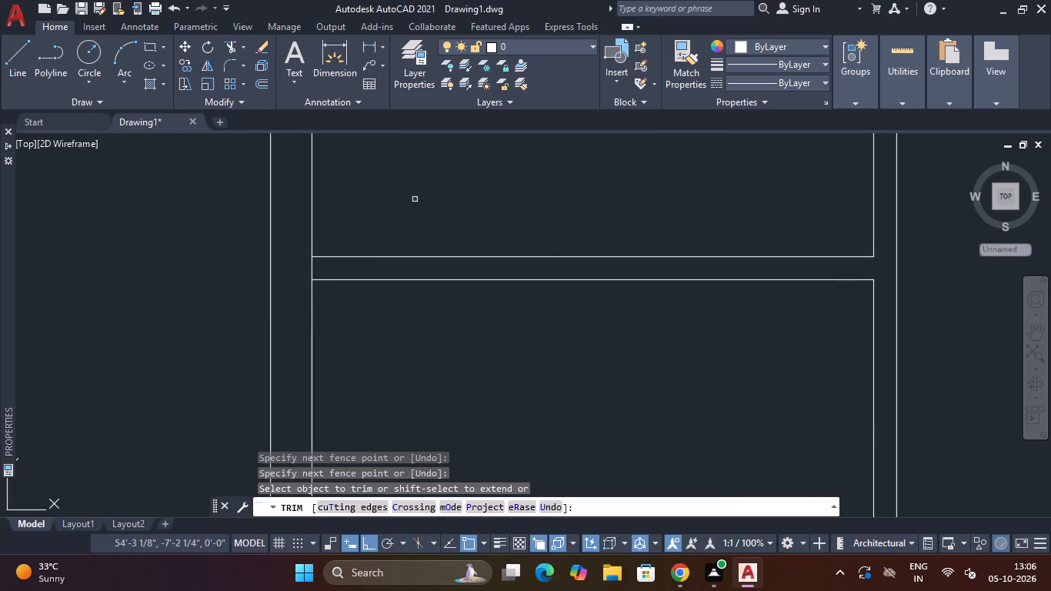
left_click(332, 271)
left_click(300, 274)
Inspect the whole floor plan for wall junctions that still need trimming.
scroll(334, 266, "down", 3)
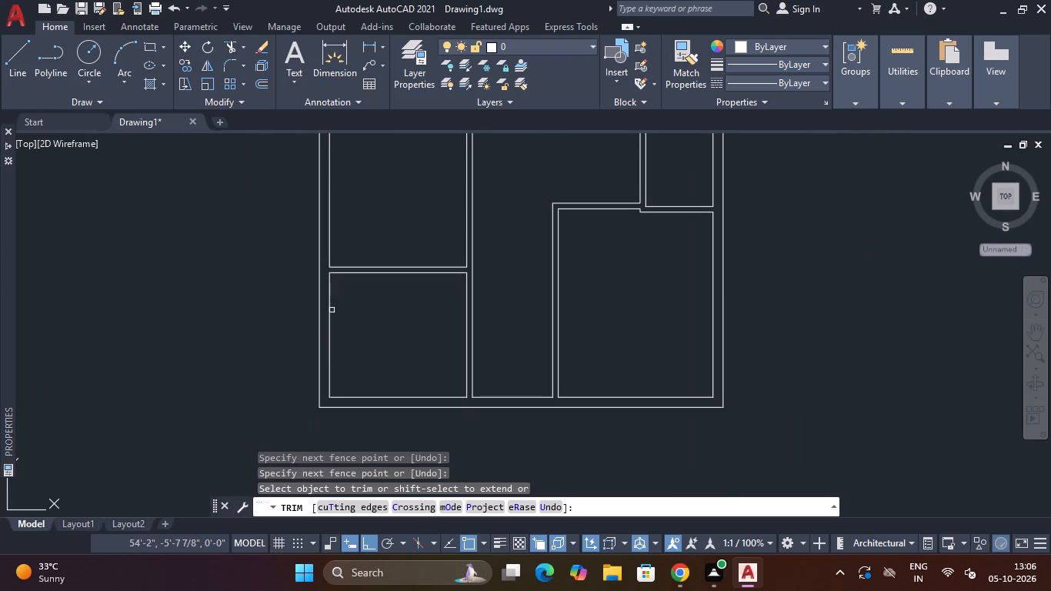
middle_click_drag(345, 349, 346, 428)
scroll(375, 323, "down", 3)
middle_click_drag(375, 322, 352, 388)
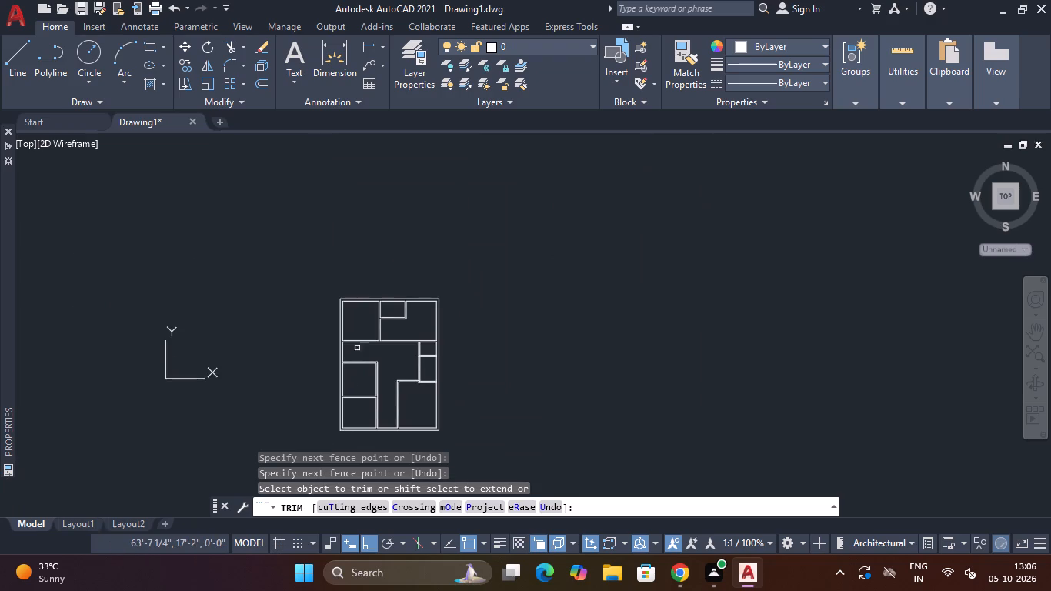
scroll(388, 315, "up", 5)
scroll(393, 292, "down", 4)
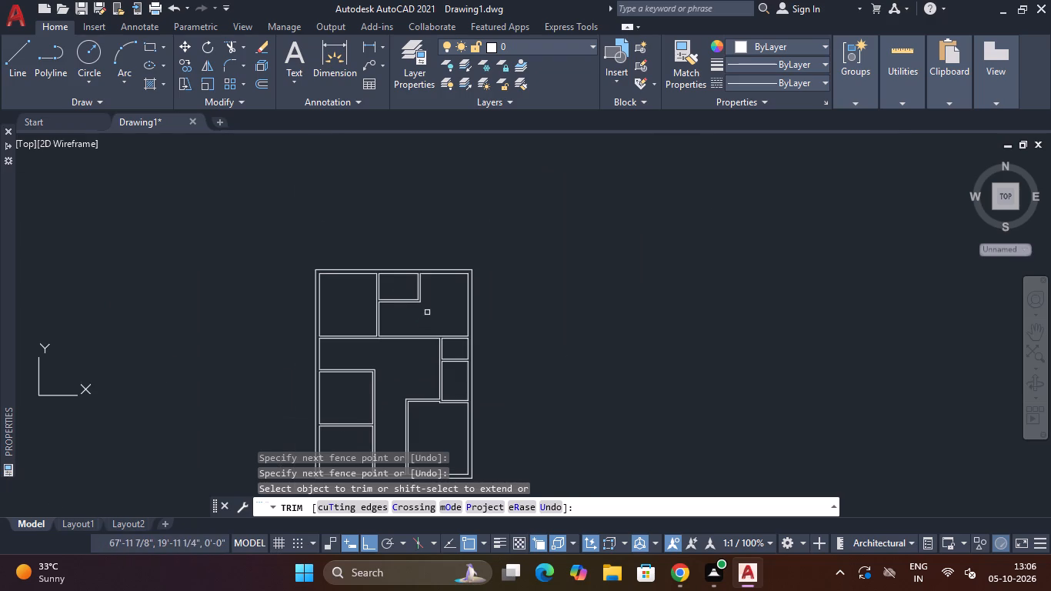
scroll(429, 309, "up", 2)
middle_click_drag(430, 309, 442, 258)
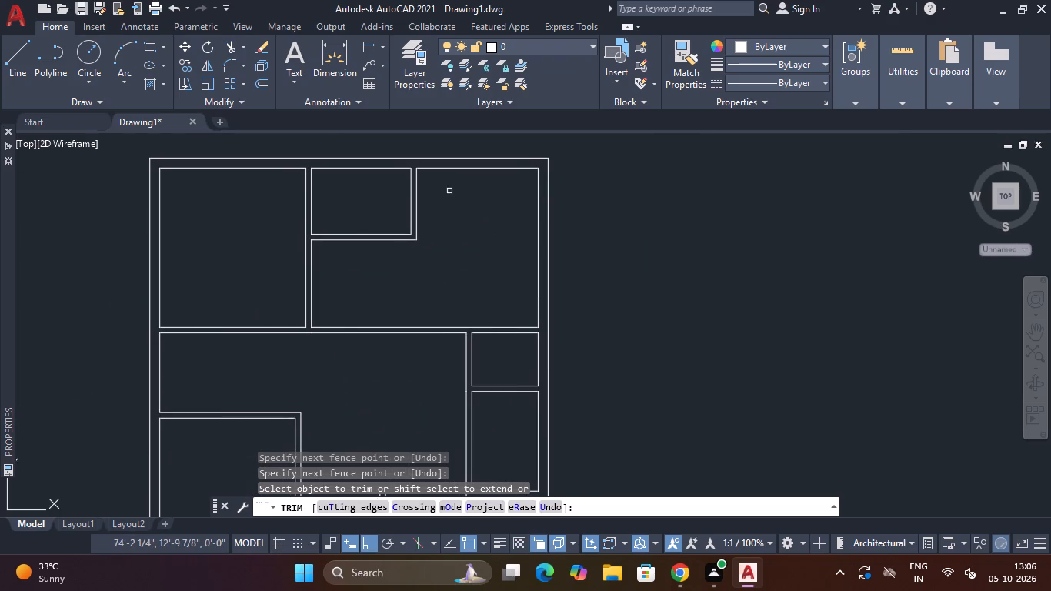
scroll(429, 275, "down", 4)
scroll(520, 364, "up", 2)
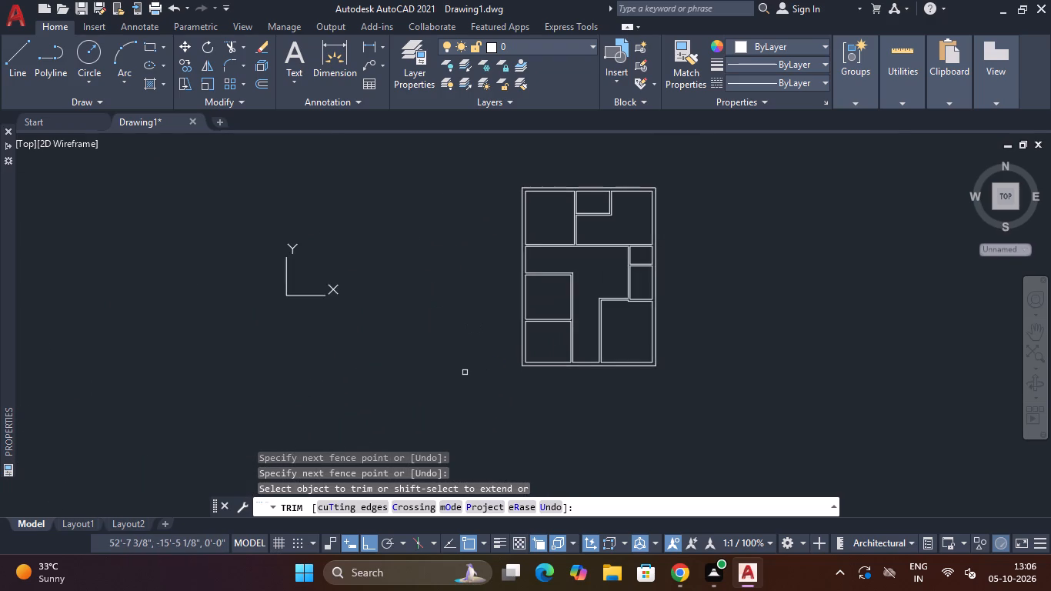
middle_click_drag(462, 372, 272, 336)
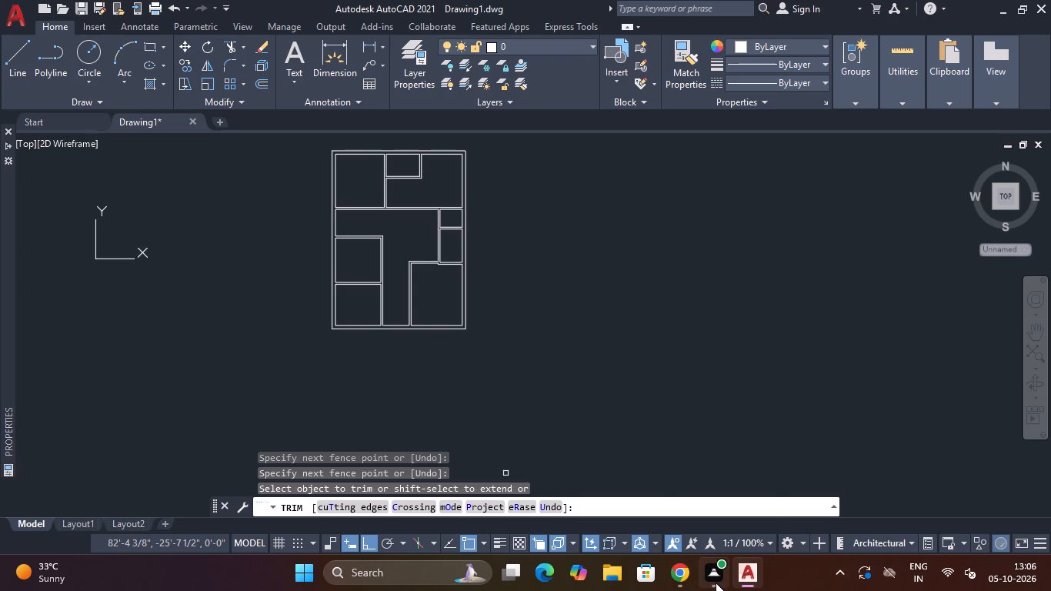
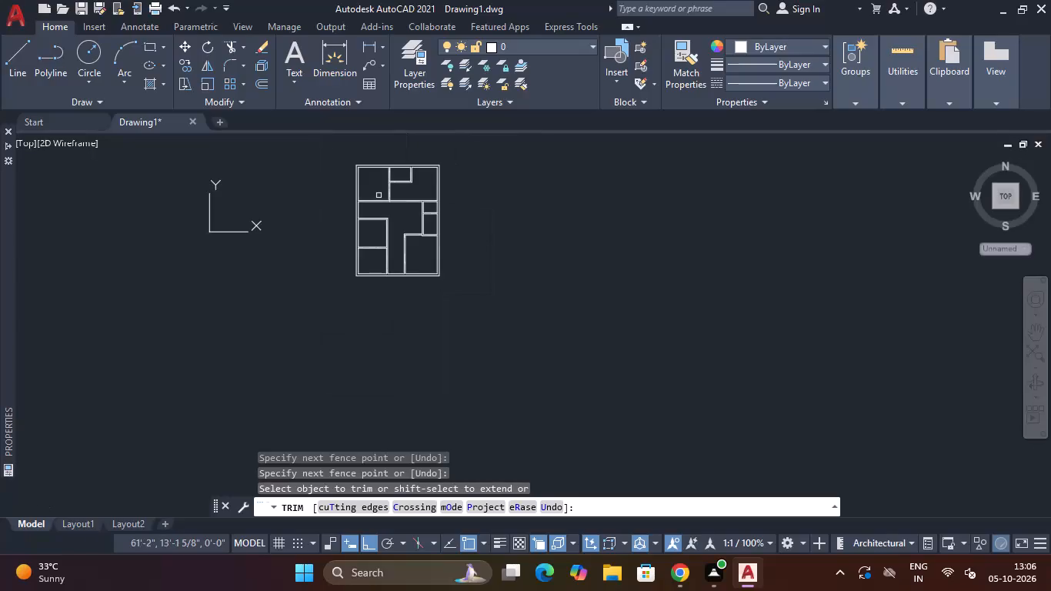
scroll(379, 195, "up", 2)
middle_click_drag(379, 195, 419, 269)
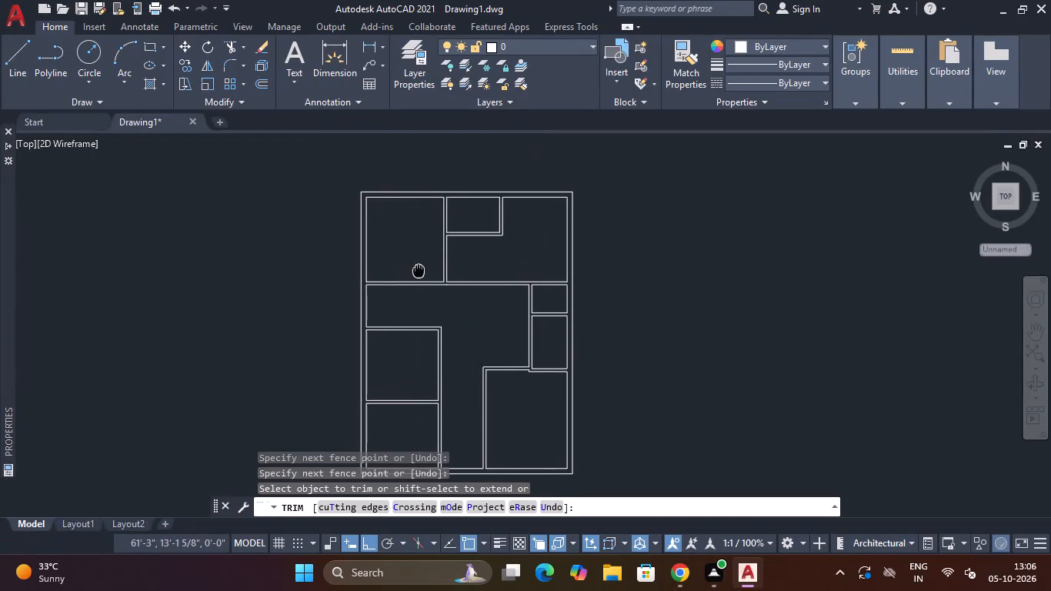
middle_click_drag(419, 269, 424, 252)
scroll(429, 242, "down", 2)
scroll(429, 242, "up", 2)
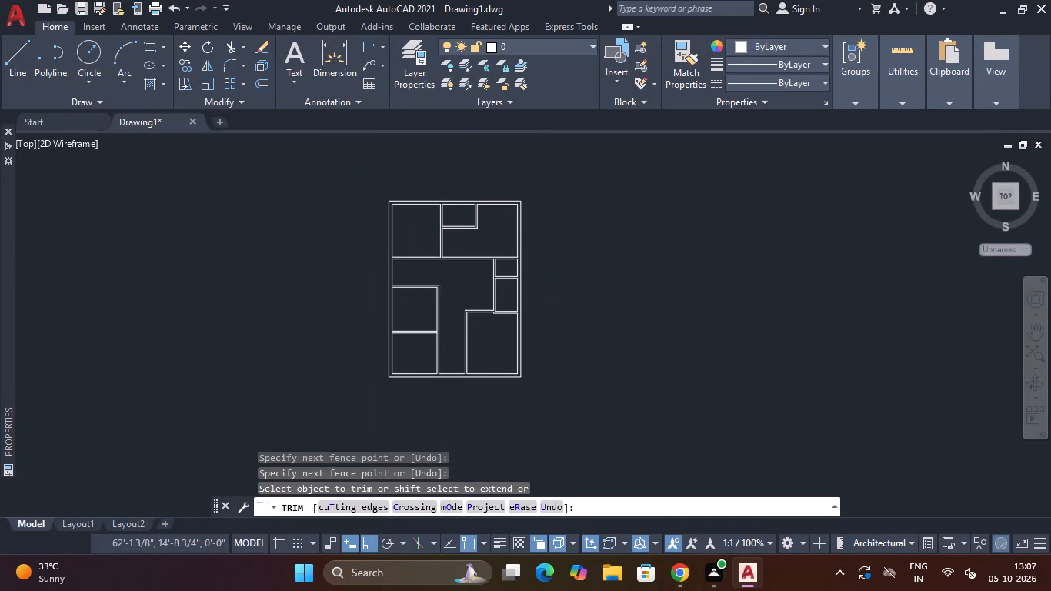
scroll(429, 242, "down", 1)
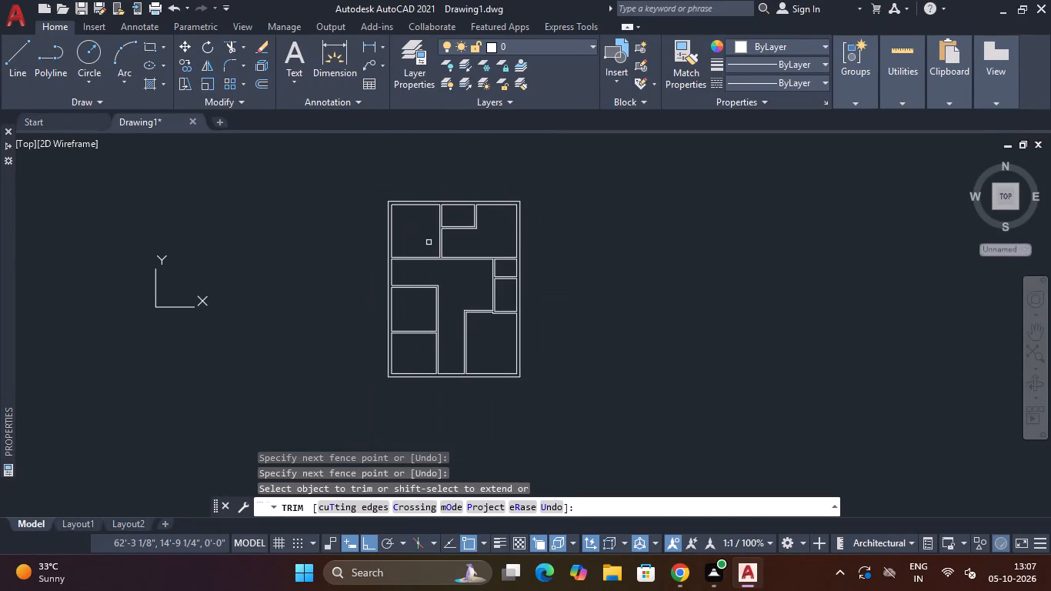
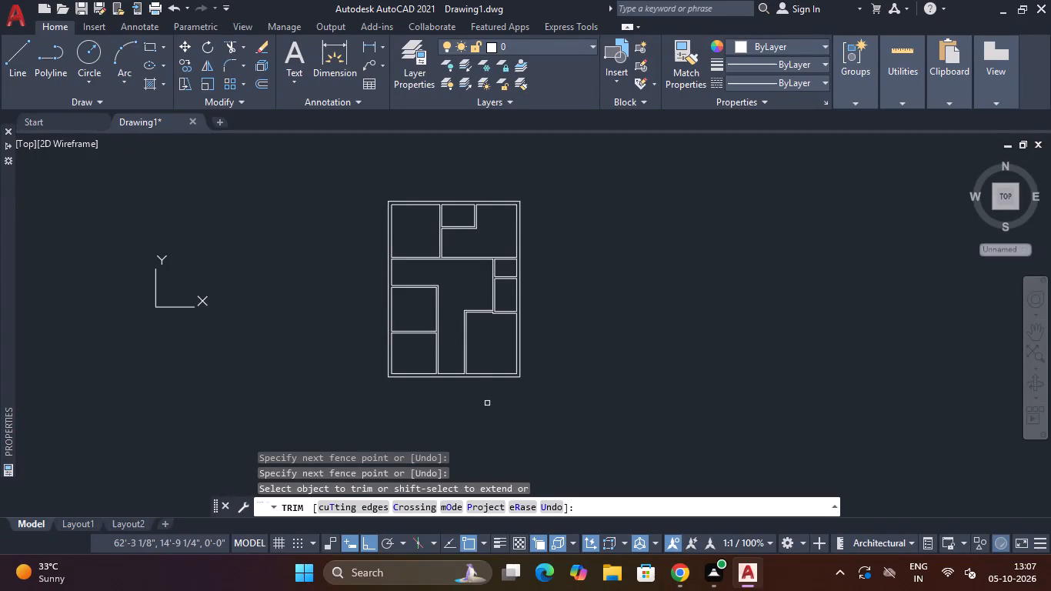
Inspect the wall junctions and room layout across the whole floor plan after leaving the Trim command.
scroll(472, 312, "up", 5)
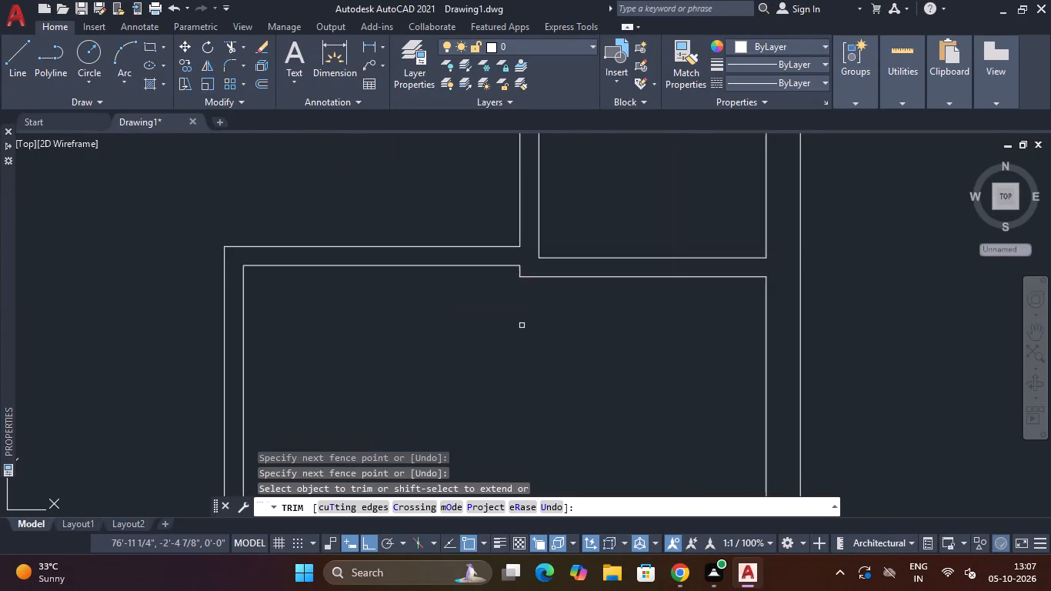
scroll(522, 326, "down", 4)
middle_click_drag(471, 250, 496, 249)
key("Escape")
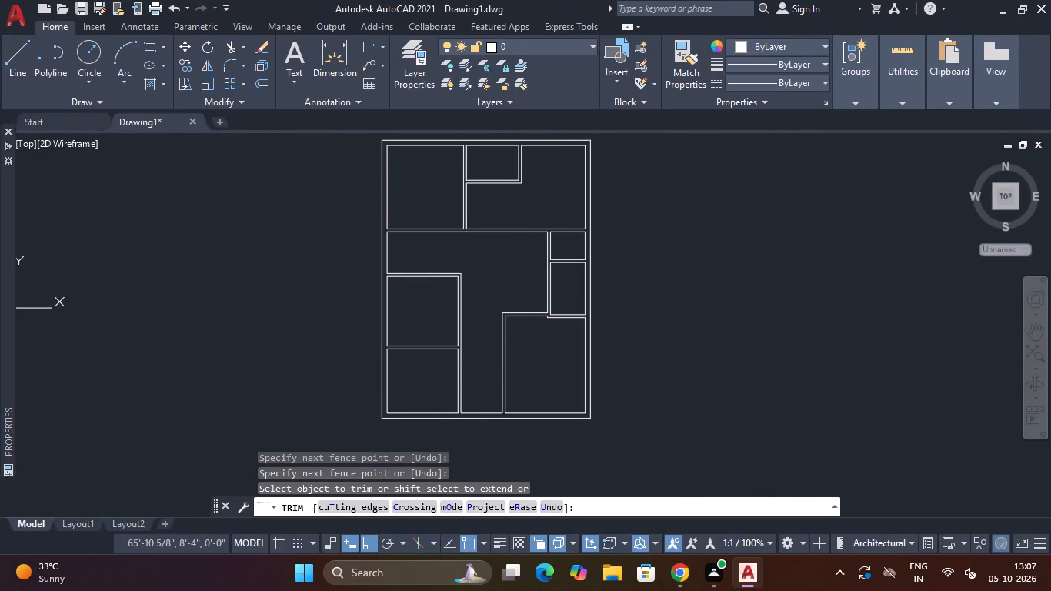
key("Escape")
key("Escape")
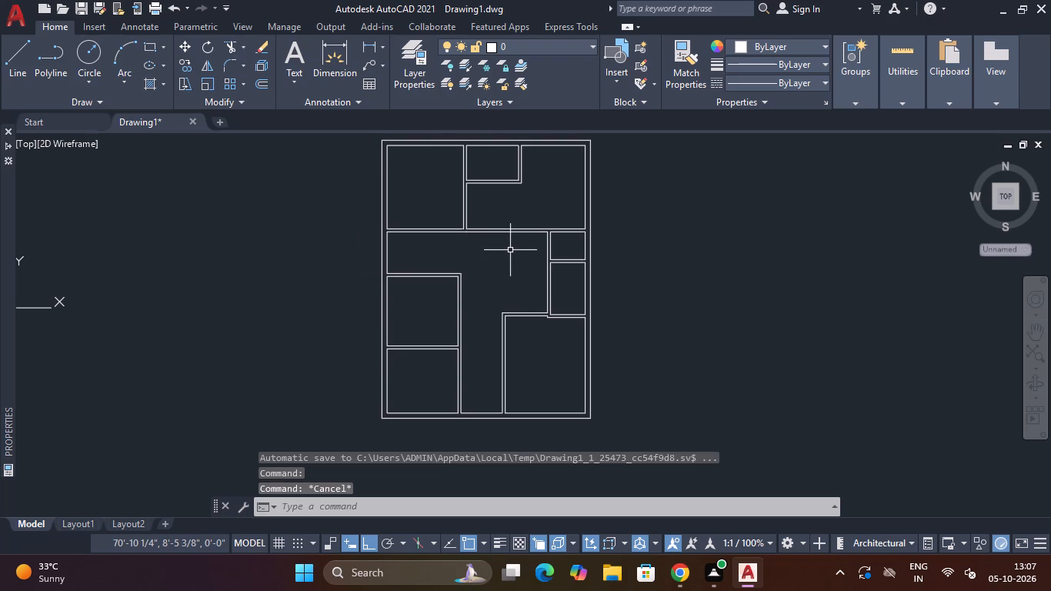
scroll(419, 392, "up", 1)
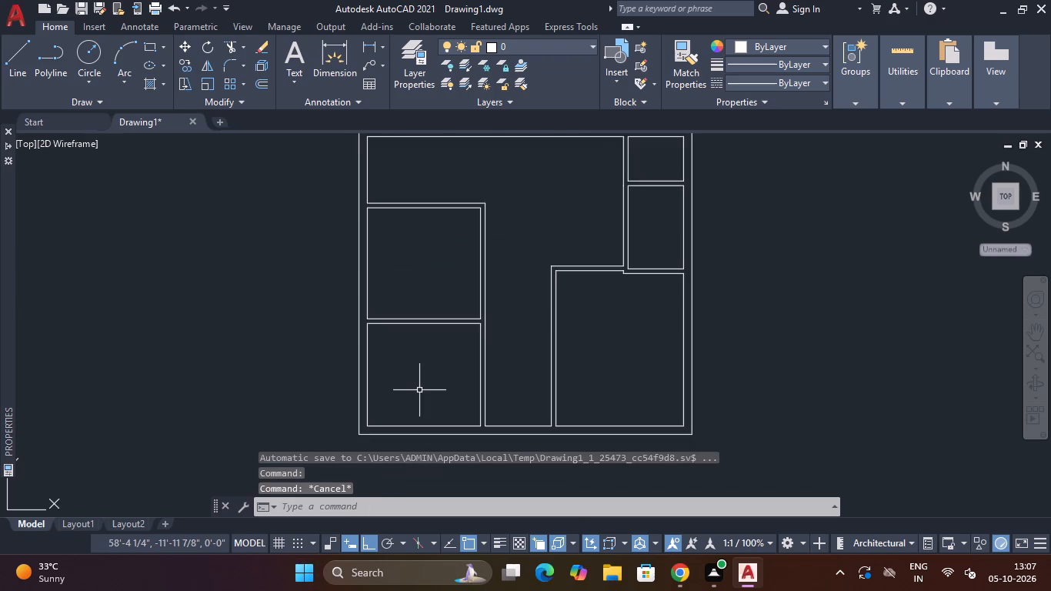
middle_click_drag(422, 350, 445, 239)
scroll(451, 272, "down", 2)
middle_click_drag(454, 329, 456, 331)
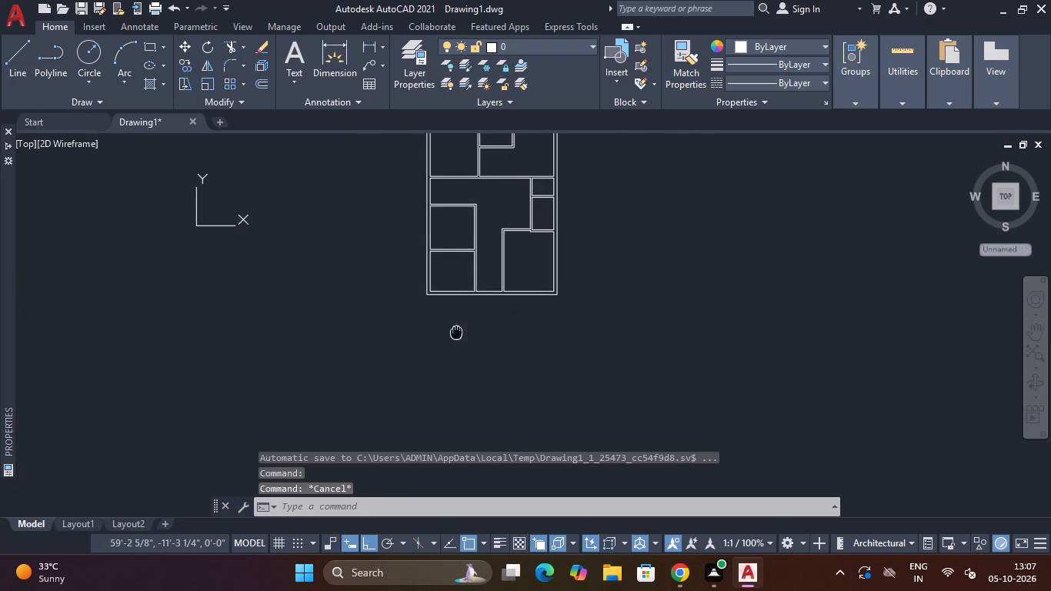
middle_click_drag(456, 331, 455, 377)
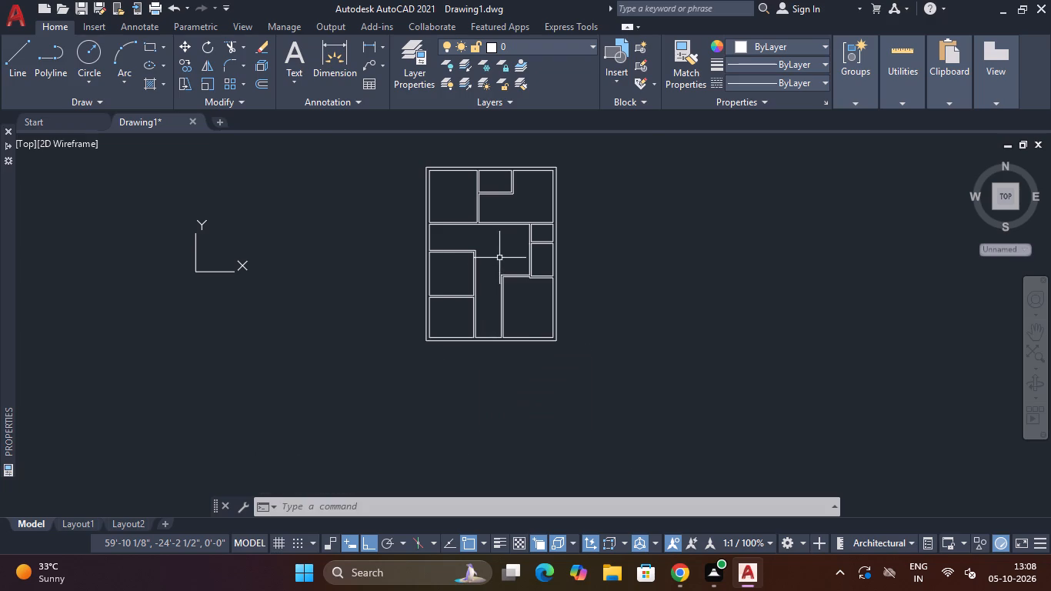
Extend both lines of the partition on the small top-middle room's east side down to the horizontal wall below.
scroll(499, 257, "up", 2)
middle_click_drag(500, 262, 481, 347)
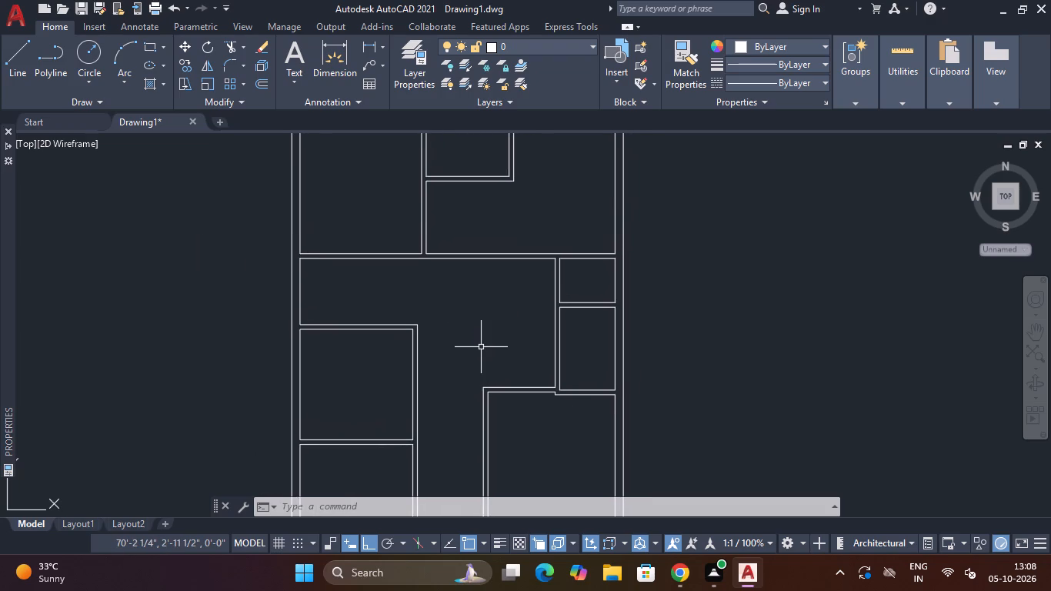
middle_click_drag(450, 226, 450, 232)
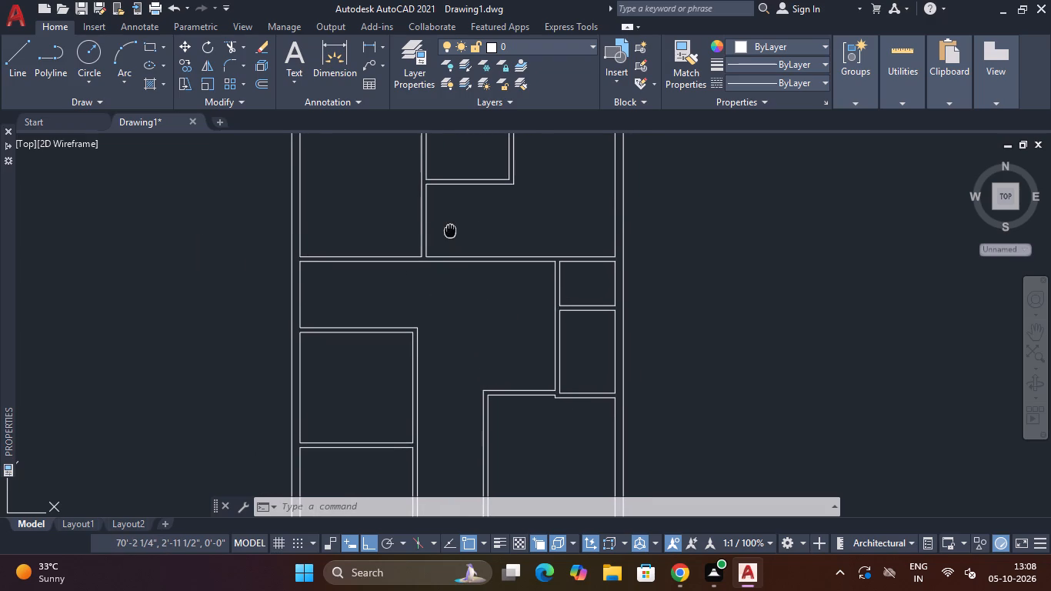
middle_click_drag(450, 232, 446, 269)
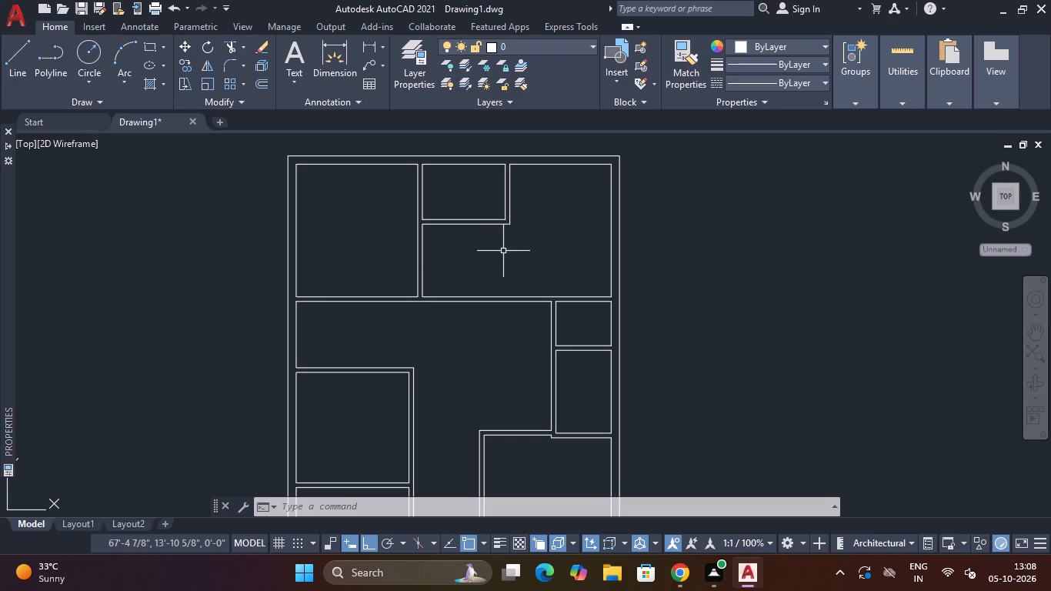
type("EX")
key("space")
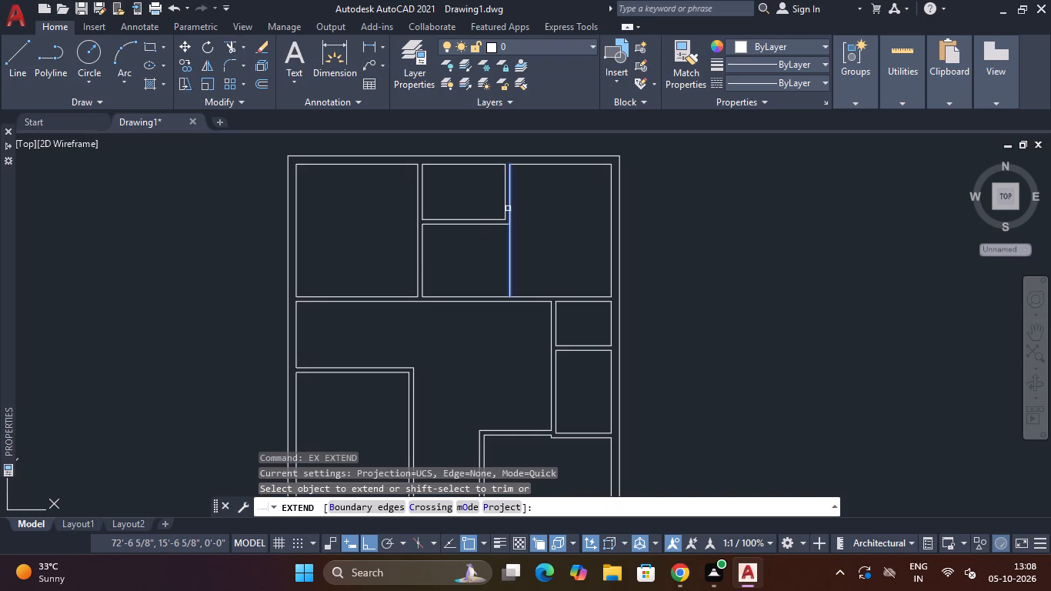
left_click(507, 208)
left_click(509, 214)
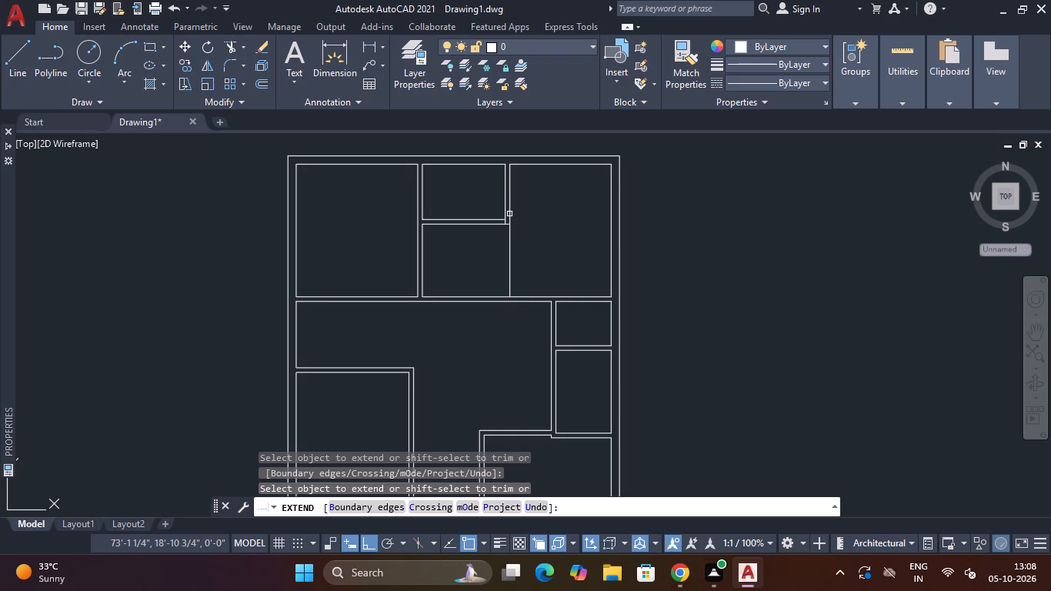
left_click(504, 209)
key("Escape")
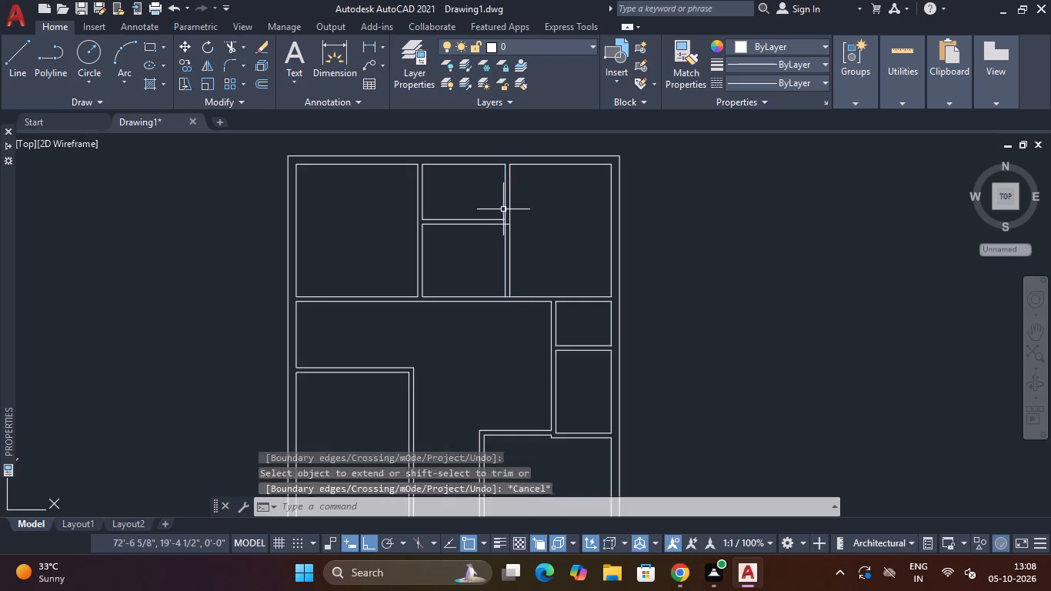
key("Escape")
Trim both lines of the central horizontal wall between the two vertical partitions below the small top-middle room.
key("t")
key("r")
key("space")
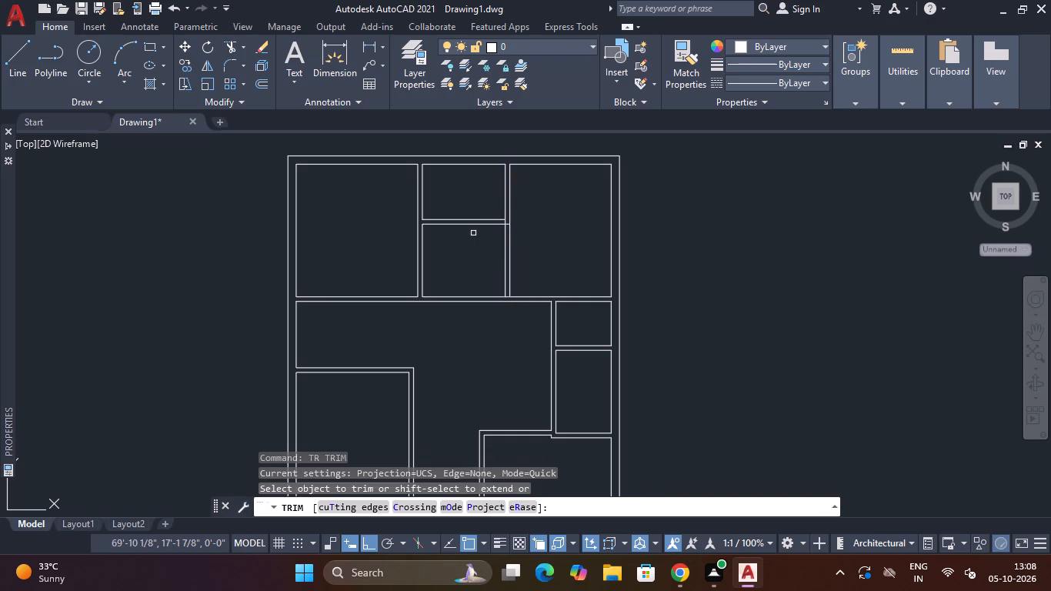
left_click_drag(468, 274, 462, 318)
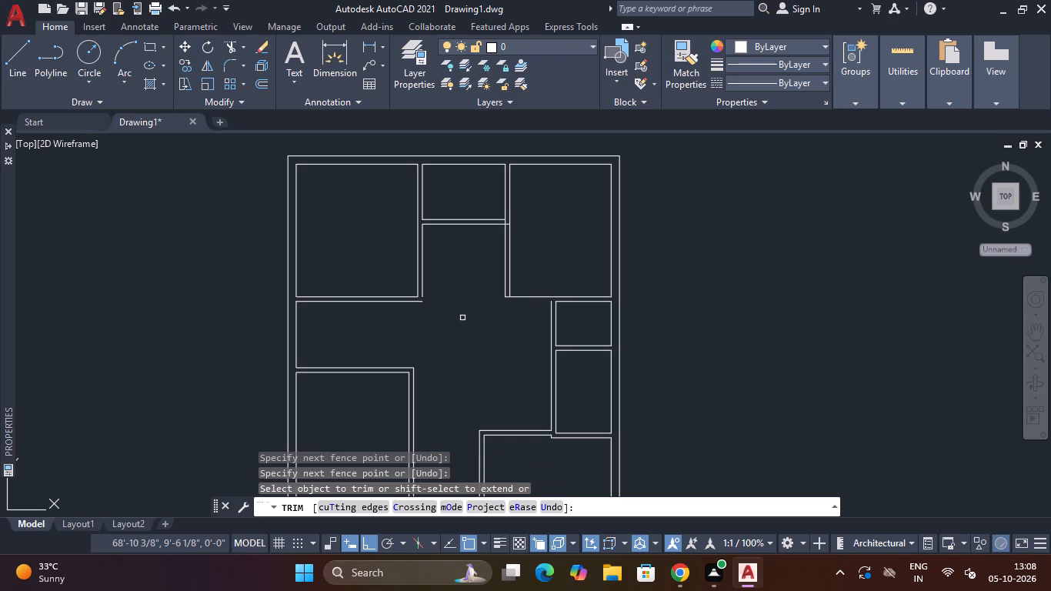
key("Escape")
key("Escape")
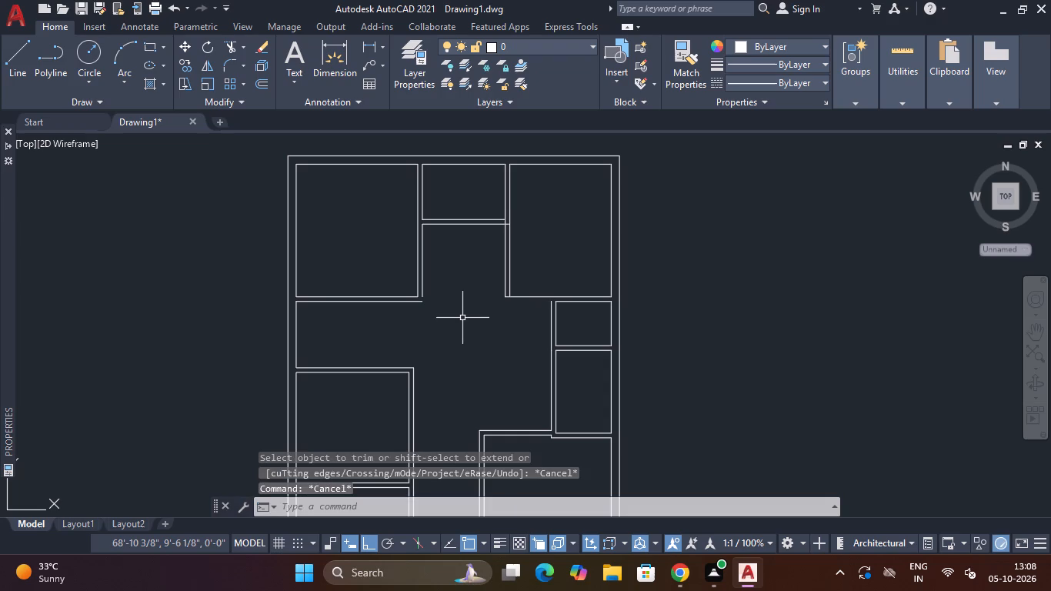
Extend the horizontal wall's lower line eastward across the opening, and the western partition's east line down to it.
type("EX")
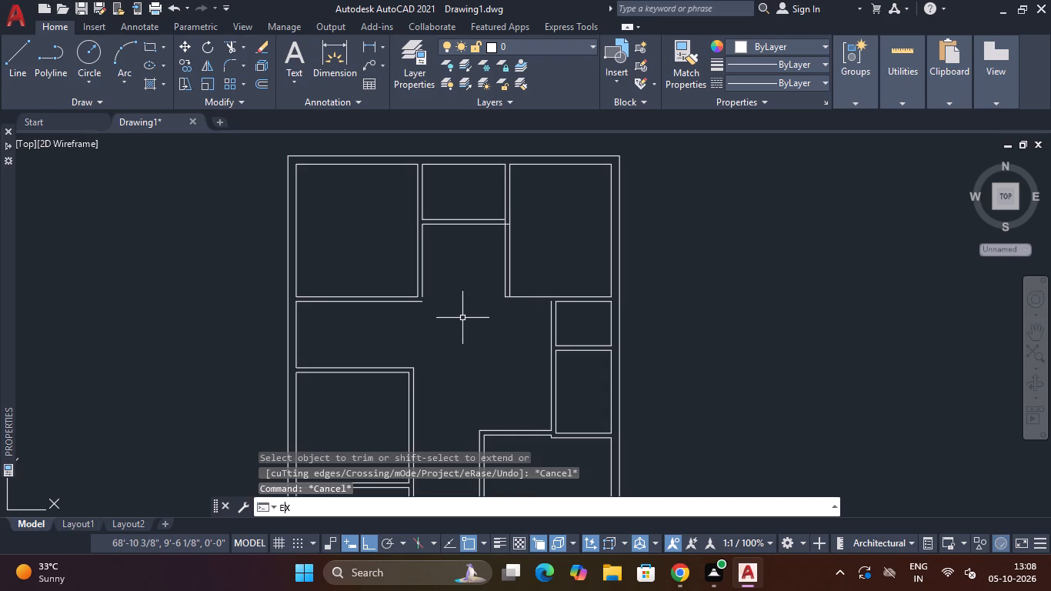
key("Return")
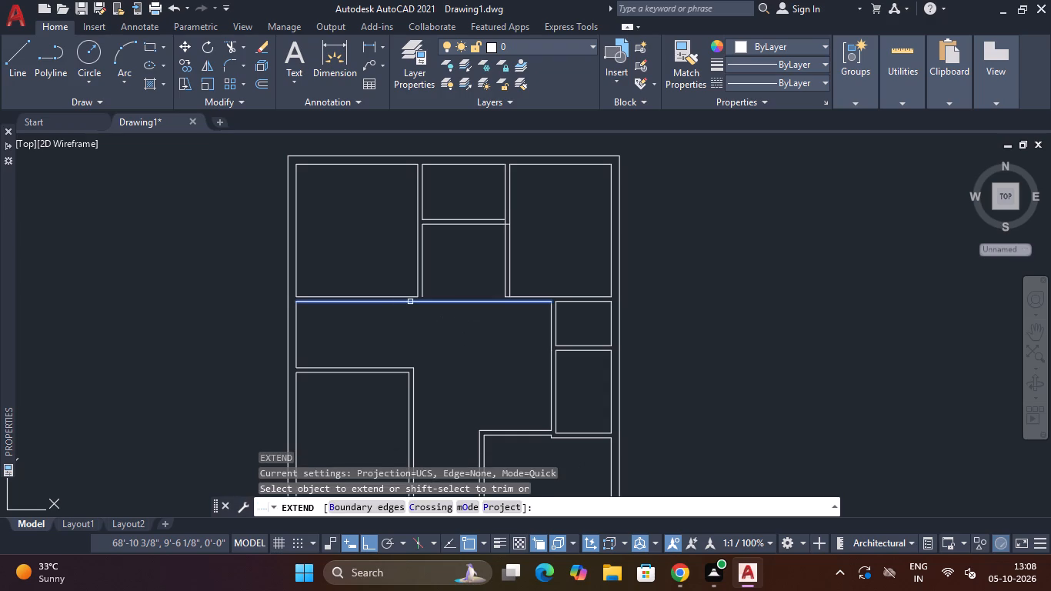
left_click(410, 302)
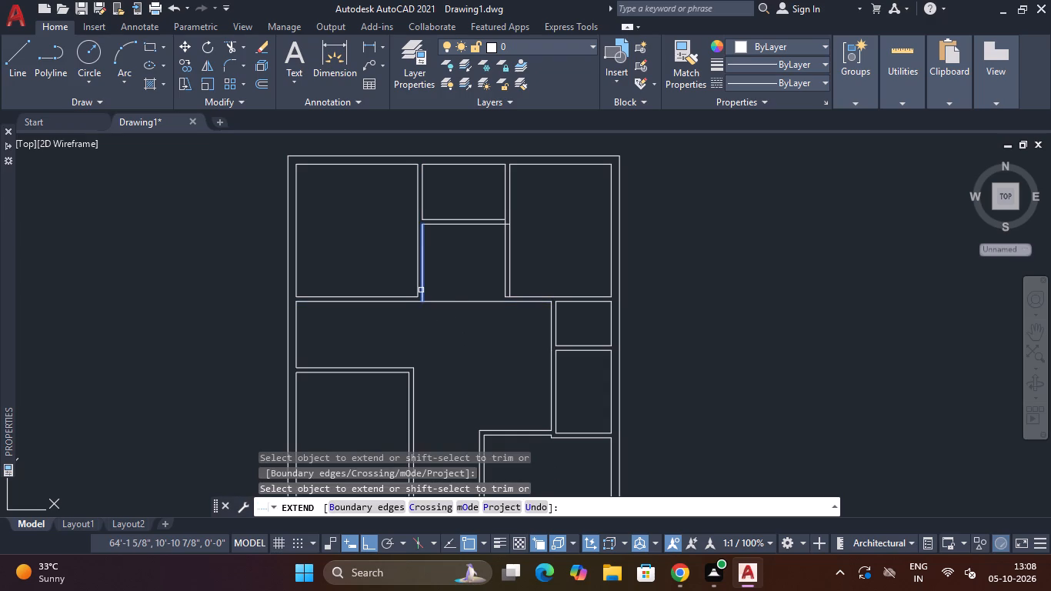
left_click(421, 290)
key("Escape")
key("Escape")
Trim the horizontal wall's lower line across the opening, east of the western partition corner.
type("TR")
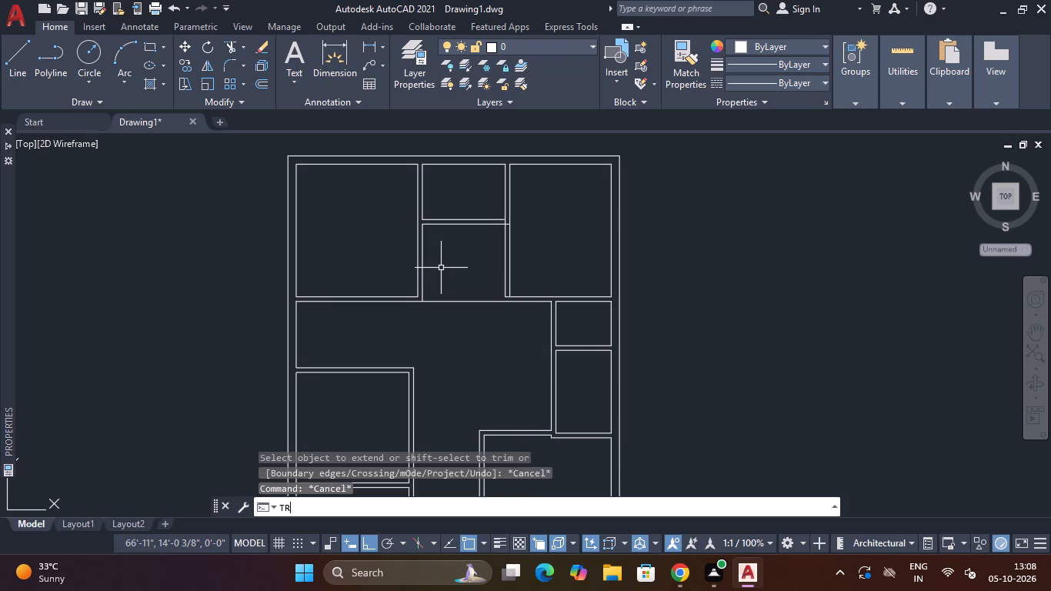
key("space")
left_click(444, 268)
left_click(443, 330)
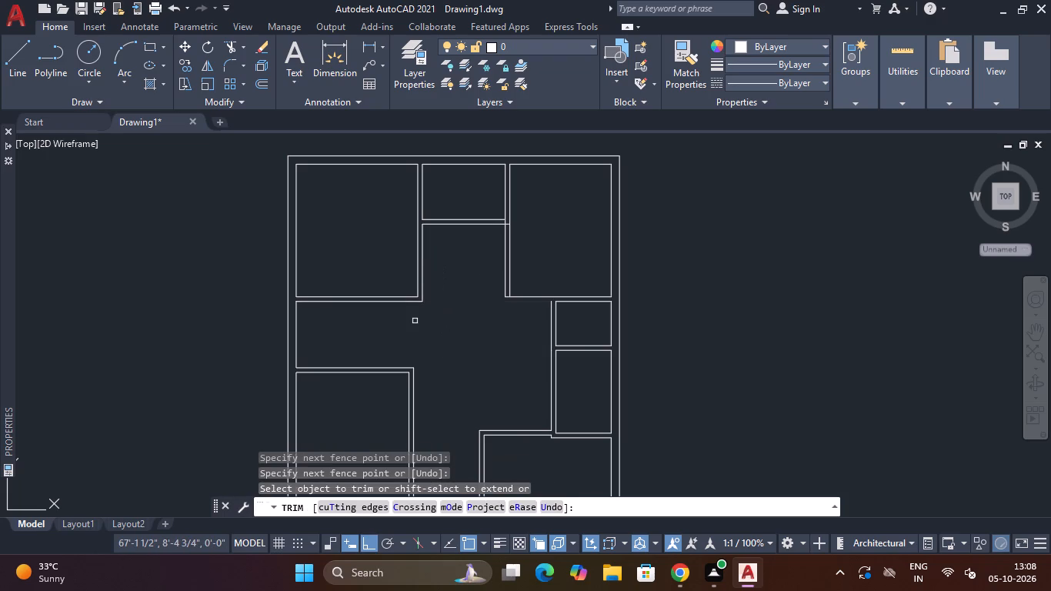
key("Escape")
Draw a 5" vertical line from the open top end of the east small rooms' partition up to the horizontal wall line.
type("L")
key("space")
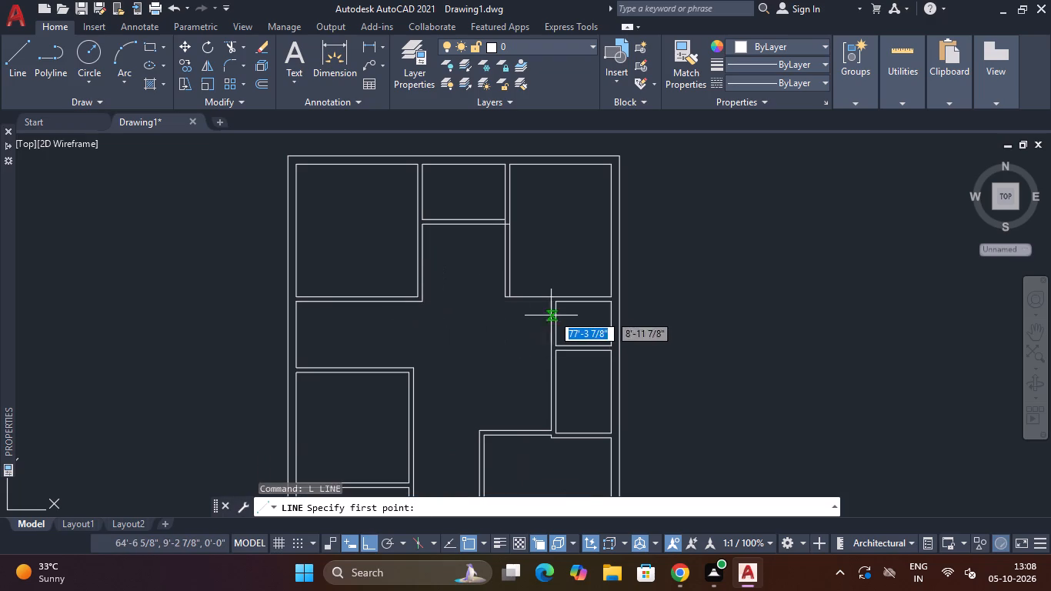
scroll(555, 312, "up", 4)
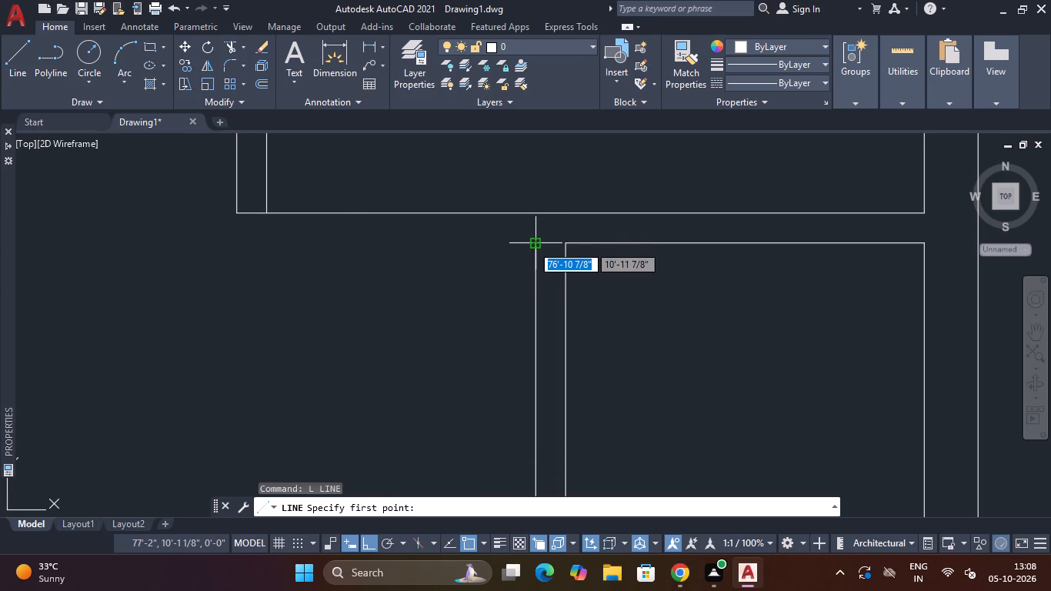
left_click(532, 245)
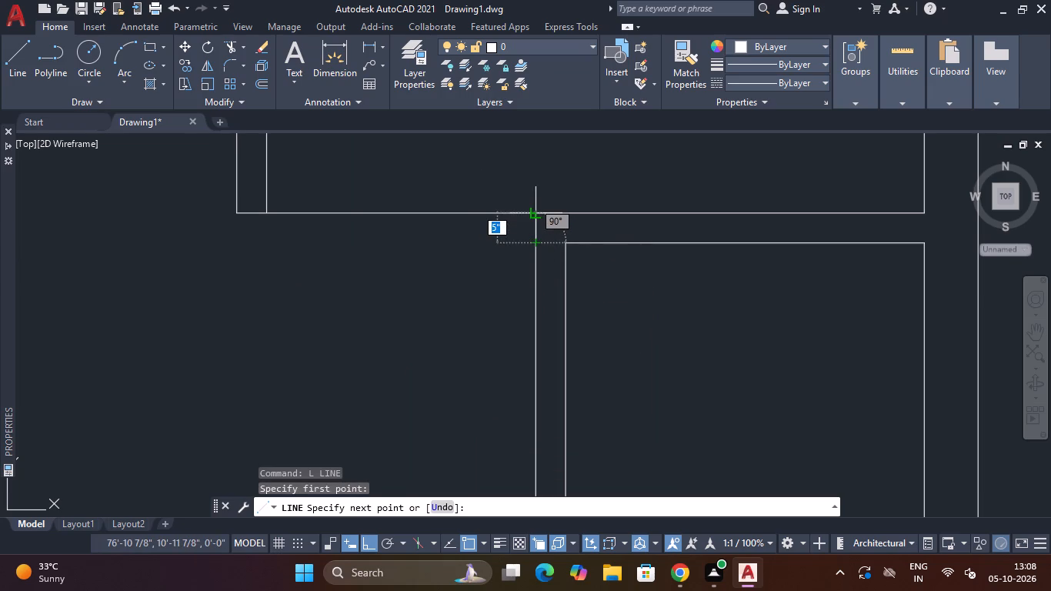
left_click(537, 213)
key("Escape")
scroll(465, 332, "down", 4)
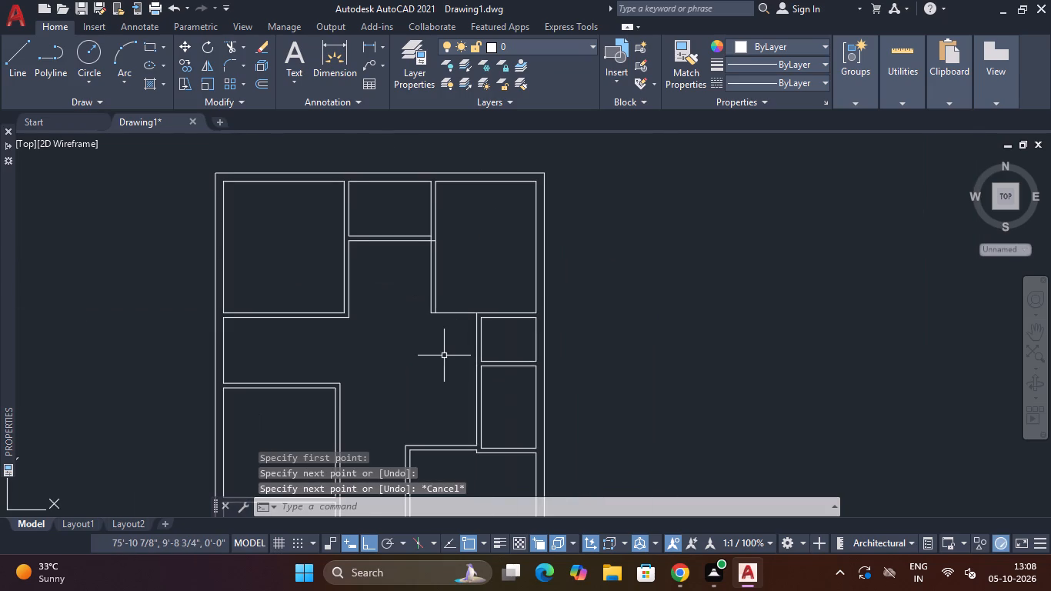
Trim the crossing line segments where the small top-middle room's bottom wall meets its extended east partition.
middle_click_drag(443, 356, 485, 346)
scroll(488, 234, "up", 2)
scroll(488, 239, "down", 3)
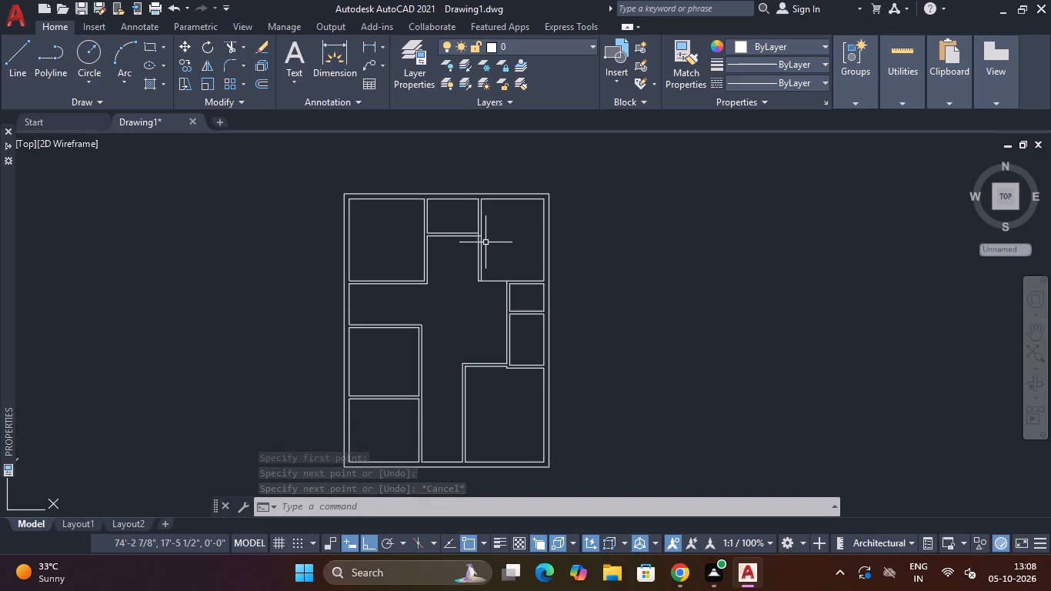
scroll(477, 235, "up", 2)
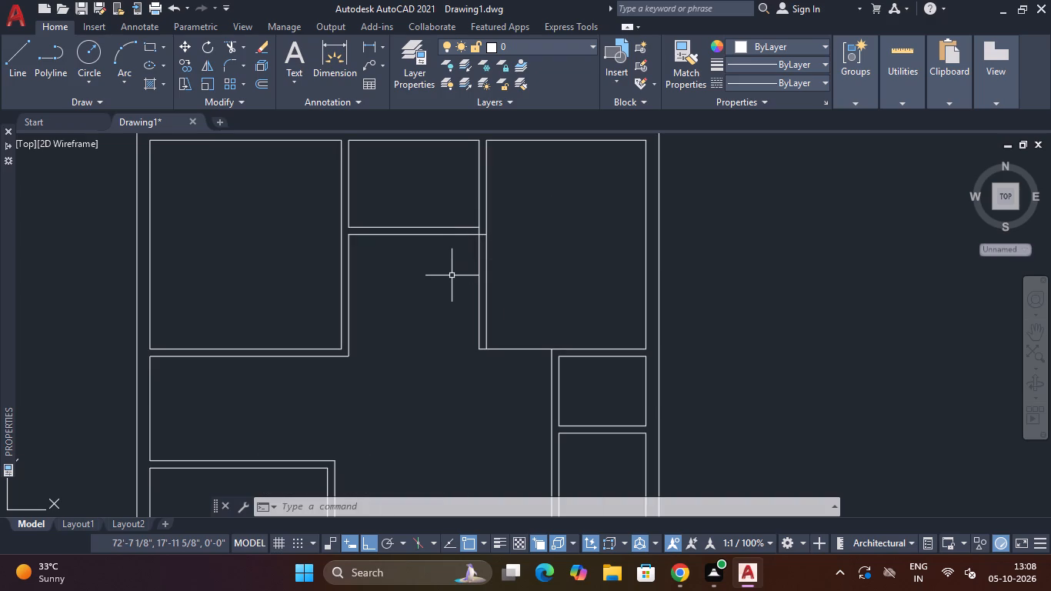
type("TR")
key("space")
scroll(493, 221, "up", 2)
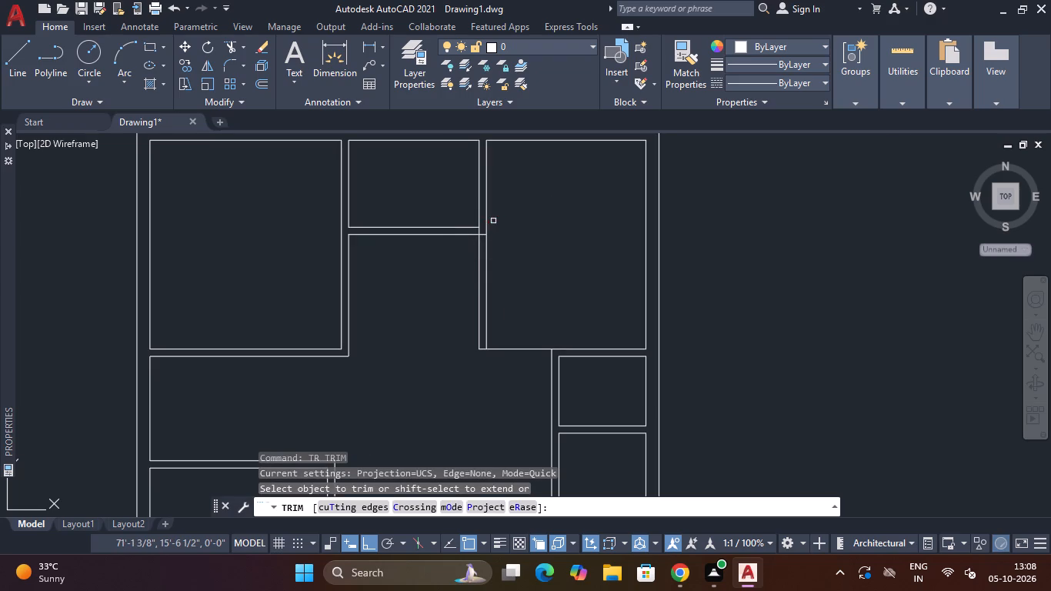
scroll(493, 221, "up", 1)
left_click(405, 255)
left_click(442, 252)
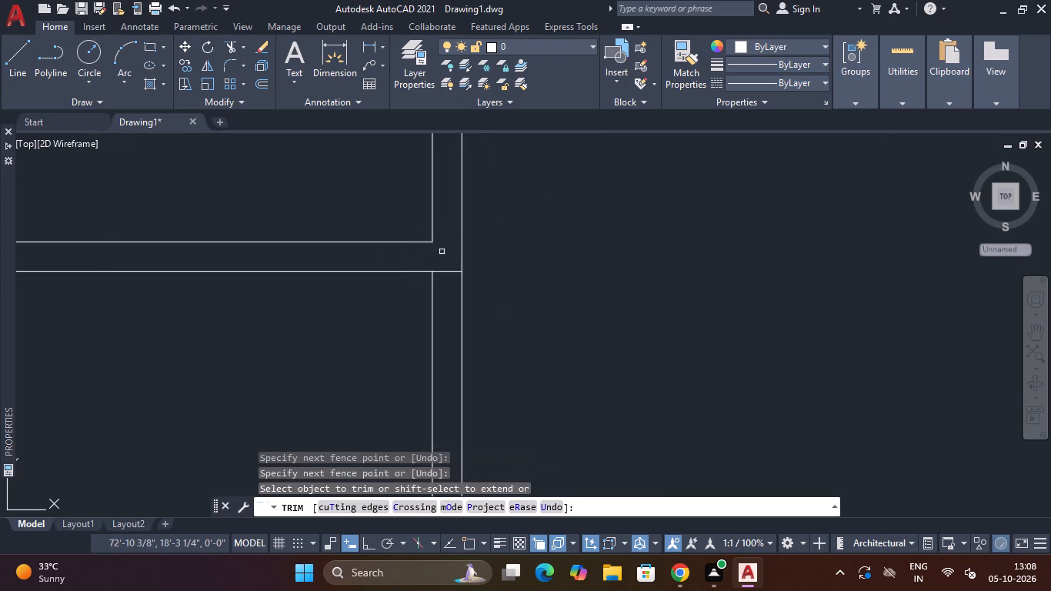
left_click(444, 255)
left_click(446, 283)
scroll(452, 275, "down", 7)
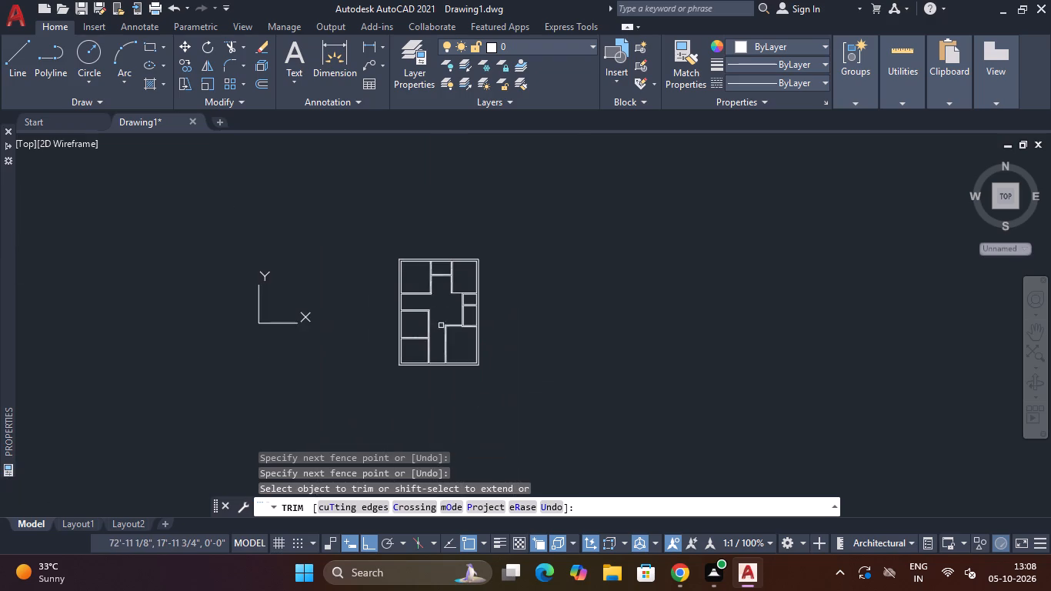
scroll(444, 325, "up", 3)
middle_click_drag(465, 288, 479, 317)
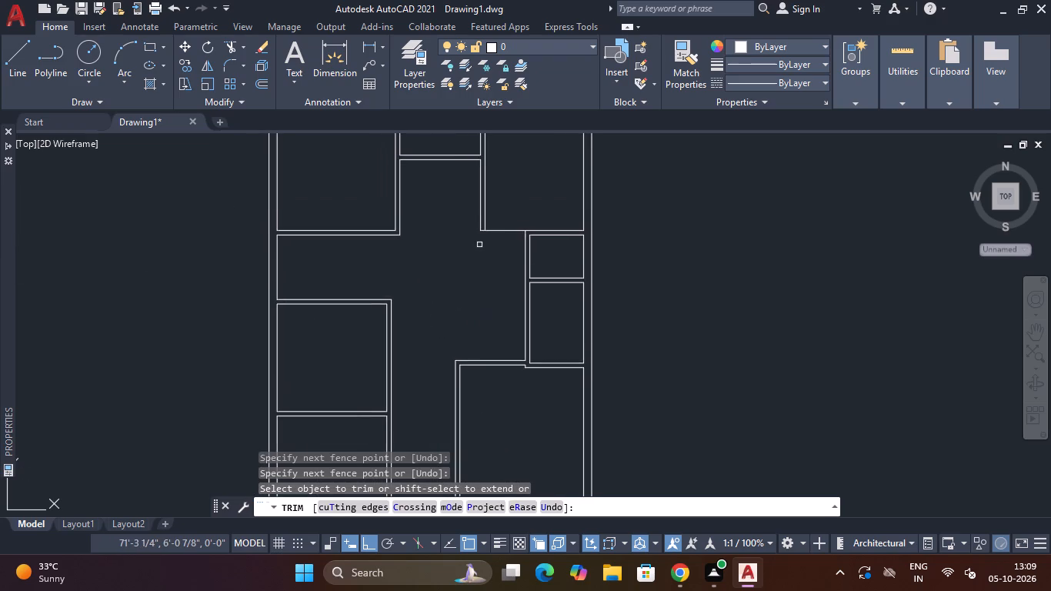
scroll(485, 218, "up", 3)
scroll(485, 234, "down", 3)
middle_click_drag(459, 274, 452, 324)
key("Escape")
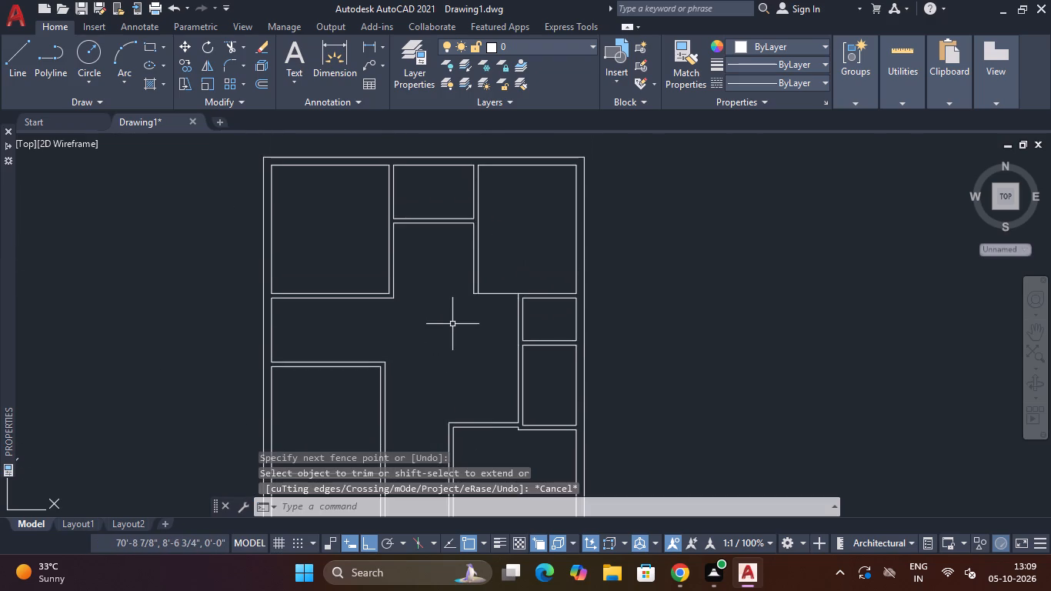
Offset the bottom wall line of the top-east room 5" upward, into the room.
type("O")
key("space")
key("5")
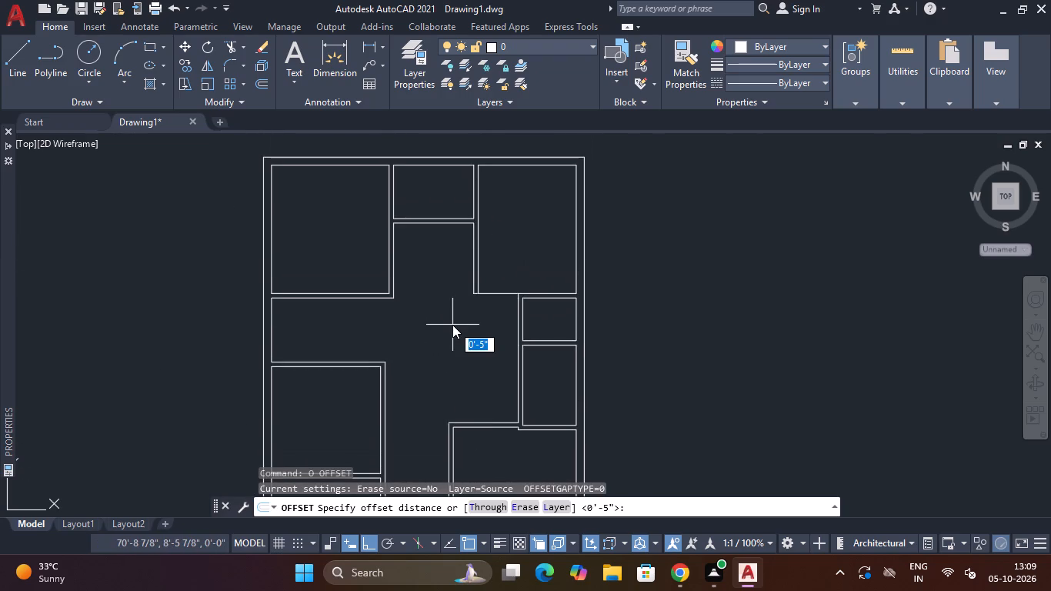
key("shift+quotedbl")
key("Return")
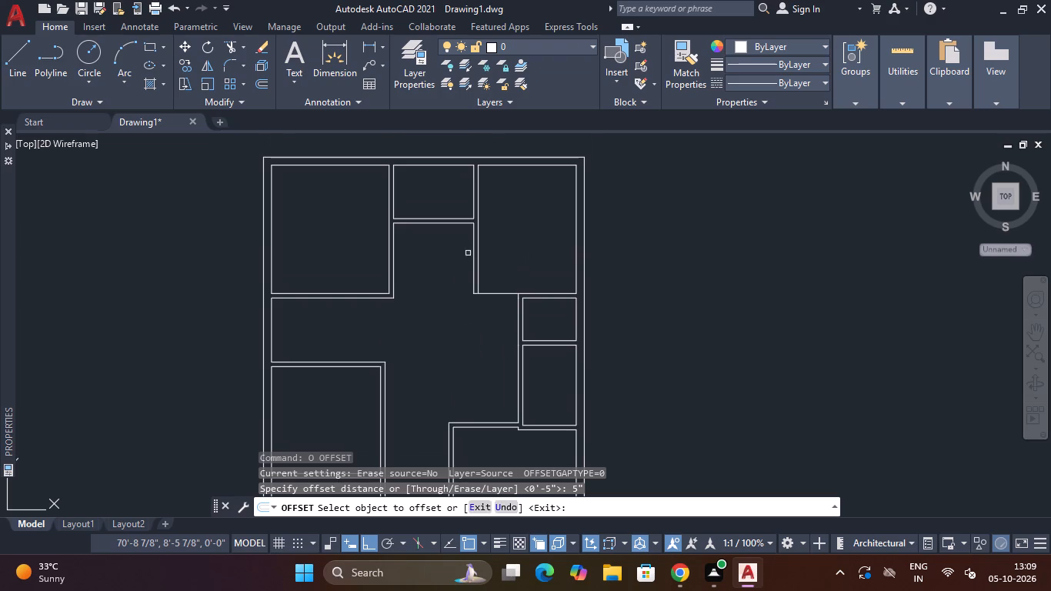
scroll(504, 287, "up", 3)
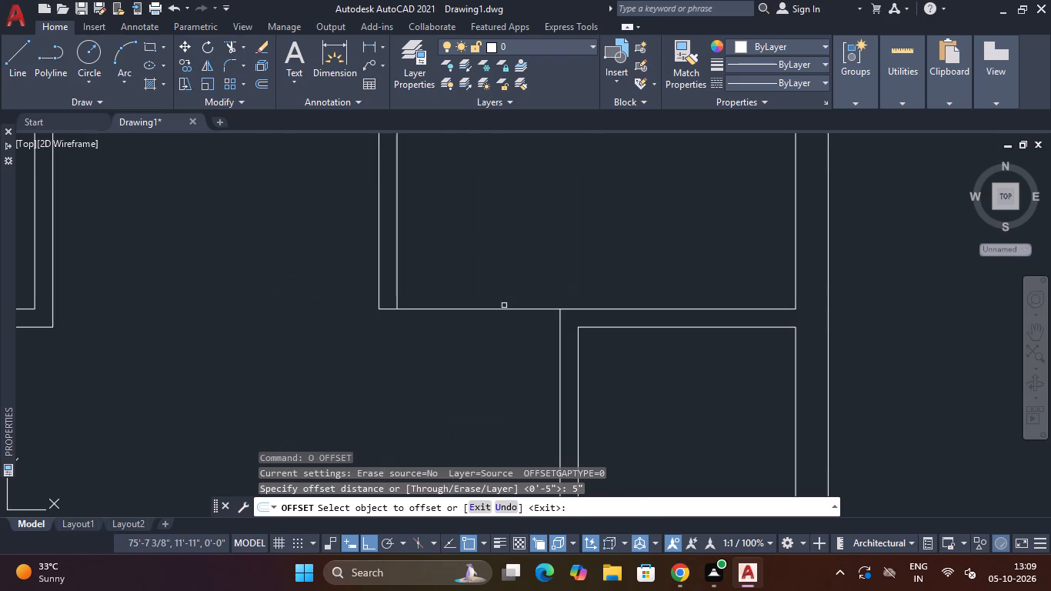
left_click(505, 309)
left_click(510, 285)
key("Escape")
key("Escape")
Trim the two crossing line ends at the southwest corner of the top-east room, where its offset bottom wall meets the west partition.
type("TR")
key("space")
scroll(374, 298, "up", 3)
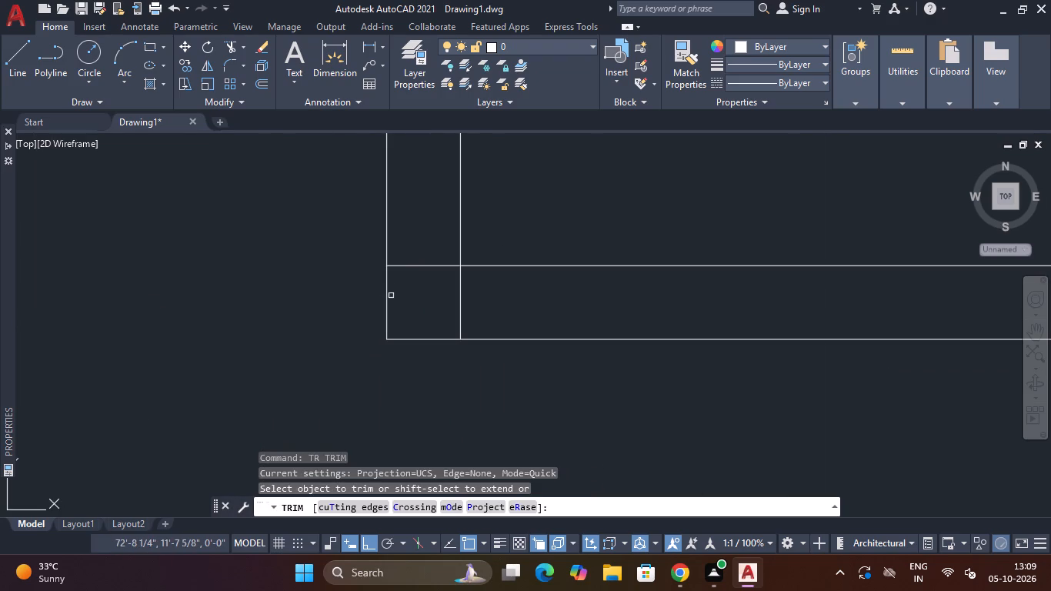
left_click(404, 244)
left_click(465, 299)
scroll(468, 289, "down", 8)
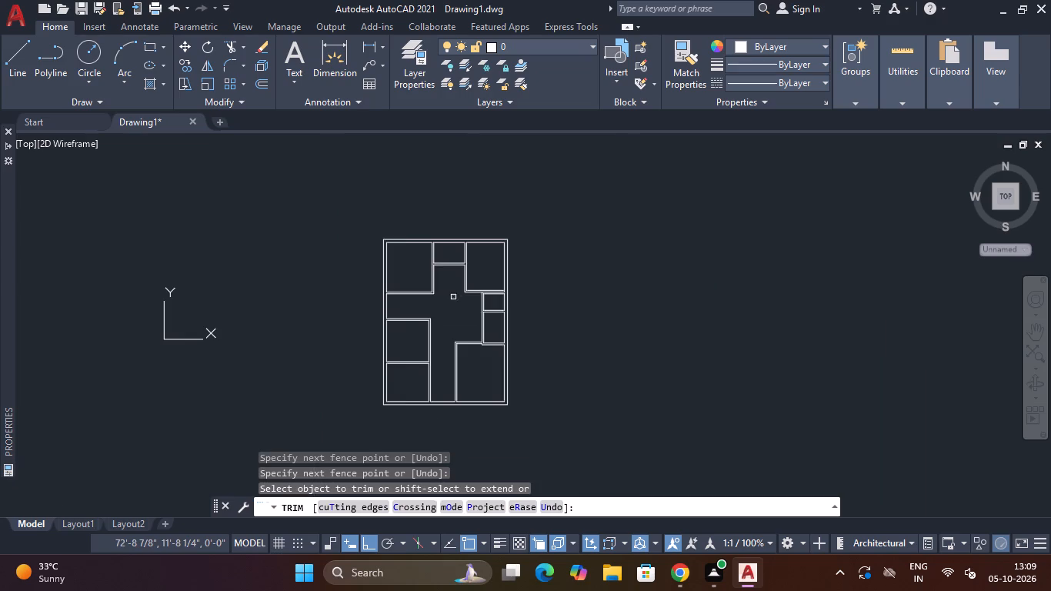
Extend the west line of the east small rooms' partition up to the upper line of the top-east room's bottom wall.
middle_click_drag(430, 316, 457, 308)
scroll(459, 311, "up", 2)
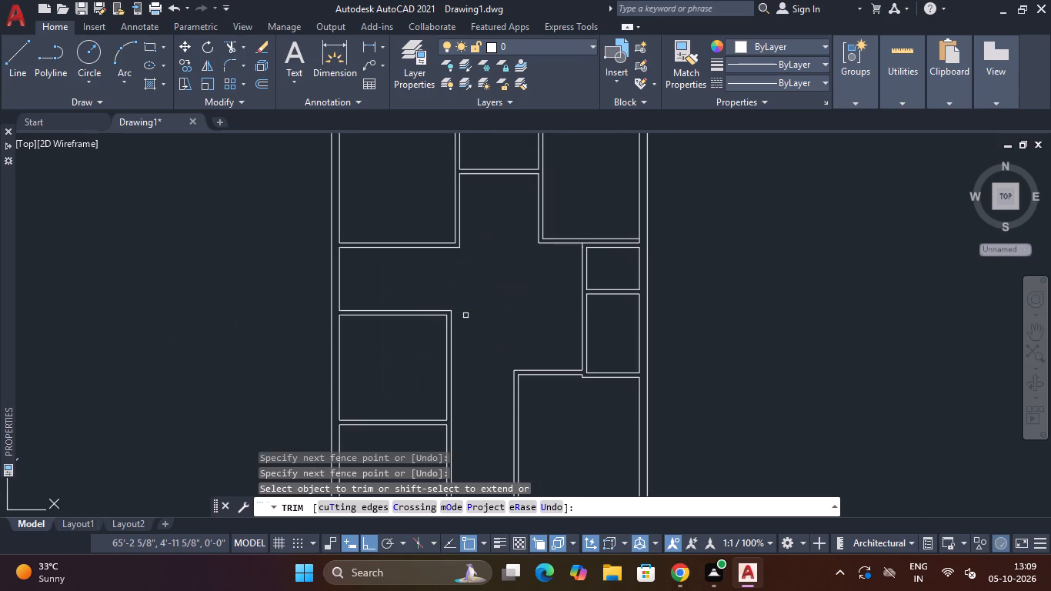
scroll(517, 258, "down", 1)
scroll(509, 279, "up", 1)
scroll(509, 279, "down", 3)
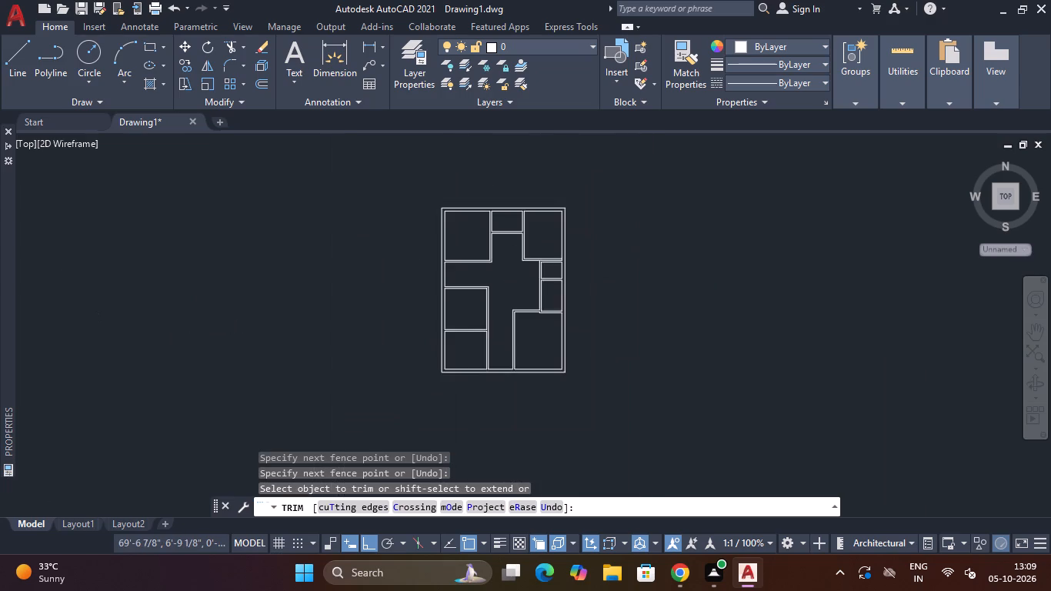
middle_click_drag(509, 279, 504, 302)
scroll(504, 302, "up", 2)
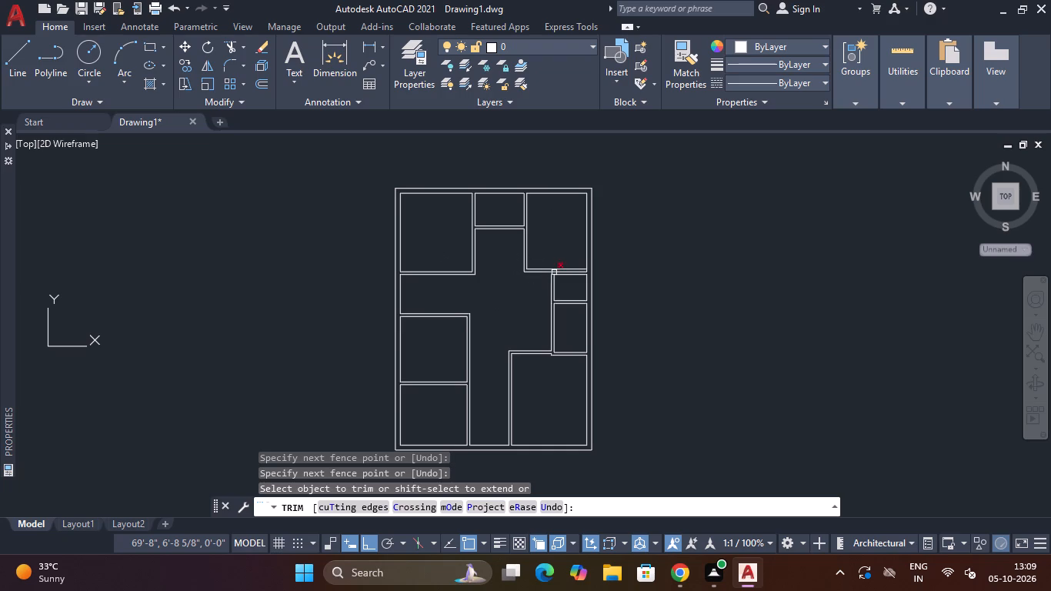
scroll(536, 280, "up", 2)
type("EX")
key("Return")
scroll(584, 262, "up", 2)
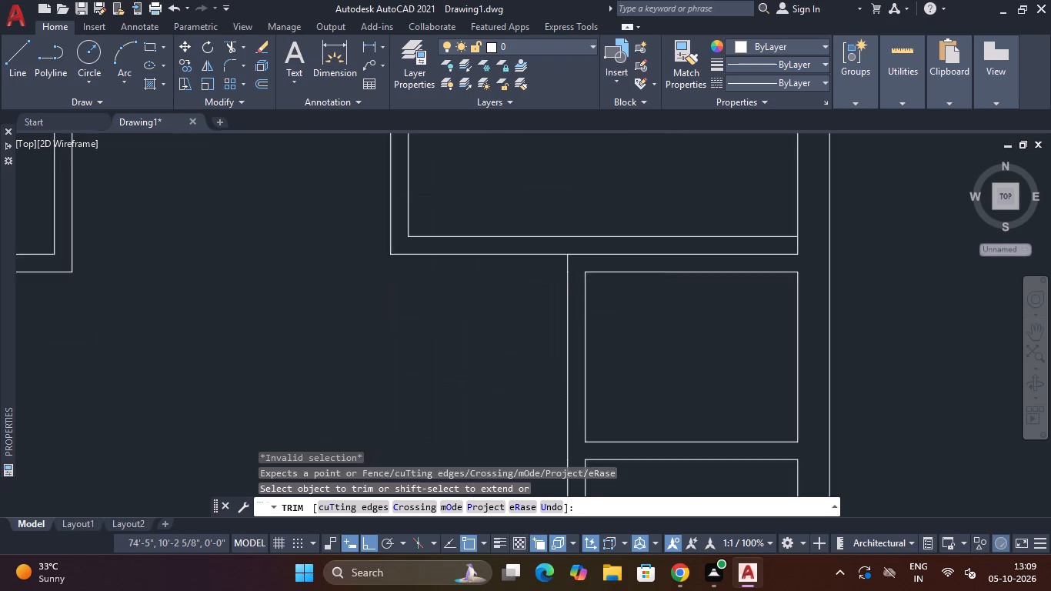
scroll(584, 262, "up", 2)
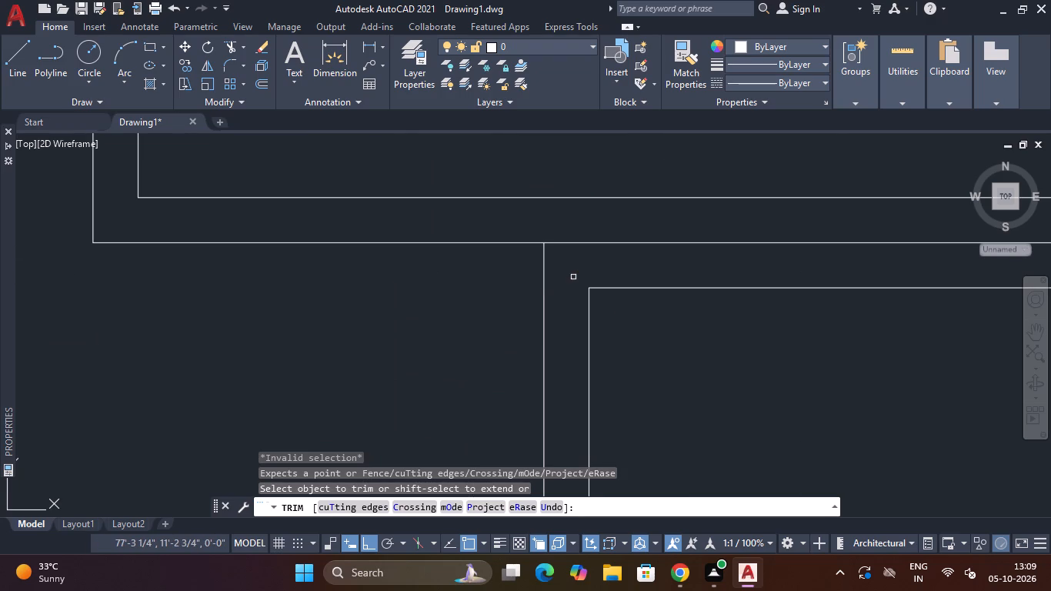
key("Escape")
type("EX")
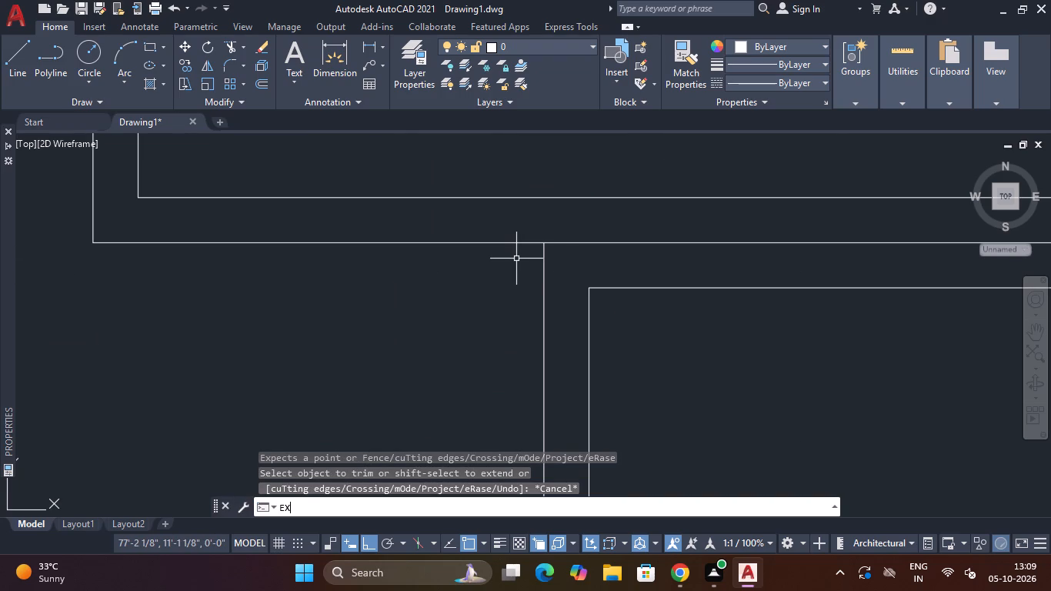
key("Return")
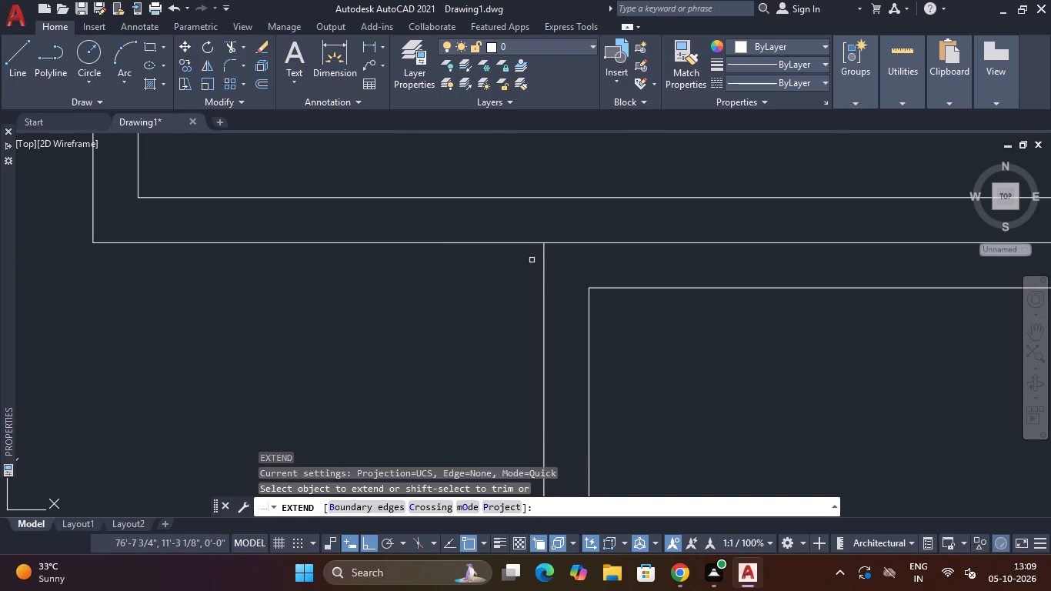
left_click(545, 254)
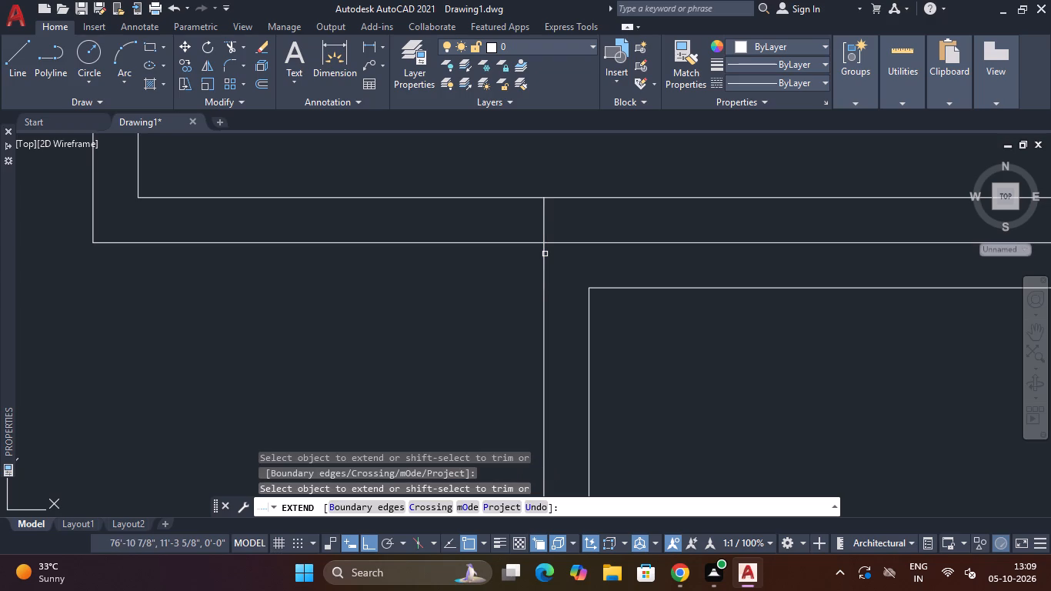
scroll(545, 254, "down", 5)
key("Escape")
key("Escape")
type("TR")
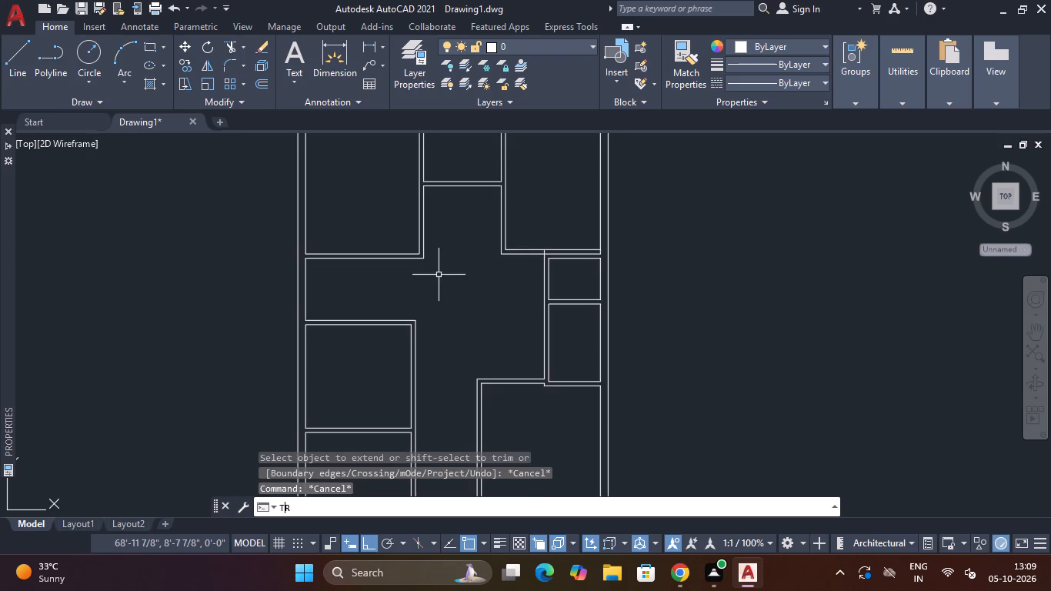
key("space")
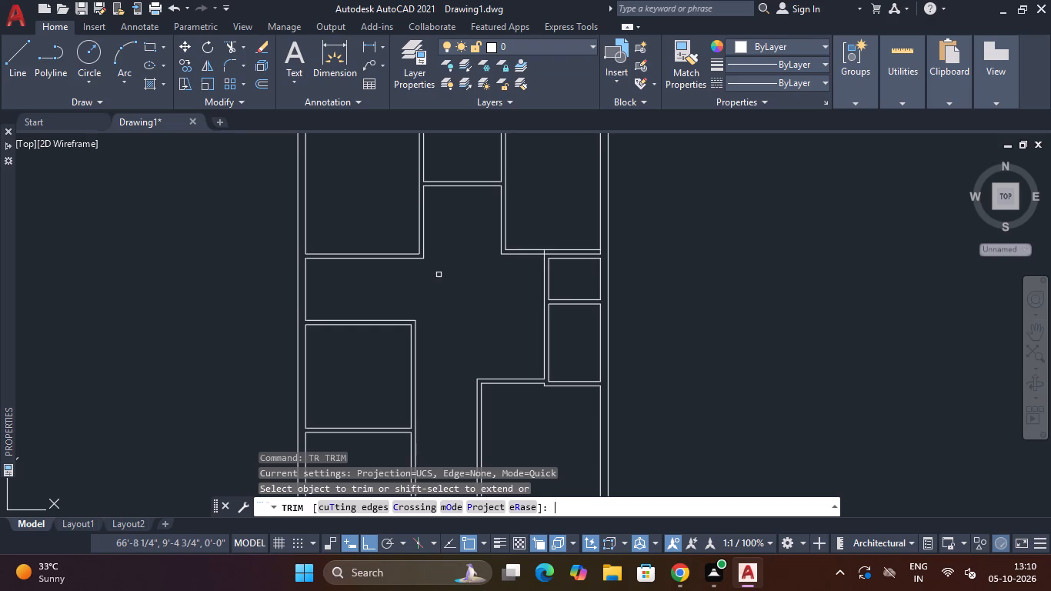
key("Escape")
Extend the inner line of the top-east room's west partition down to the lower line of its bottom wall.
type("EX")
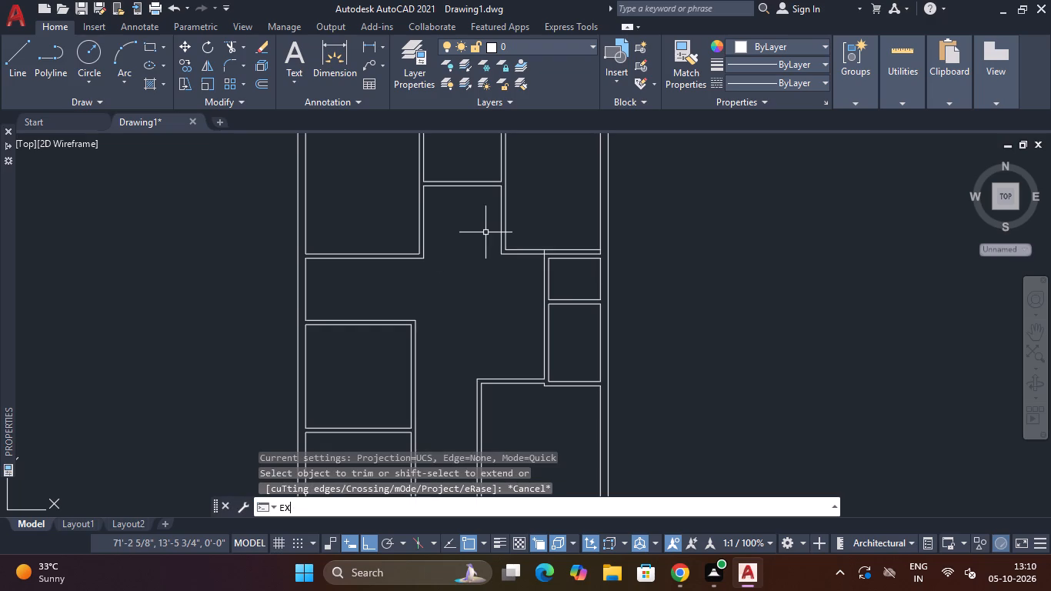
key("Return")
scroll(488, 232, "up", 3)
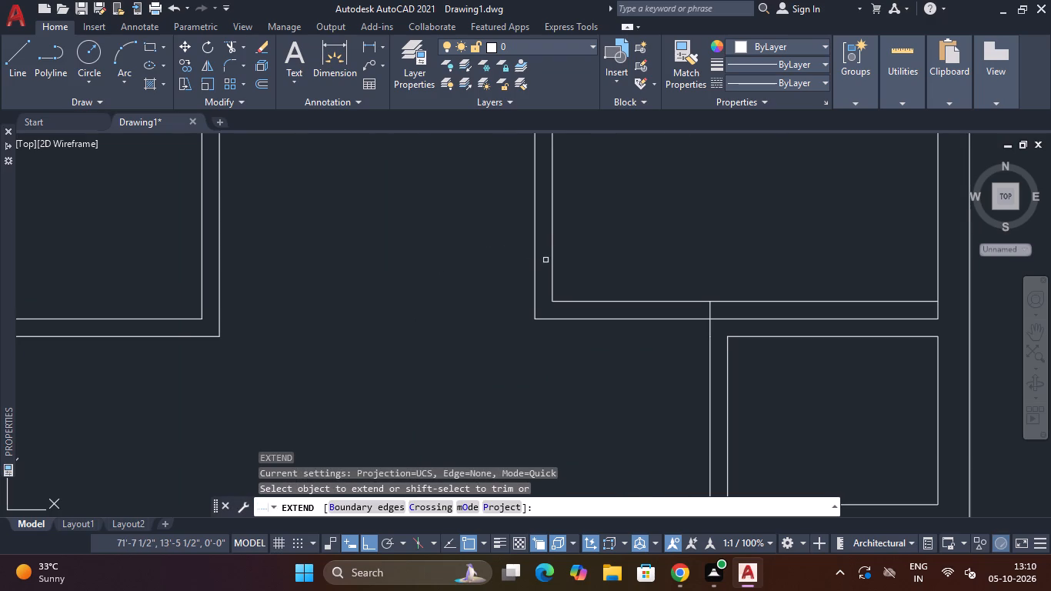
left_click(553, 265)
key("Escape")
key("Escape")
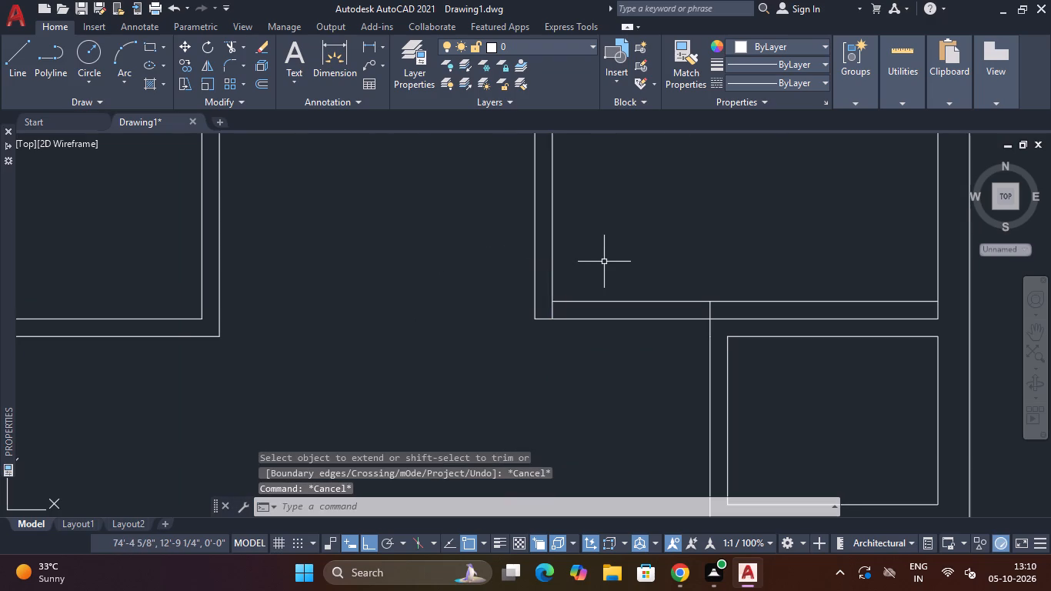
Trim both bottom wall lines of the top-east room between its west partition and the east small rooms' partition.
type("TR")
key("space")
left_click(604, 262)
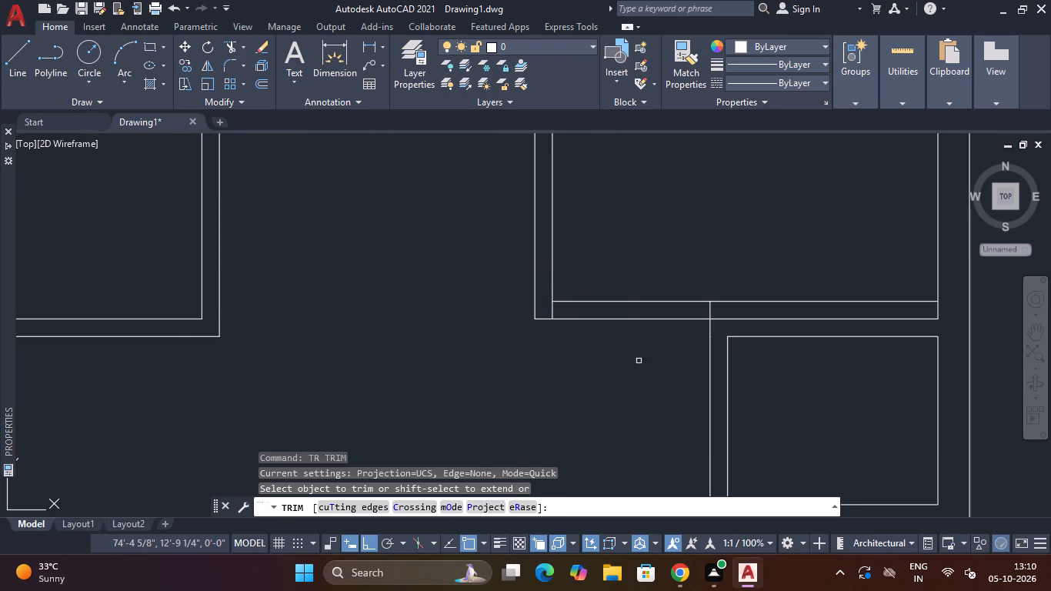
left_click(611, 287)
left_click(608, 342)
key("Escape")
key("Escape")
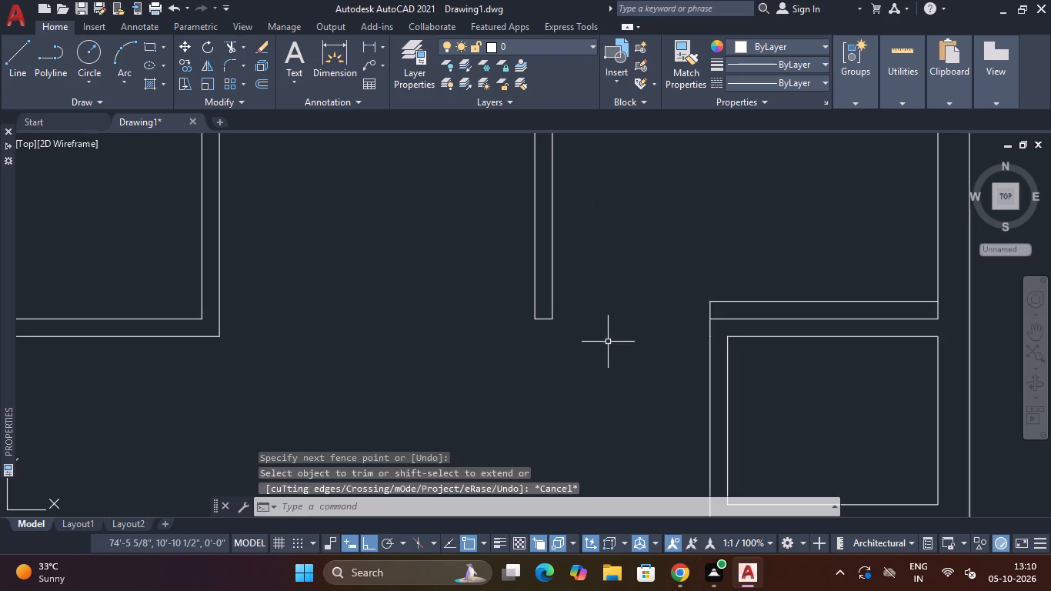
key("Escape")
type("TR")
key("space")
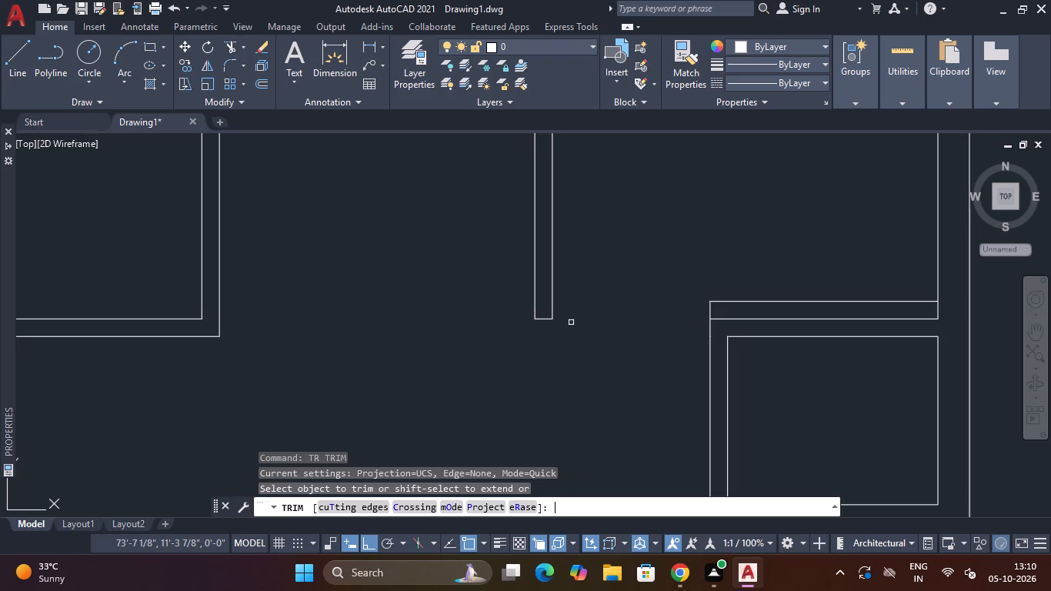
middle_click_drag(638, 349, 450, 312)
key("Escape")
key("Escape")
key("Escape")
Erase the remaining lower line of the top-east room's bottom wall, above the upper small east room.
scroll(484, 339, "down", 3)
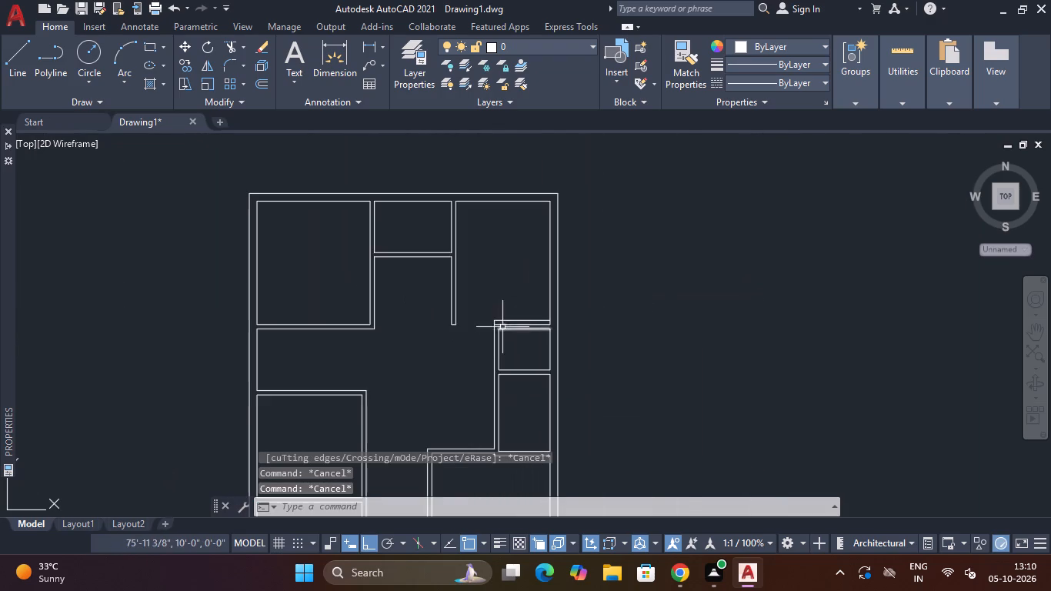
scroll(502, 326, "up", 3)
left_click(524, 315)
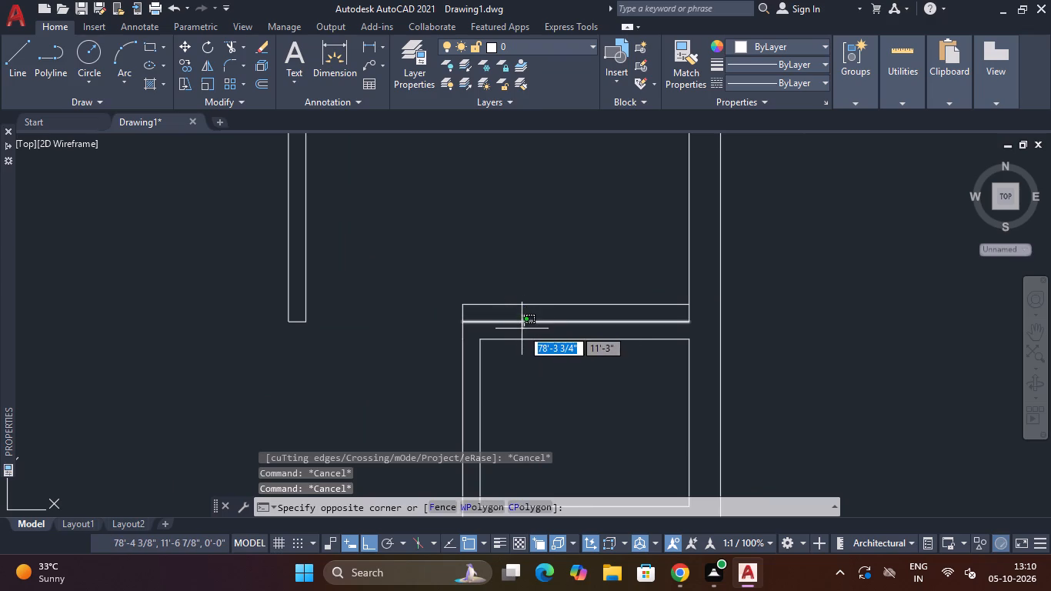
left_click(522, 329)
key("Delete")
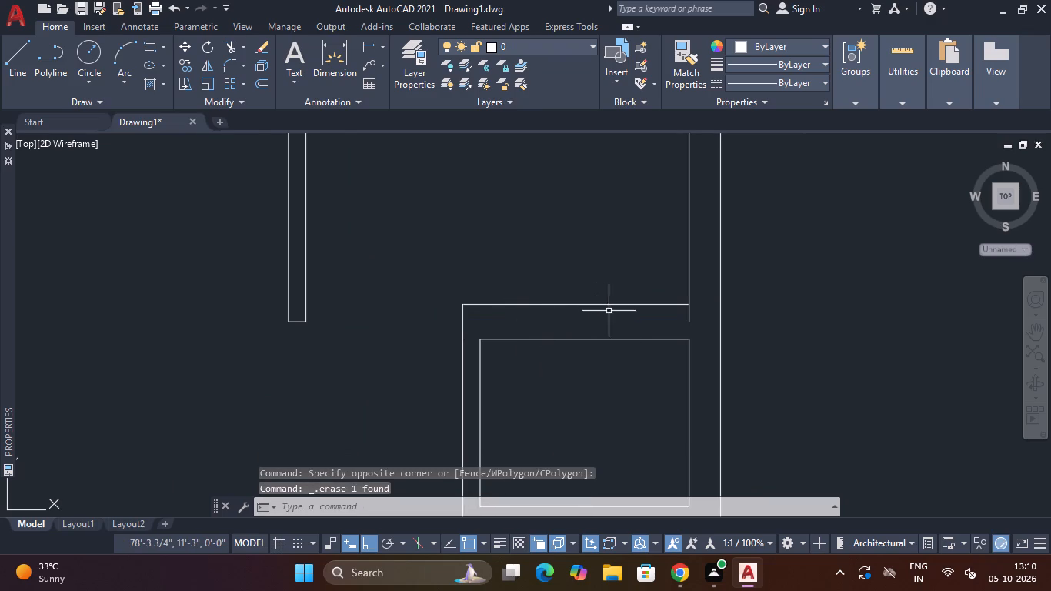
Trim the leftover stub of the east outer wall's inner line between the top-east room and the upper small room.
type("TR")
key("space")
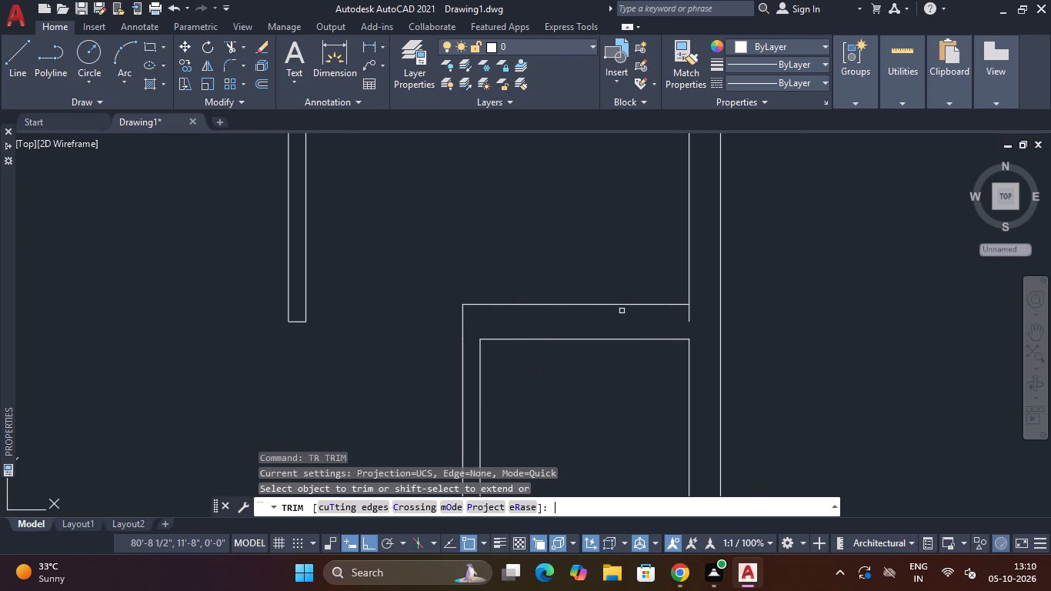
left_click(702, 316)
left_click(682, 318)
scroll(265, 389, "down", 4)
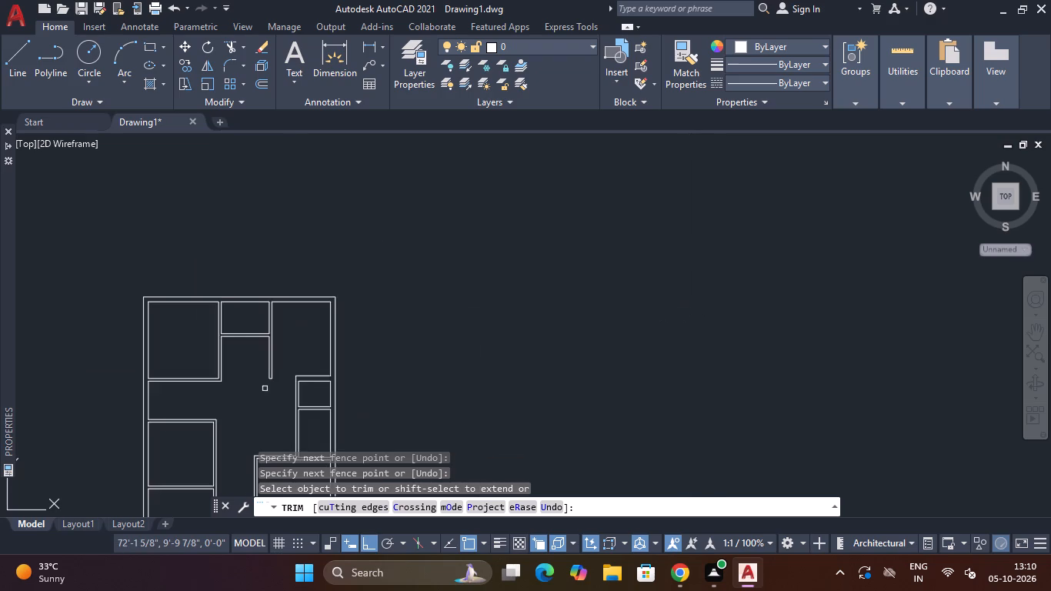
middle_click_drag(259, 394, 299, 366)
key("Escape")
key("Escape")
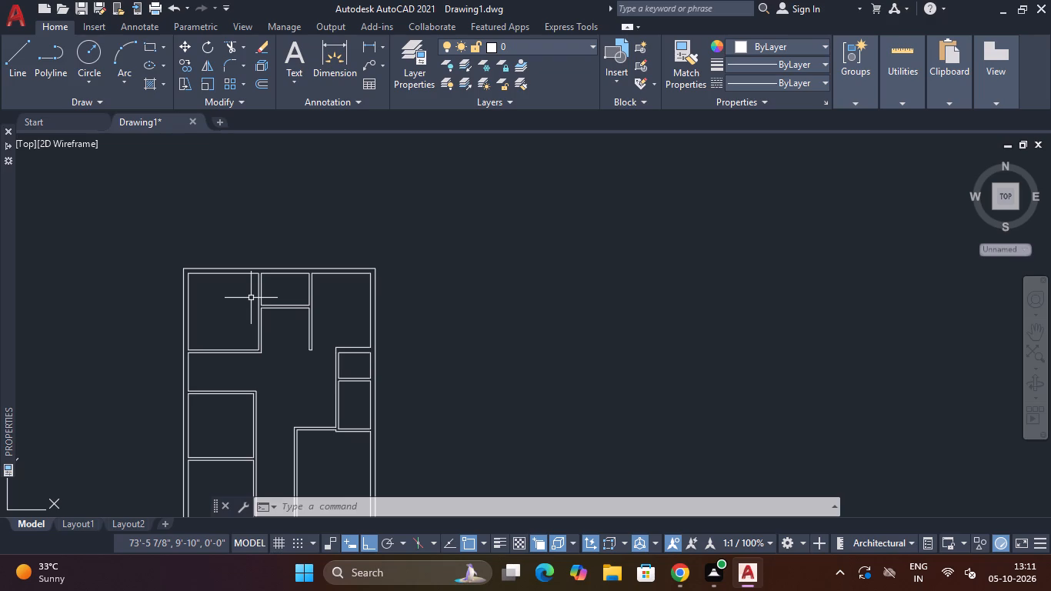
Add a multiline text note east of the floor plan reading 3'6" on the first line and 2'6" on the second.
scroll(305, 381, "down", 2)
middle_click_drag(305, 380, 302, 379)
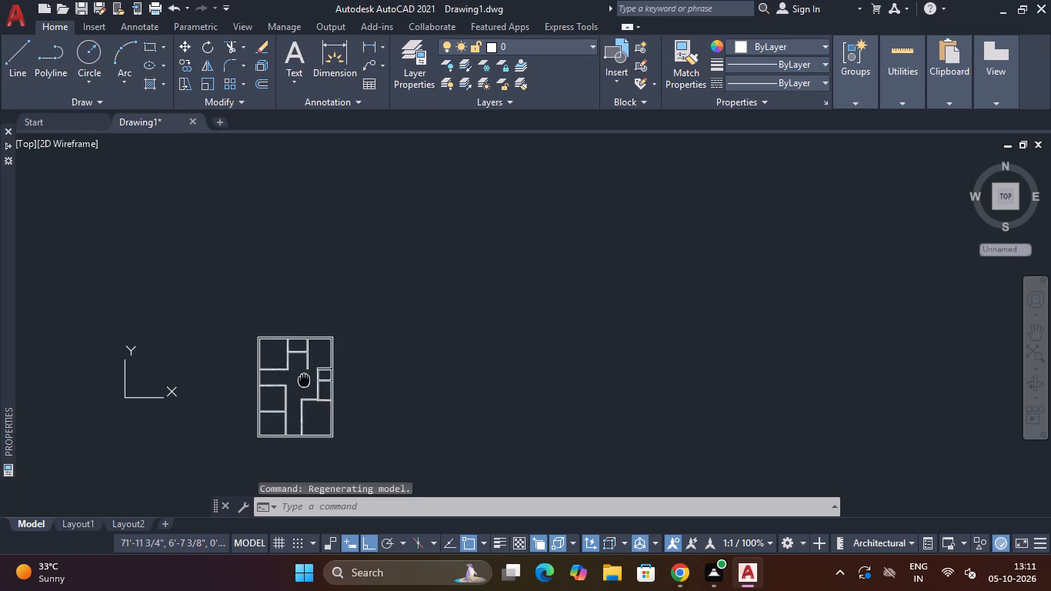
middle_click_drag(302, 379, 312, 315)
scroll(315, 315, "up", 3)
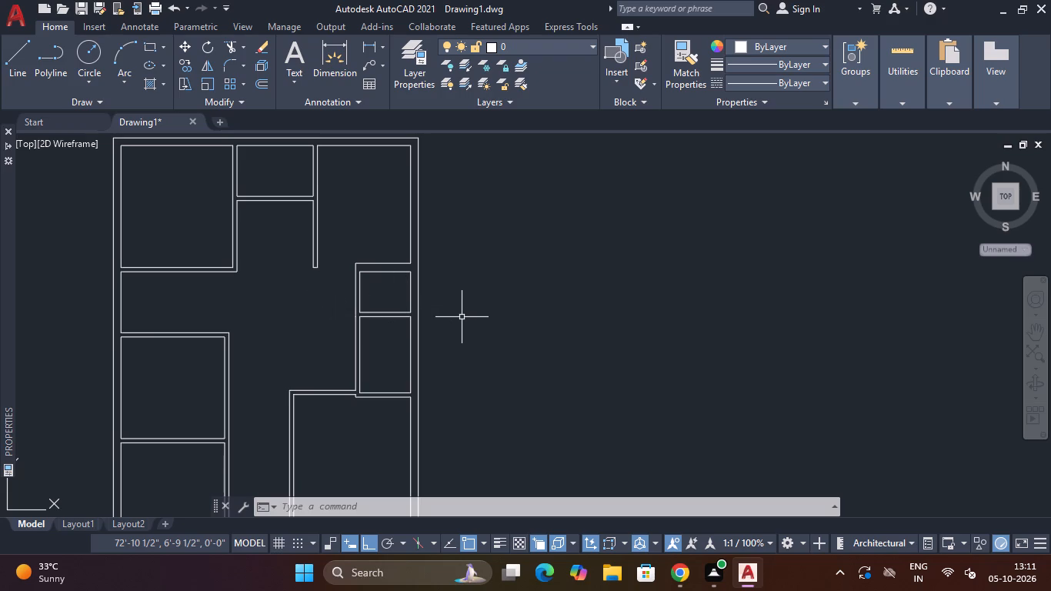
left_click(283, 48)
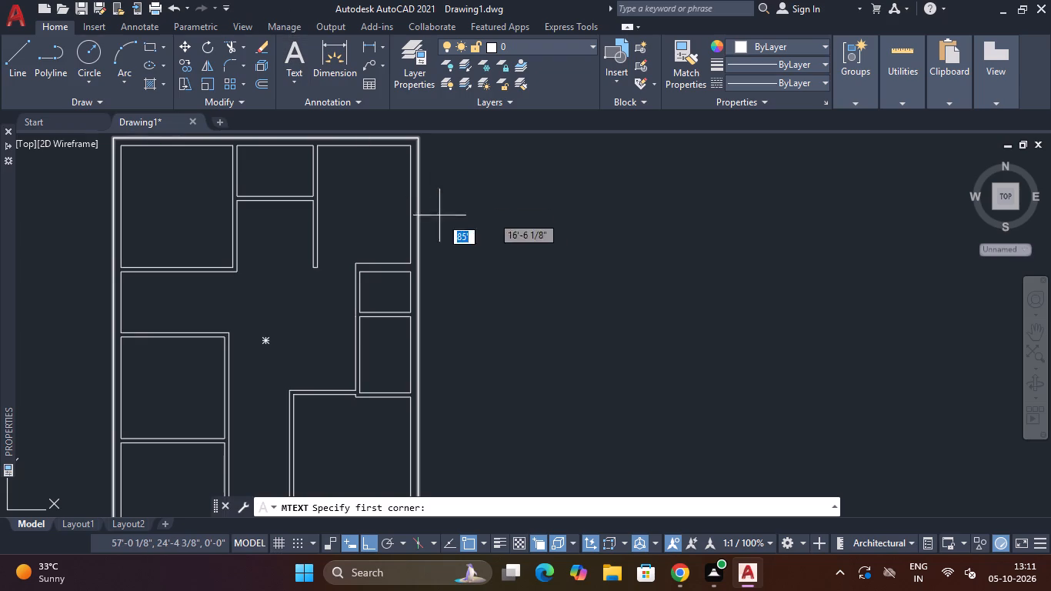
left_click(479, 245)
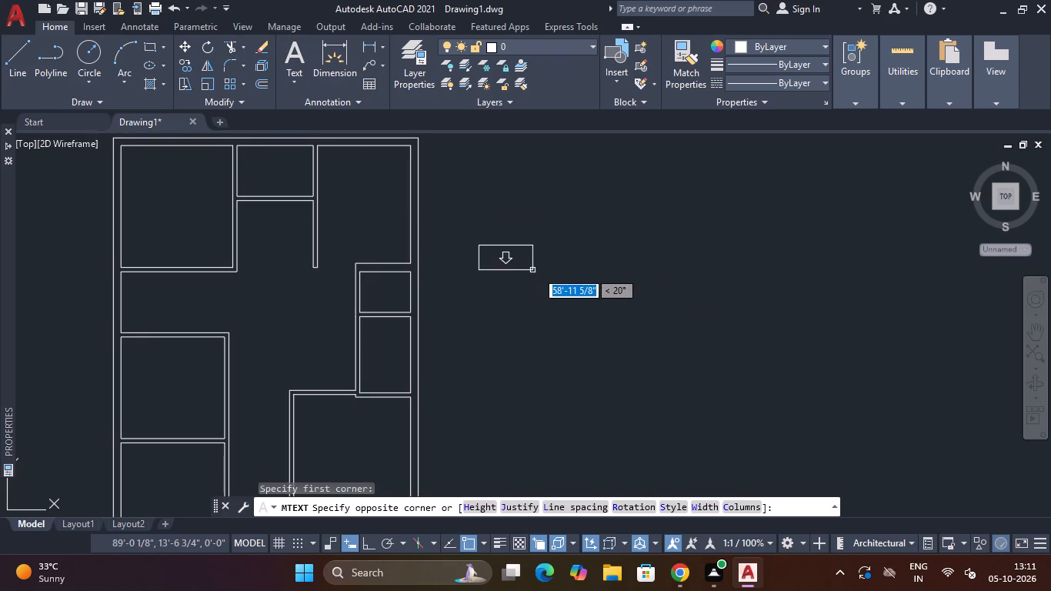
left_click(692, 267)
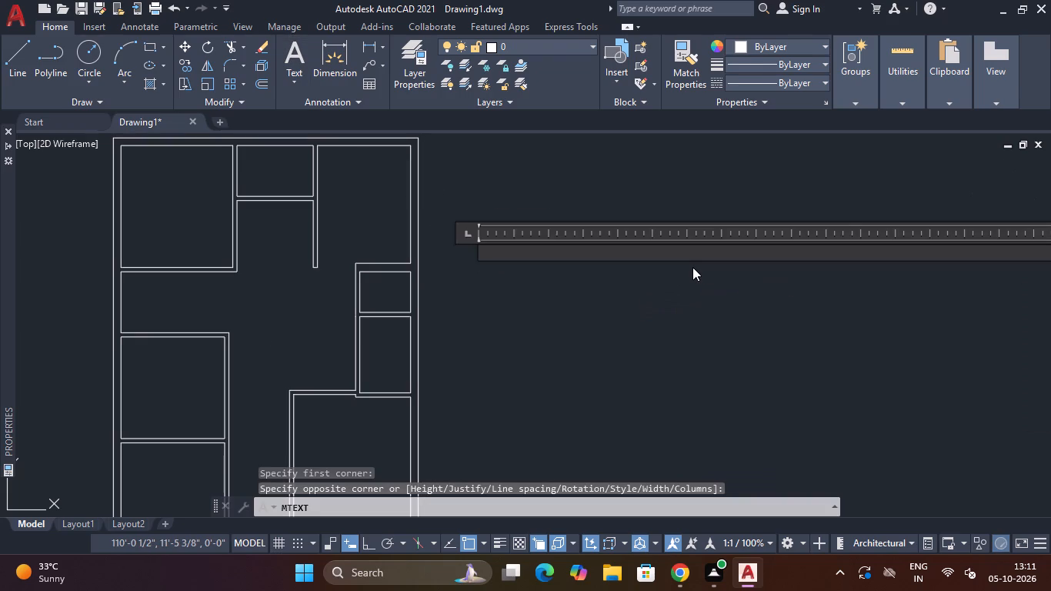
type("3'")
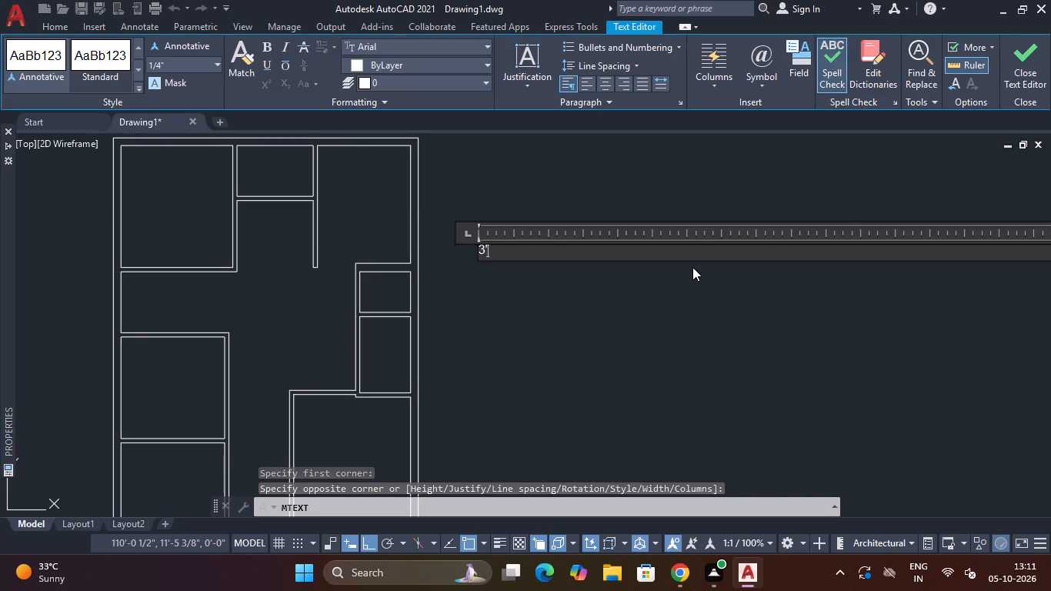
type("6\"")
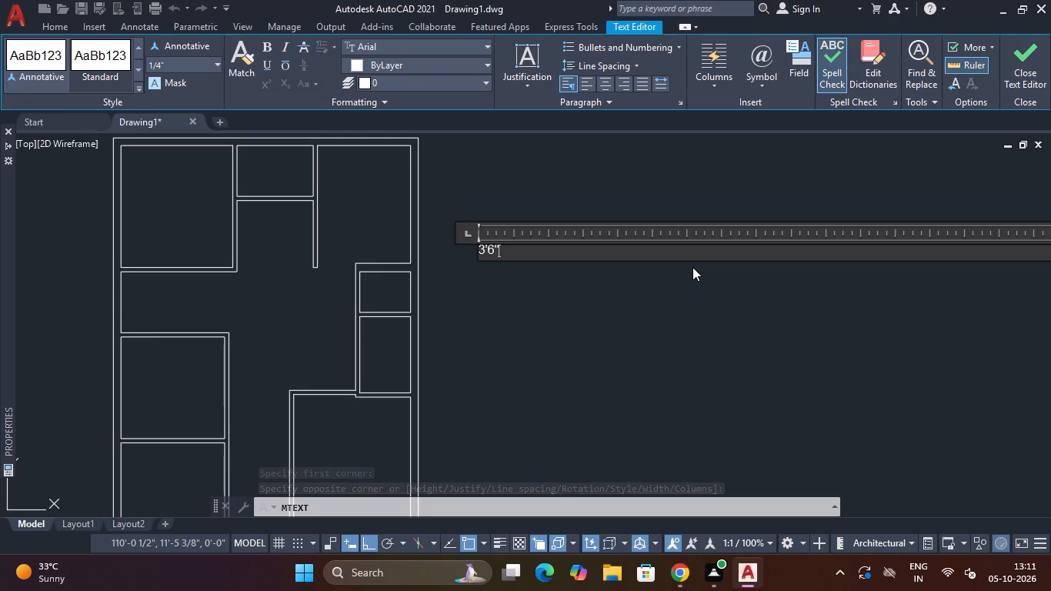
key("Return")
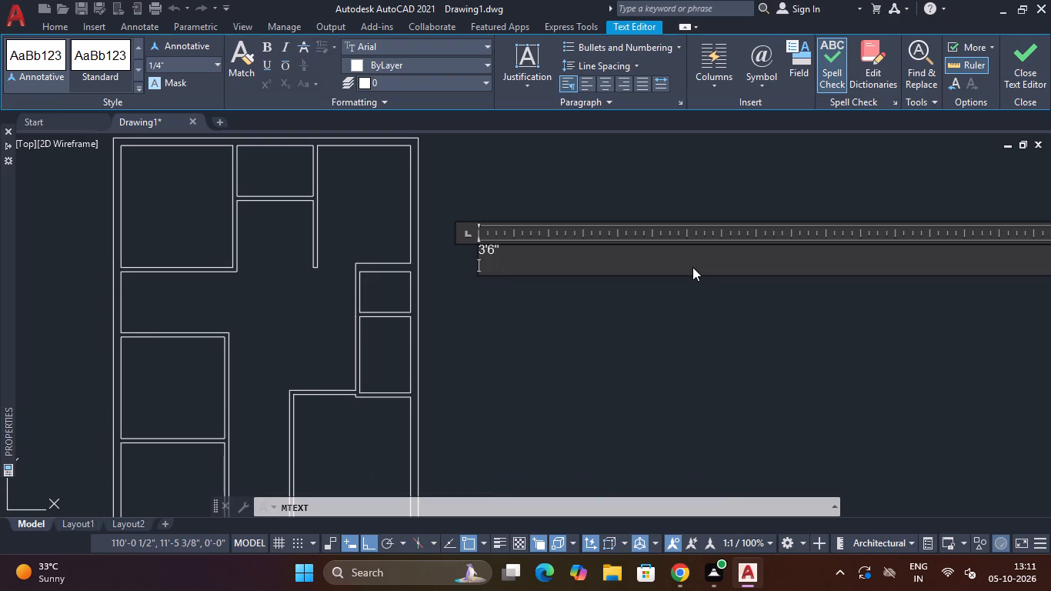
type("2'")
key("6")
key("shift+quotedbl")
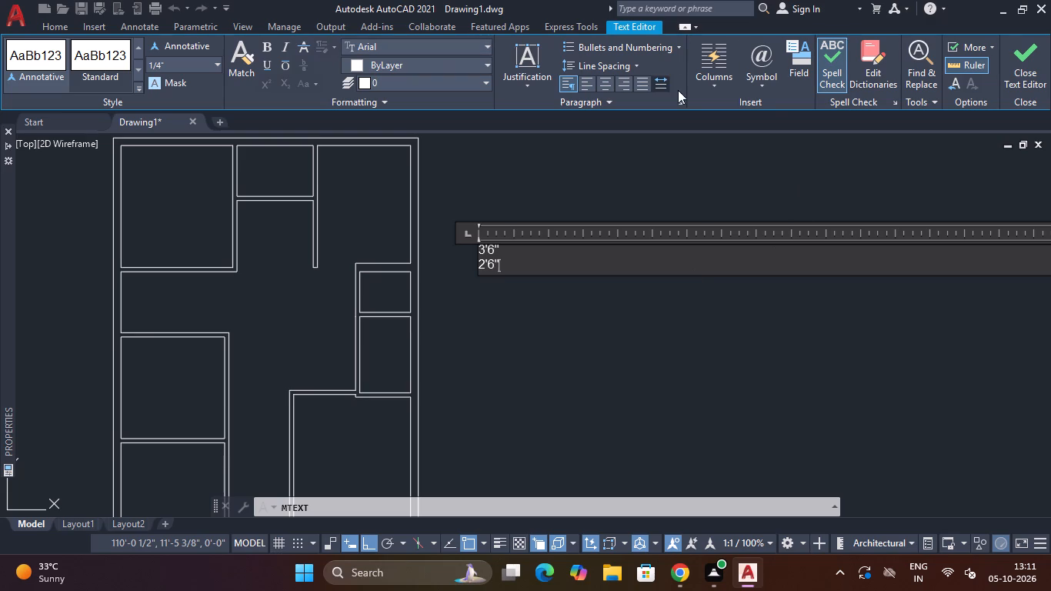
left_click(1025, 51)
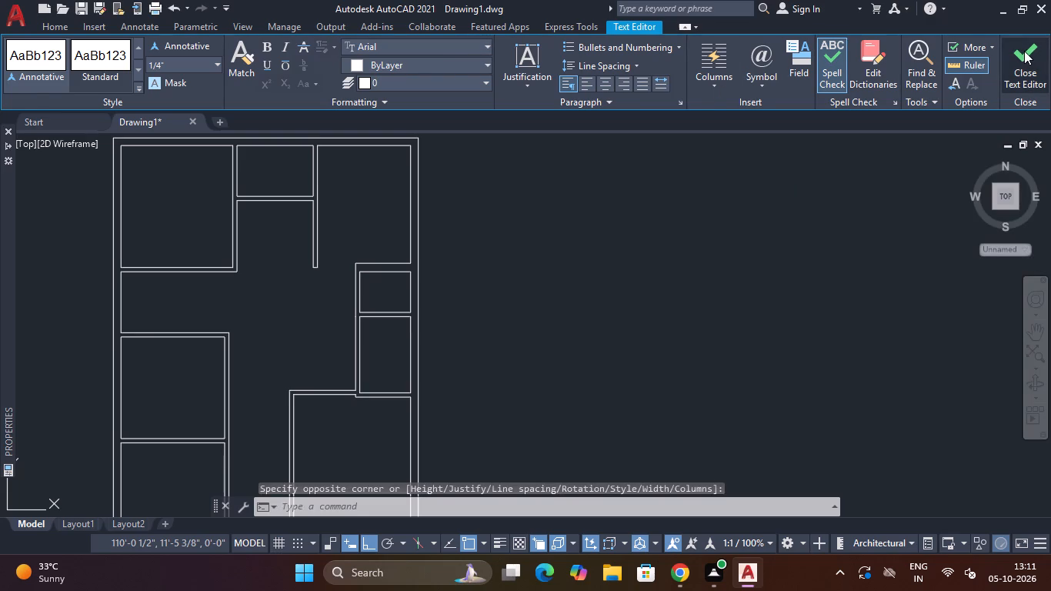
Set the text height of the opening-size note beside the plan to 2'.
scroll(506, 322, "up", 4)
scroll(504, 286, "down", 4)
scroll(480, 212, "up", 1)
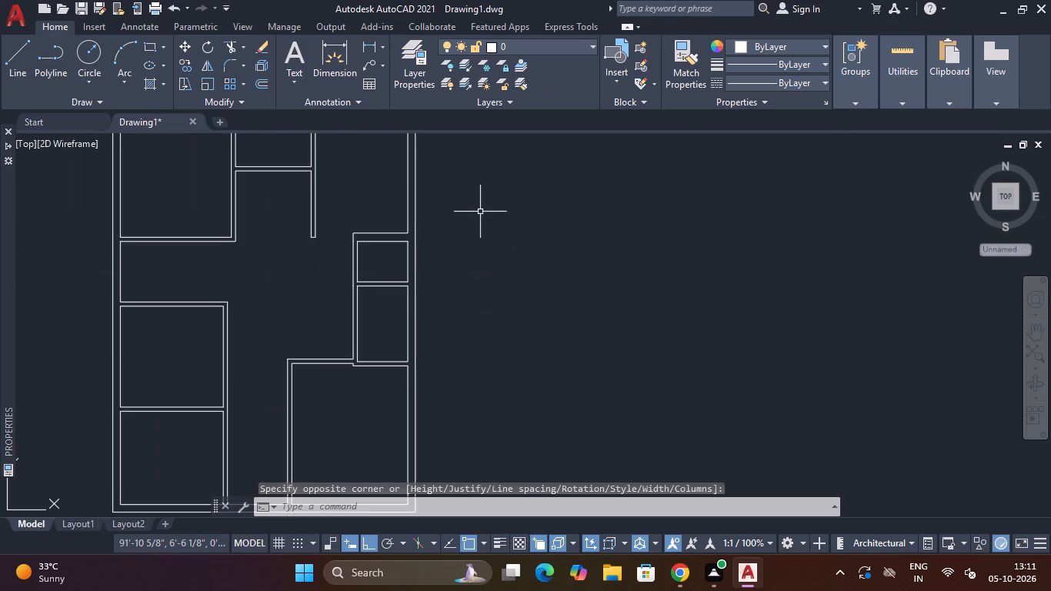
scroll(480, 212, "up", 2)
middle_click_drag(480, 208, 487, 238)
scroll(474, 265, "up", 4)
middle_click_drag(455, 251, 486, 252)
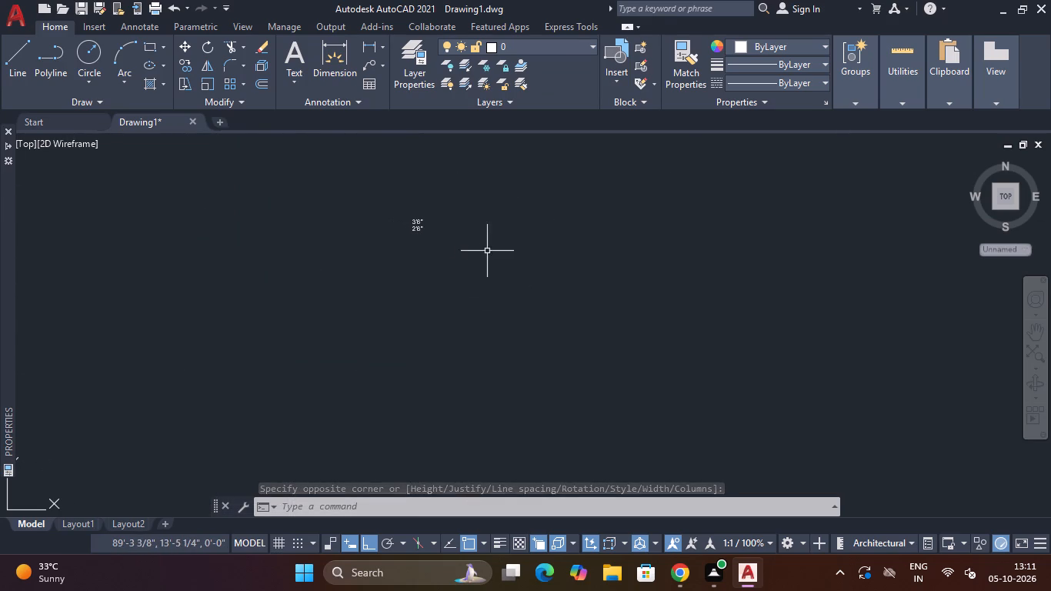
left_click(419, 224)
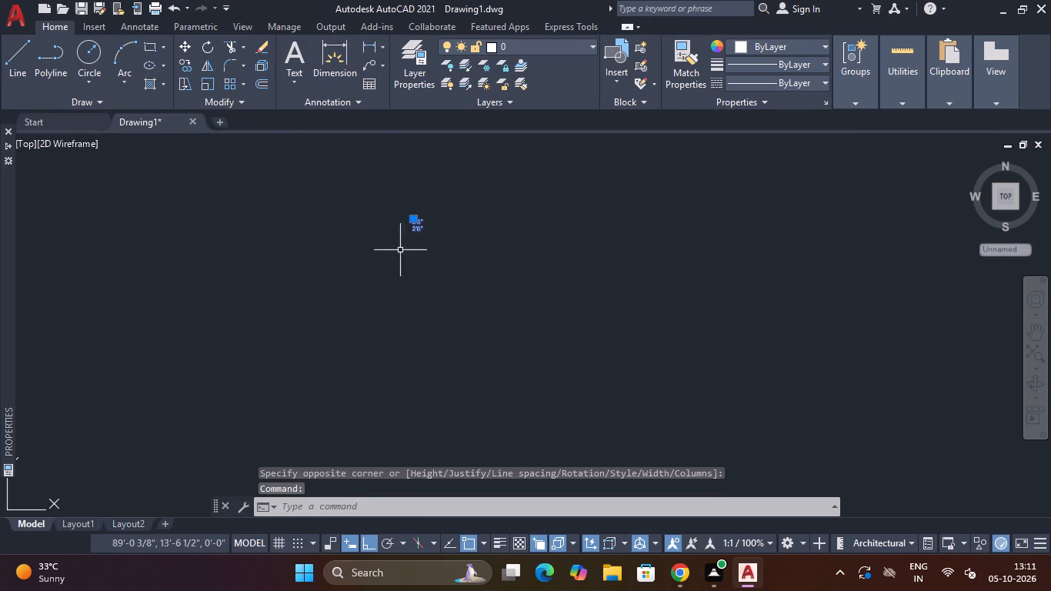
left_click(8, 206)
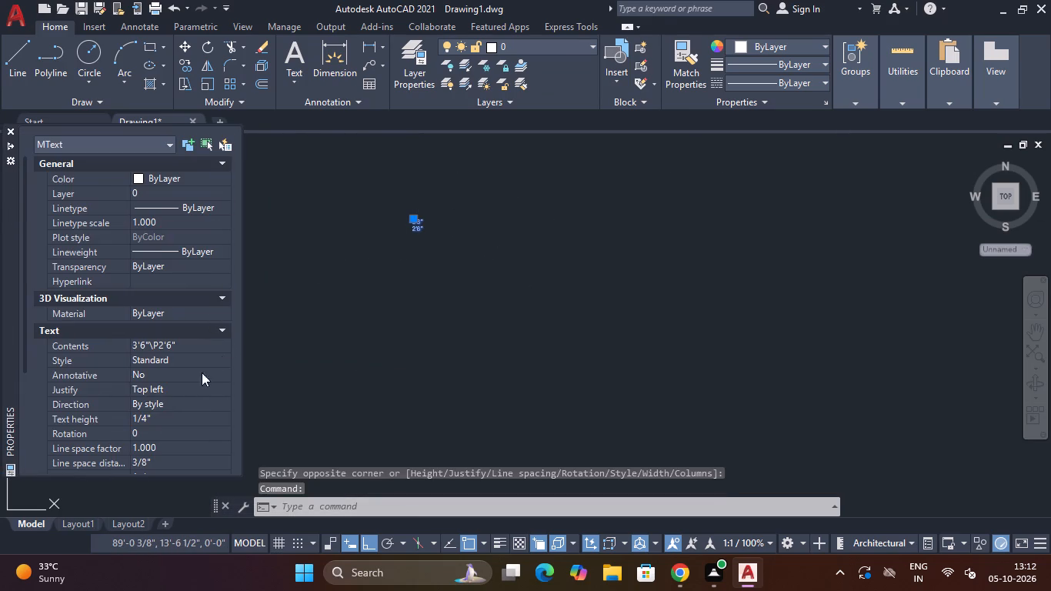
left_click(175, 412)
key("BackSpace")
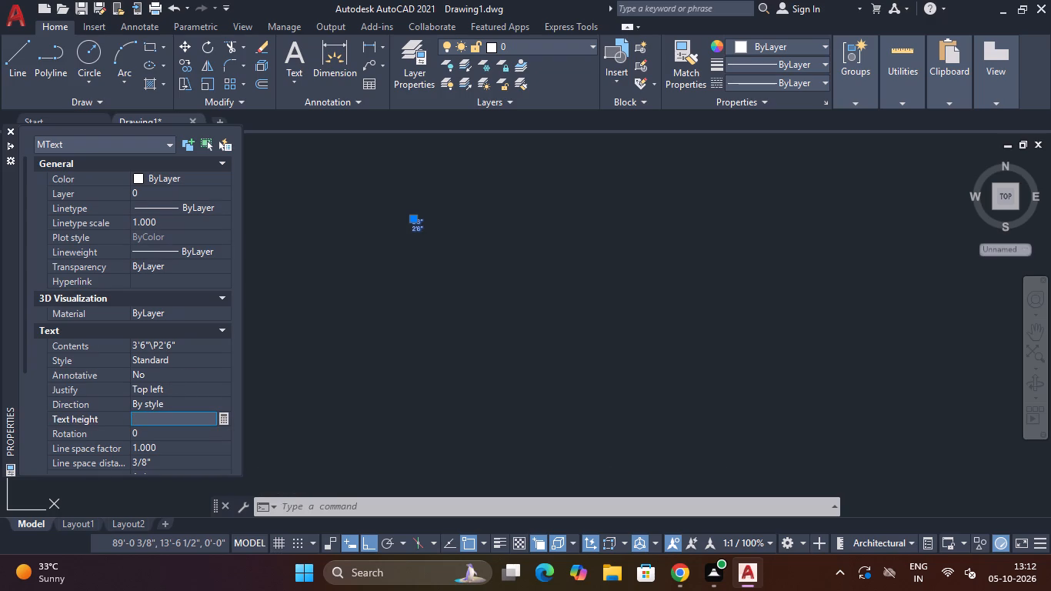
type("2'")
key("Return")
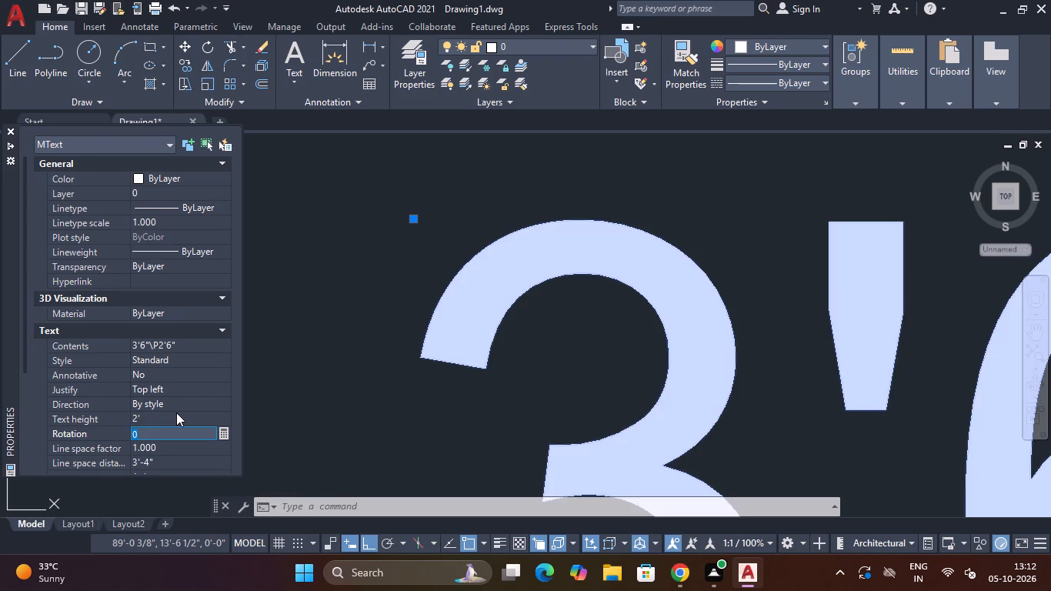
scroll(349, 403, "down", 4)
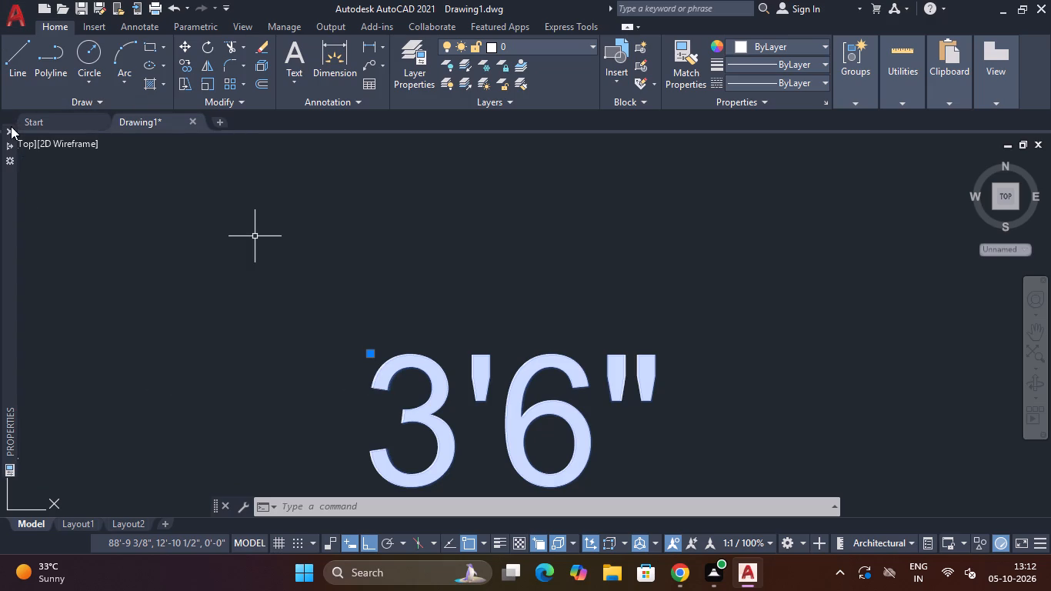
scroll(360, 214, "down", 3)
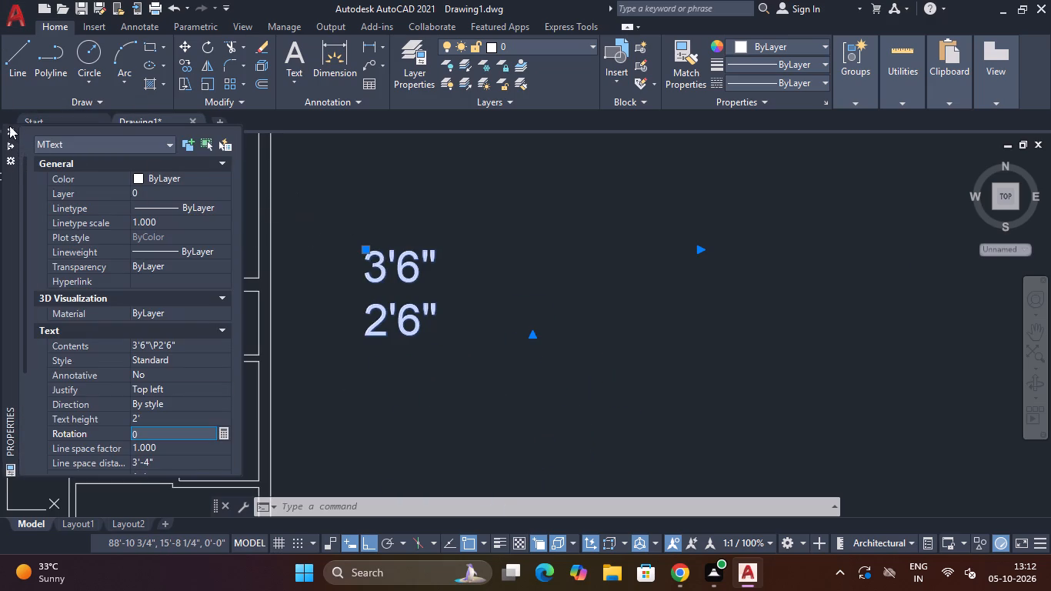
left_click(8, 131)
middle_click_drag(436, 285, 529, 248)
key("Escape")
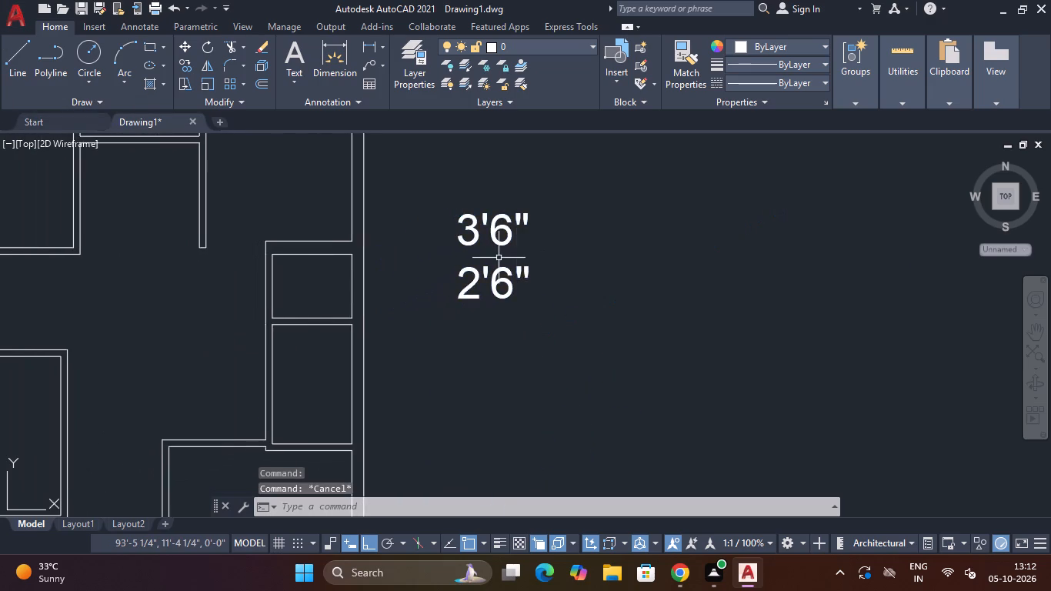
Draw a 5" line across the top-west room's east partition, level with the upper line of its bottom wall.
scroll(497, 258, "down", 2)
scroll(356, 288, "up", 1)
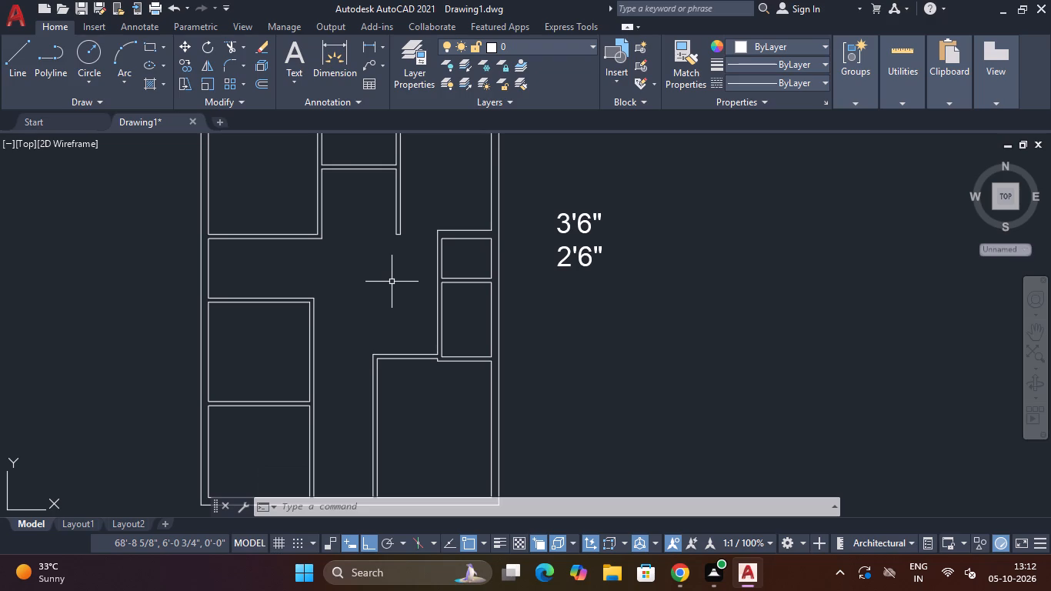
scroll(325, 237, "up", 1)
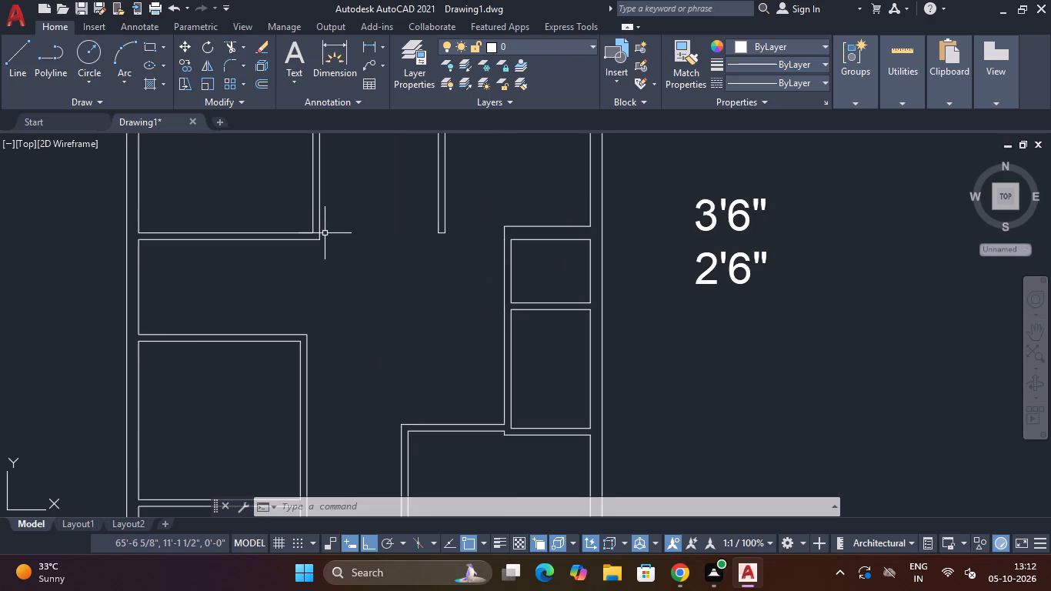
type("L")
key("space")
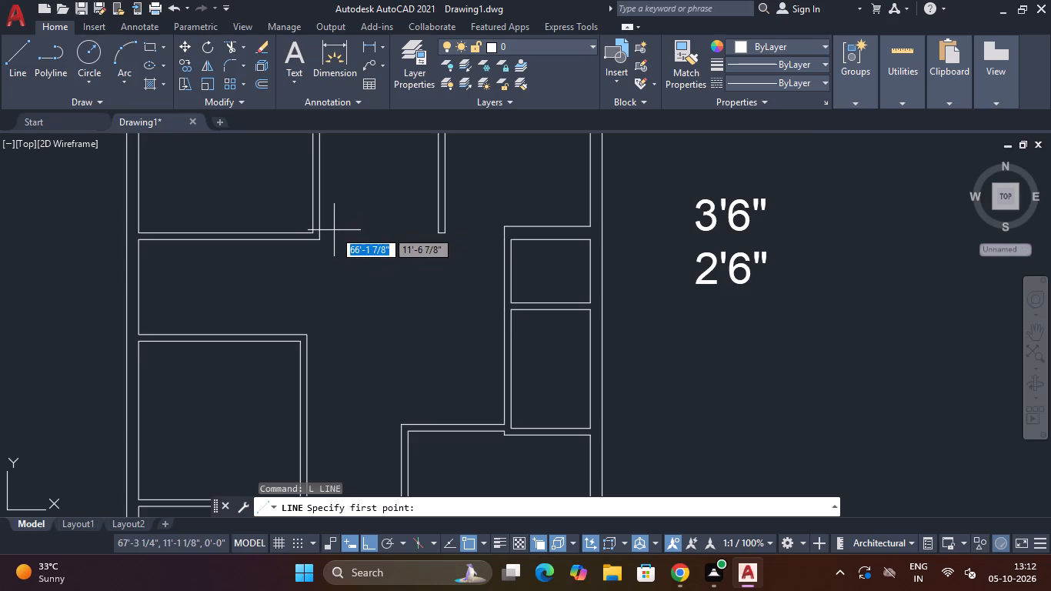
scroll(325, 234, "up", 3)
left_click(273, 231)
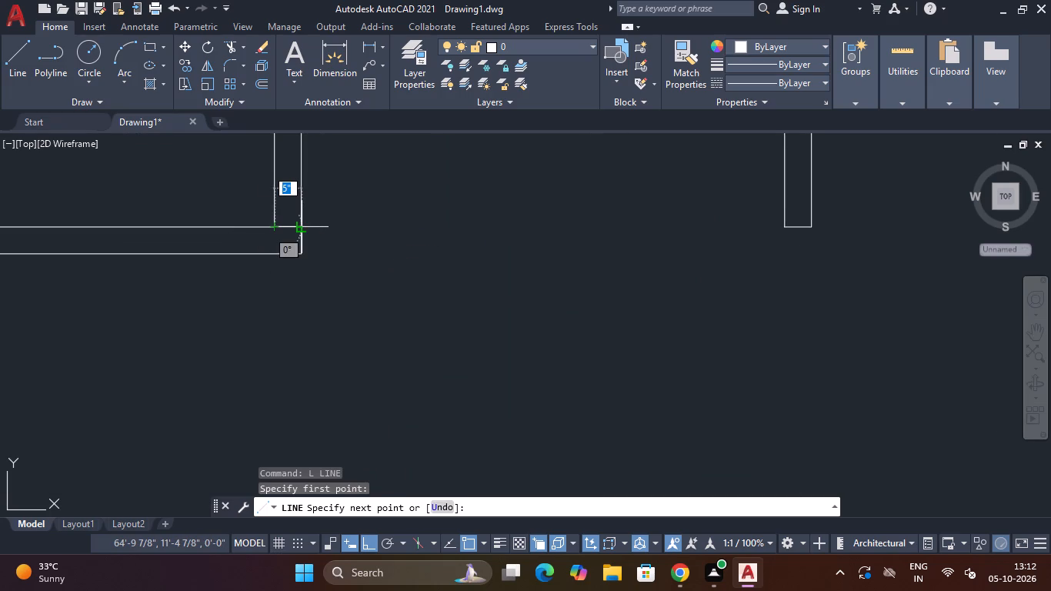
left_click(298, 228)
key("Escape")
Offset the short line across the top-west room's east partition 6" upward to mark the opening's lower jamb.
type("O")
key("space")
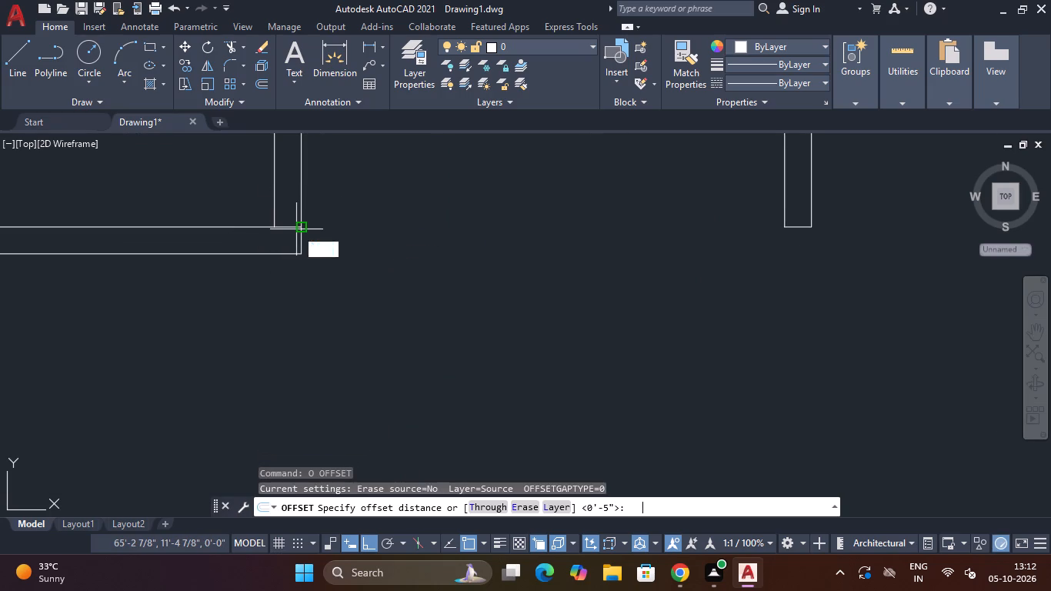
type("6\"")
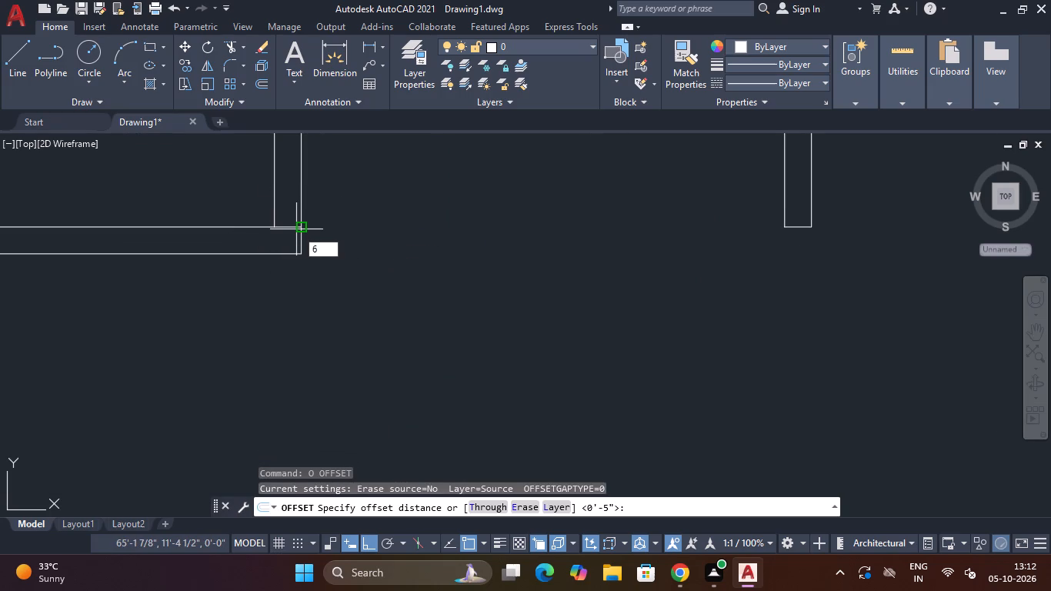
key("Return")
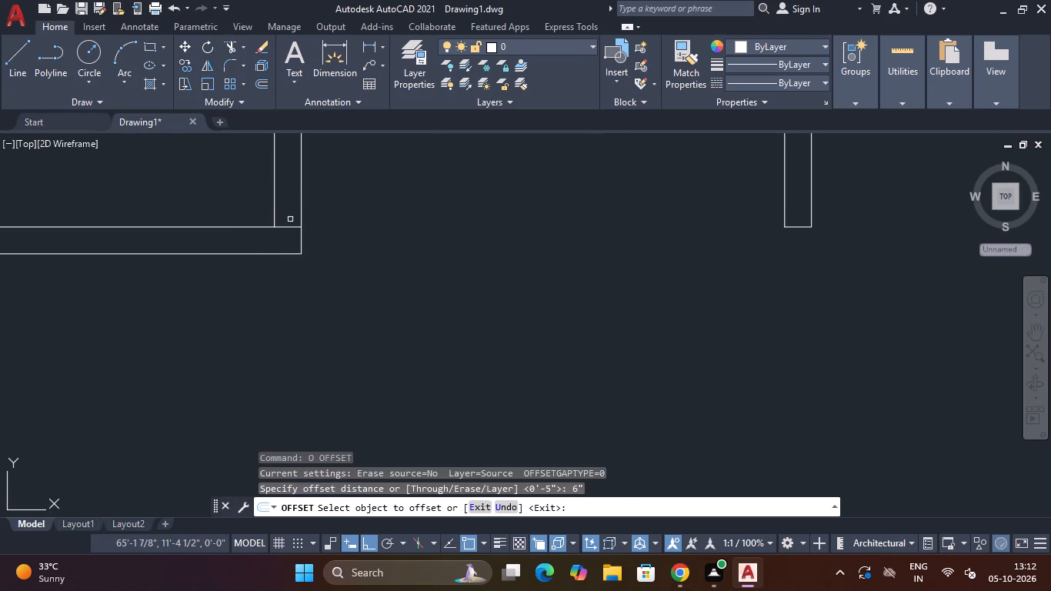
left_click(288, 225)
left_click(295, 207)
scroll(341, 189, "down", 3)
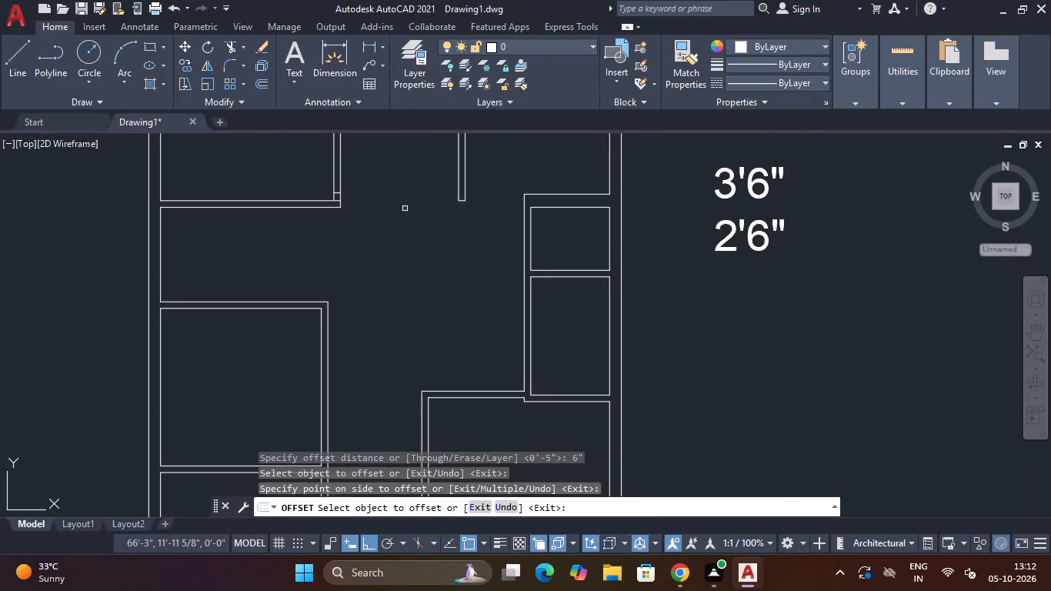
middle_click_drag(405, 209, 388, 244)
key("Escape")
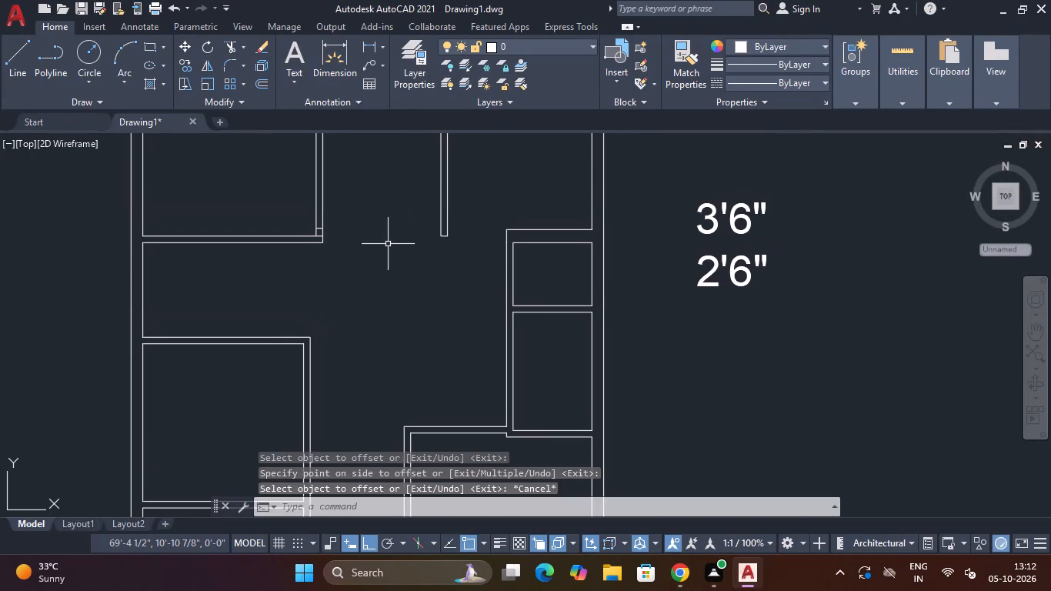
Offset the lower jamb line in the top-west room's east partition 3'6" upward to mark the opening's upper jamb.
type("O")
key("space")
type("3'")
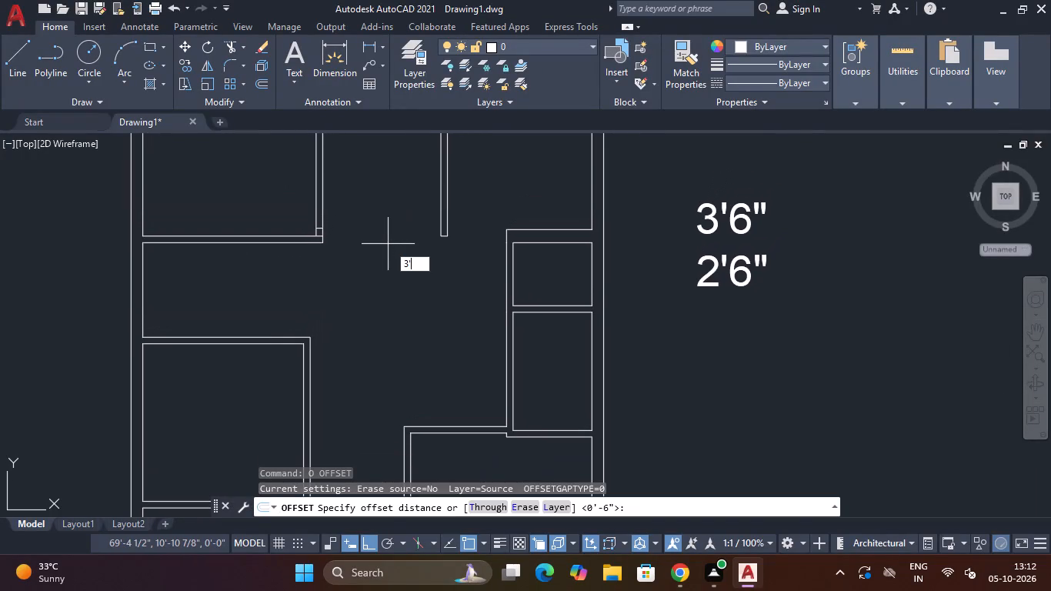
key("6")
key("shift+quotedbl")
key("Return")
scroll(321, 237, "up", 2)
left_click(317, 219)
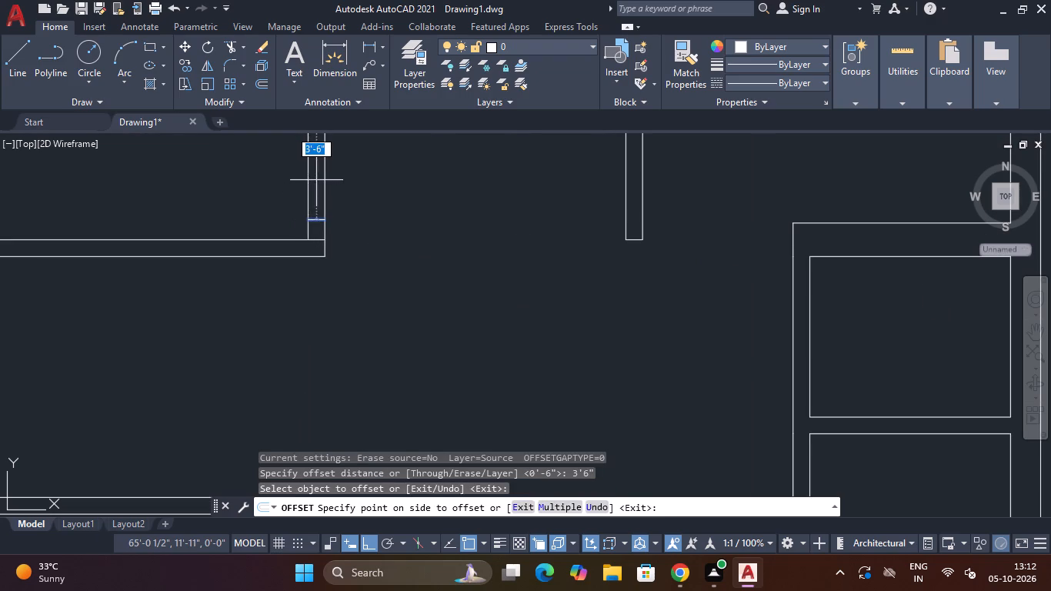
left_click(316, 180)
scroll(356, 203, "down", 3)
middle_click_drag(383, 200, 394, 237)
scroll(387, 232, "up", 1)
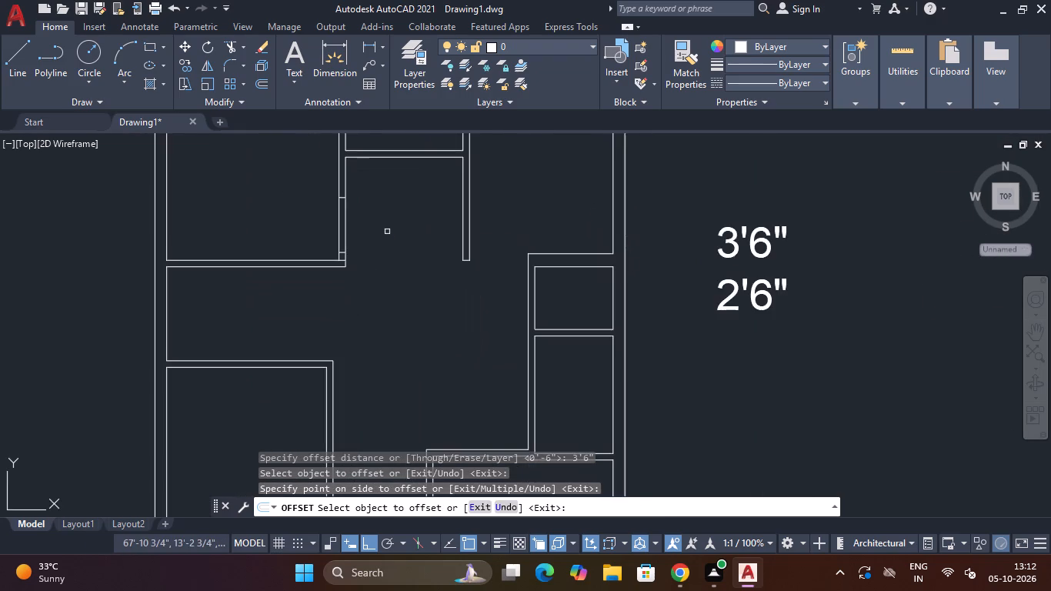
middle_click_drag(386, 231, 378, 289)
scroll(375, 292, "down", 2)
key("Escape")
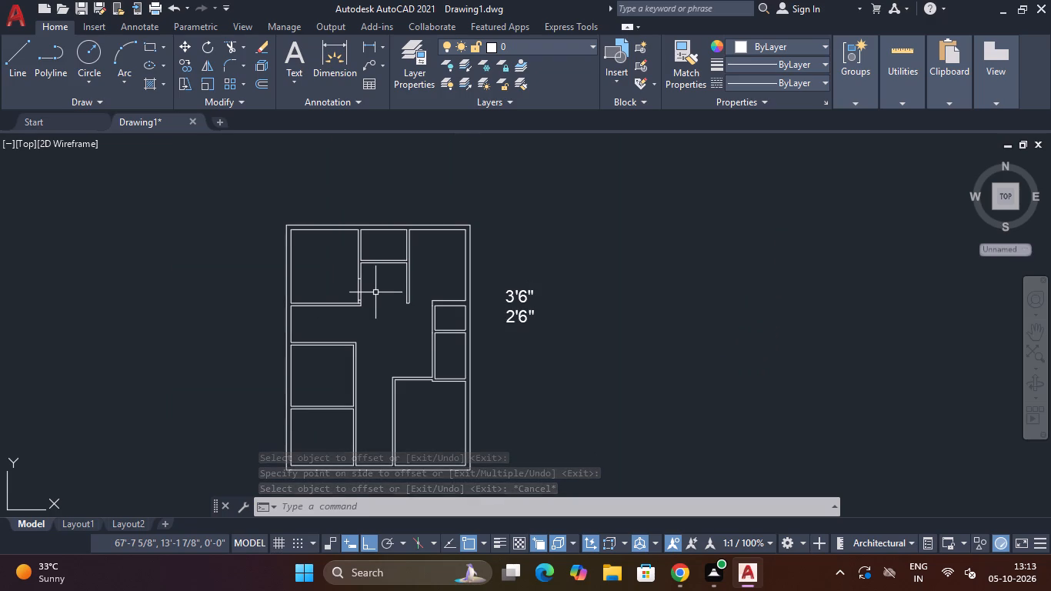
Draw a 5" line across the bottom wall of the top-middle small room, at the wall's west end.
type("L")
key("space")
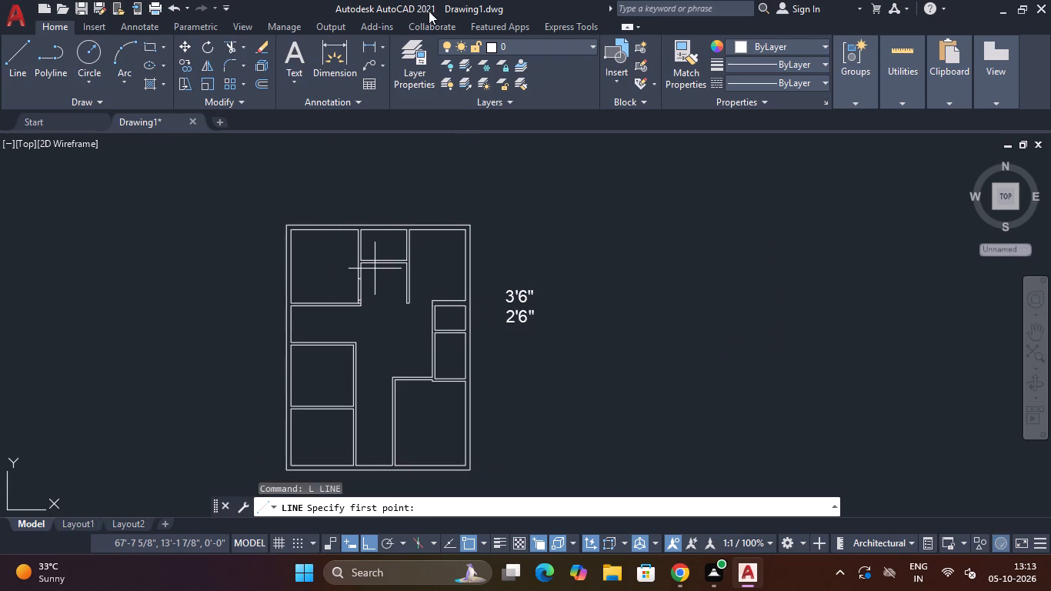
scroll(364, 251, "up", 5)
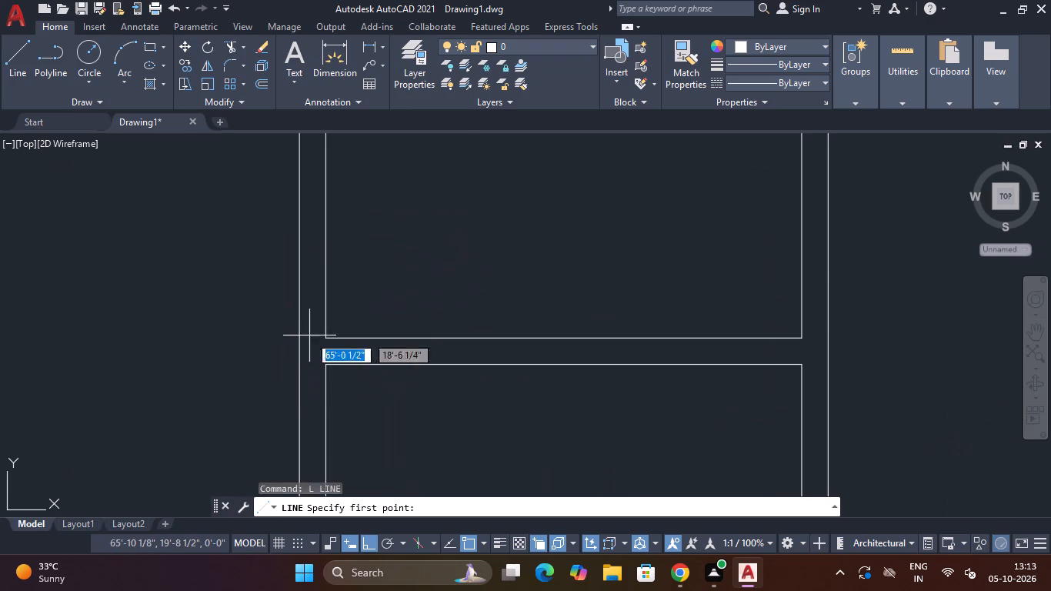
left_click(322, 333)
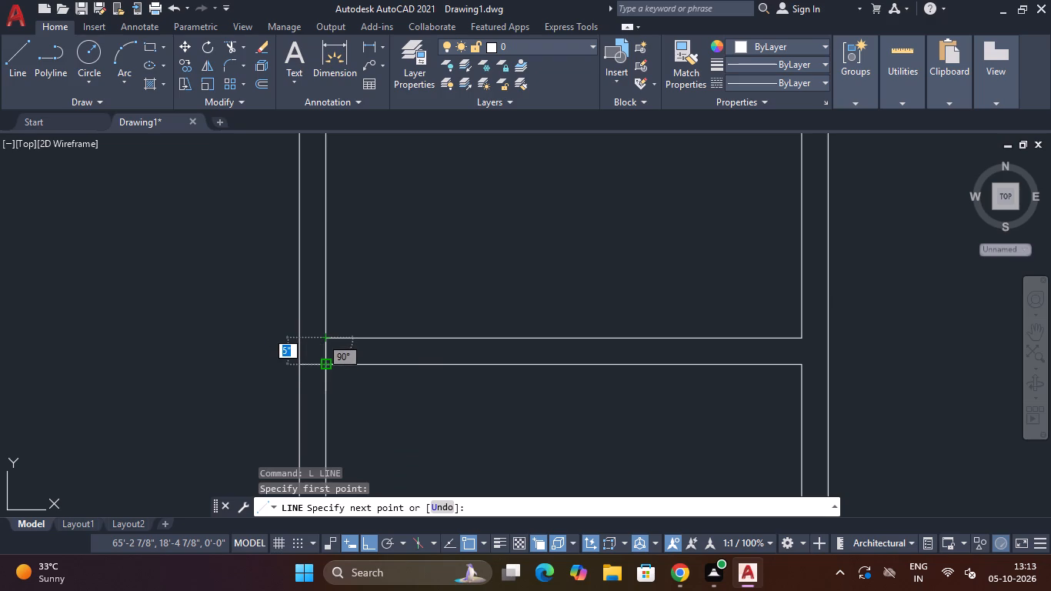
left_click(324, 360)
key("Escape")
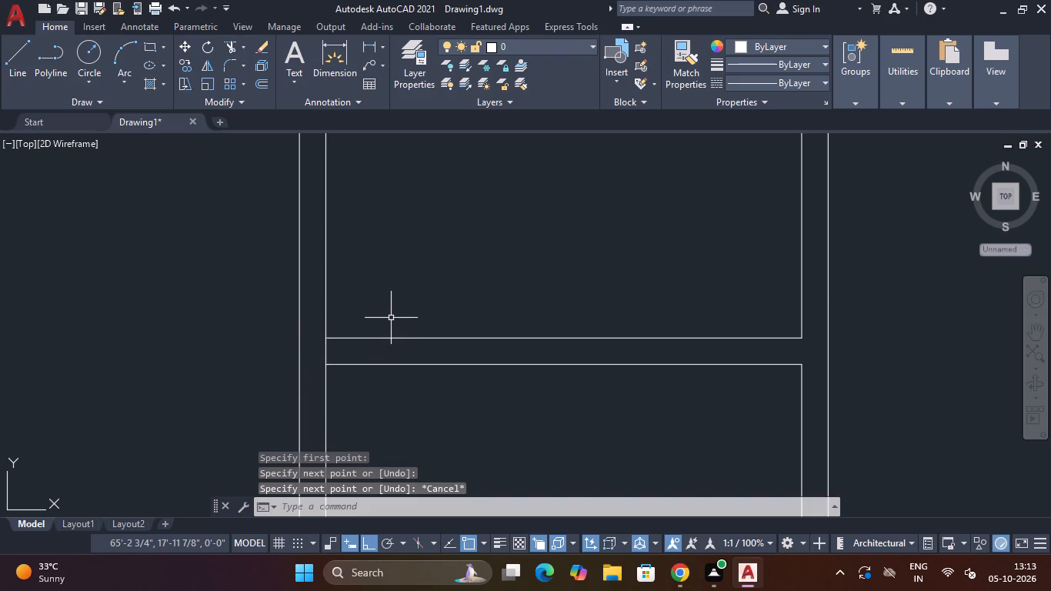
Offset the short line in the top-middle room's bottom wall 6" eastward to mark the opening's west jamb.
type("O")
key("space")
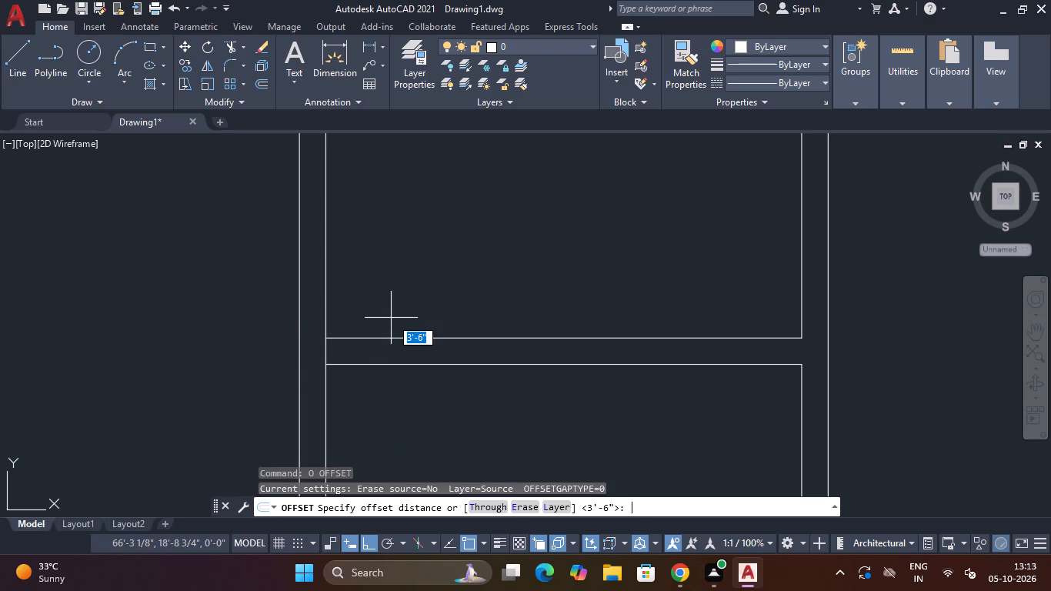
type("6\"")
key("Return")
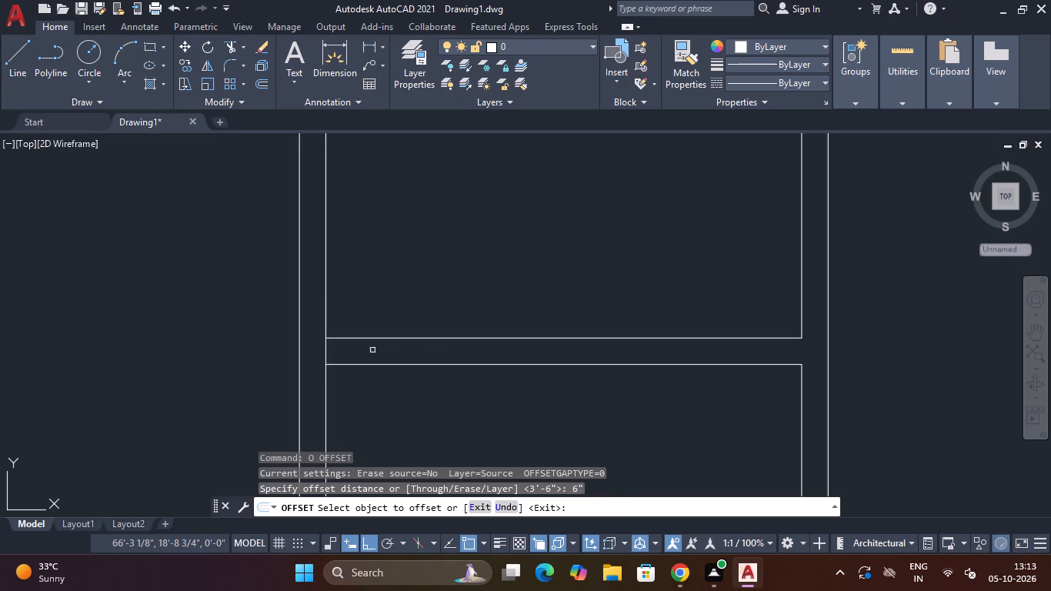
left_click(324, 356)
left_click(378, 358)
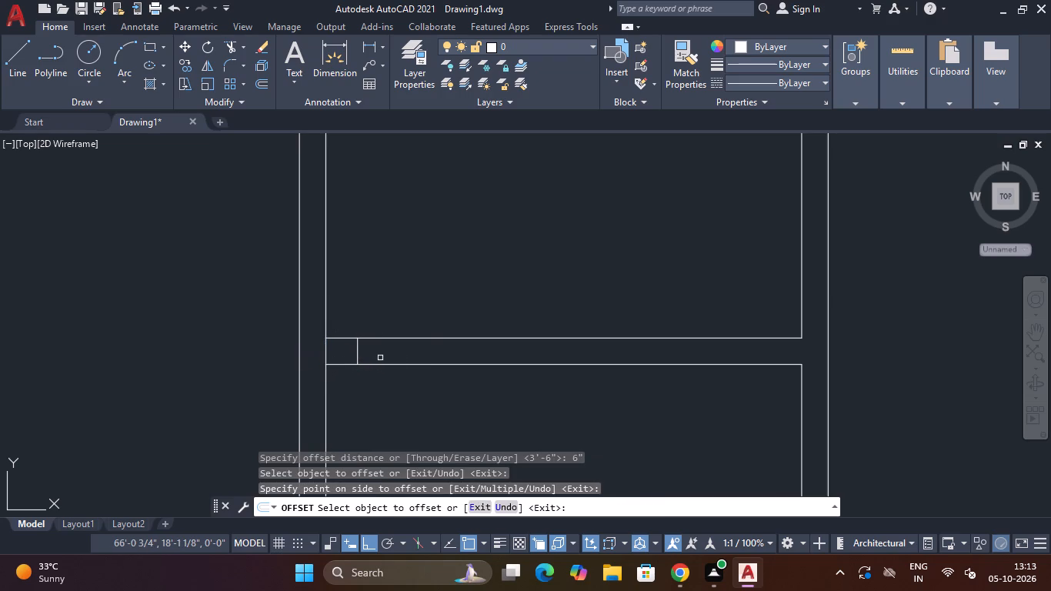
key("Escape")
key("Escape")
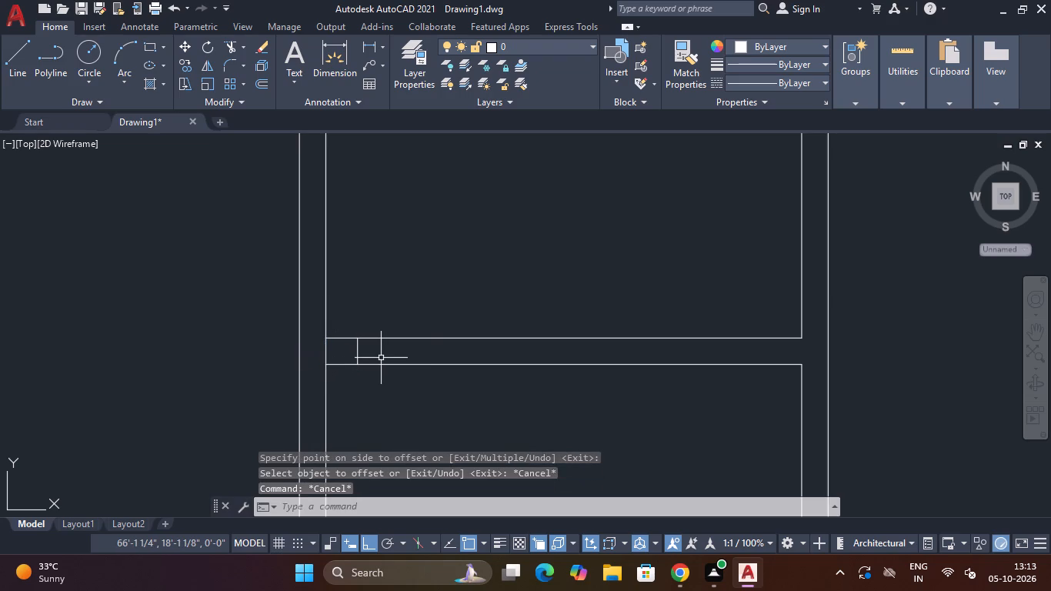
Offset the west jamb line in the top-middle room's bottom wall 2'6" eastward to mark the opening's east jamb.
scroll(417, 289, "down", 5)
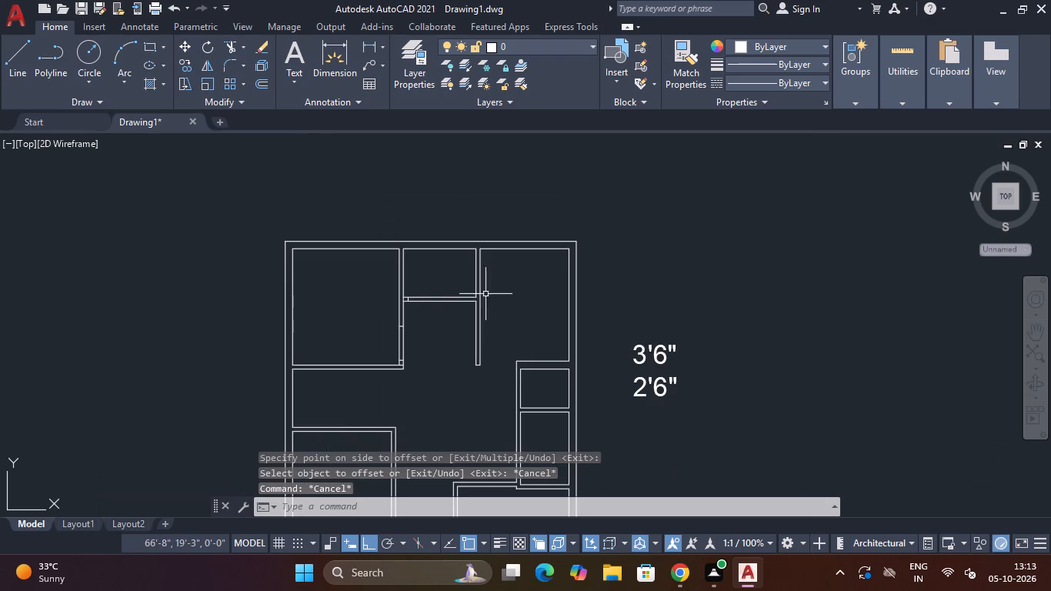
scroll(459, 306, "up", 3)
key("Escape")
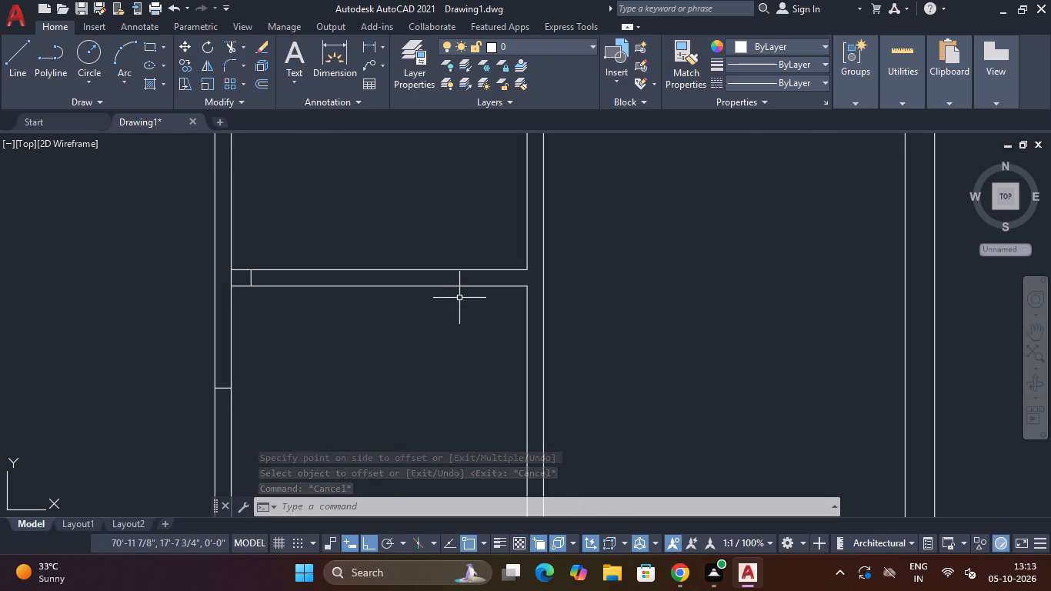
key("Escape")
type("O")
key("space")
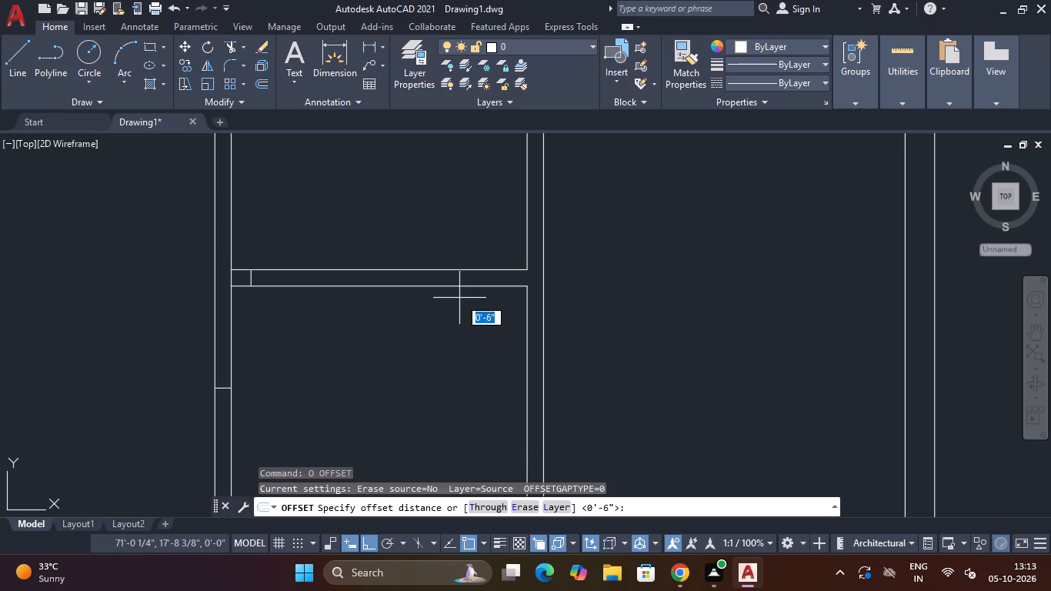
type("2'")
type("6\"")
key("Return")
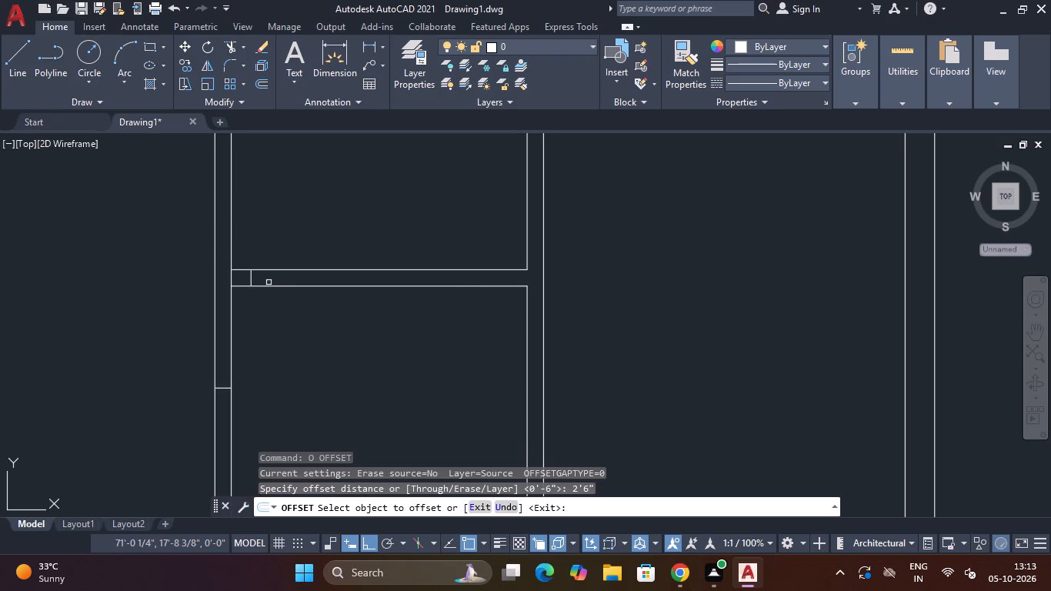
left_click(250, 276)
left_click(284, 281)
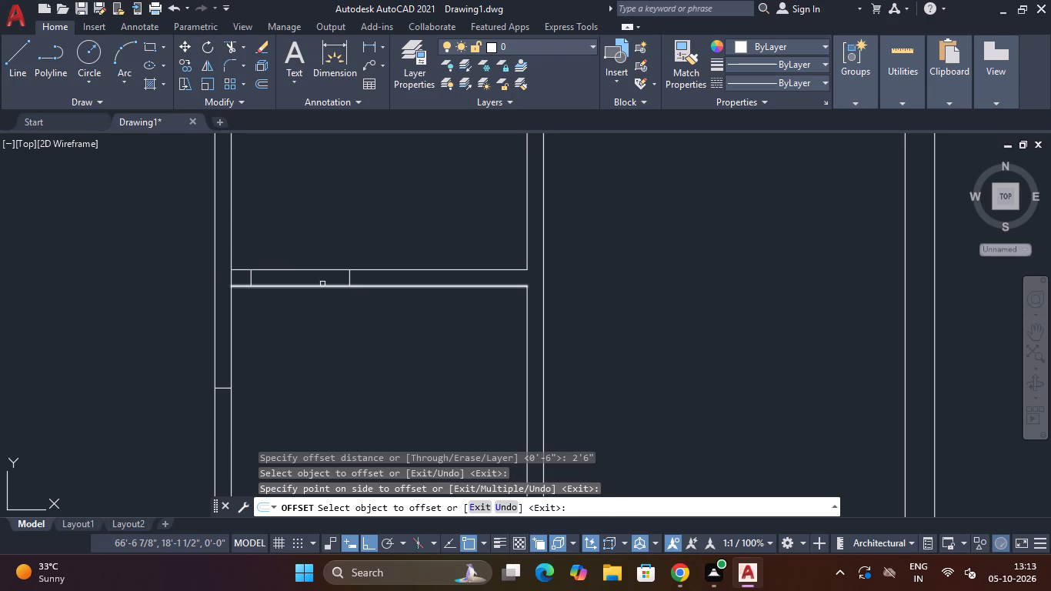
scroll(610, 287, "down", 5)
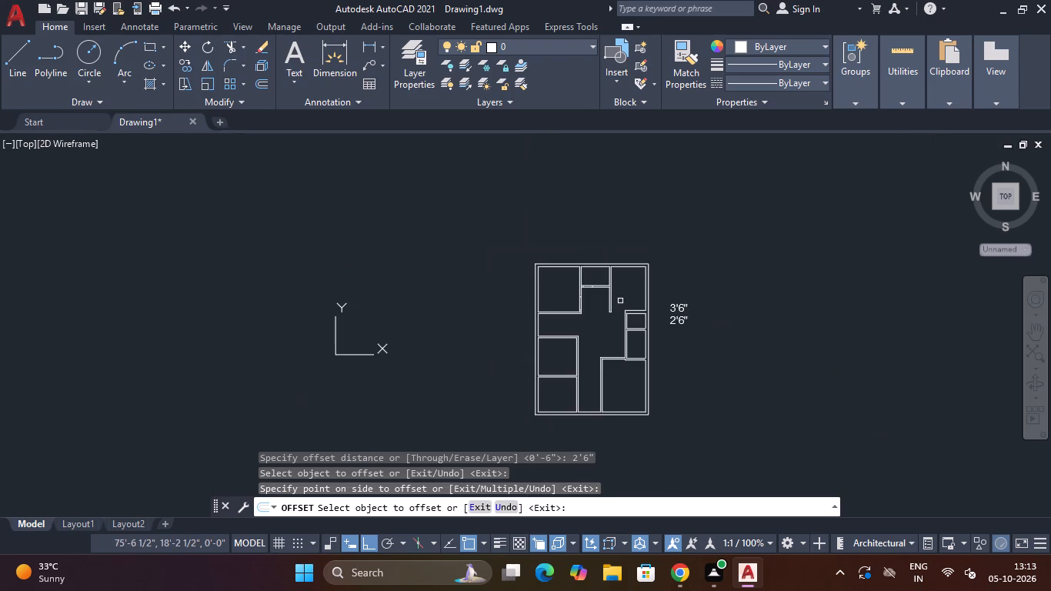
middle_click_drag(602, 336, 586, 315)
key("Escape")
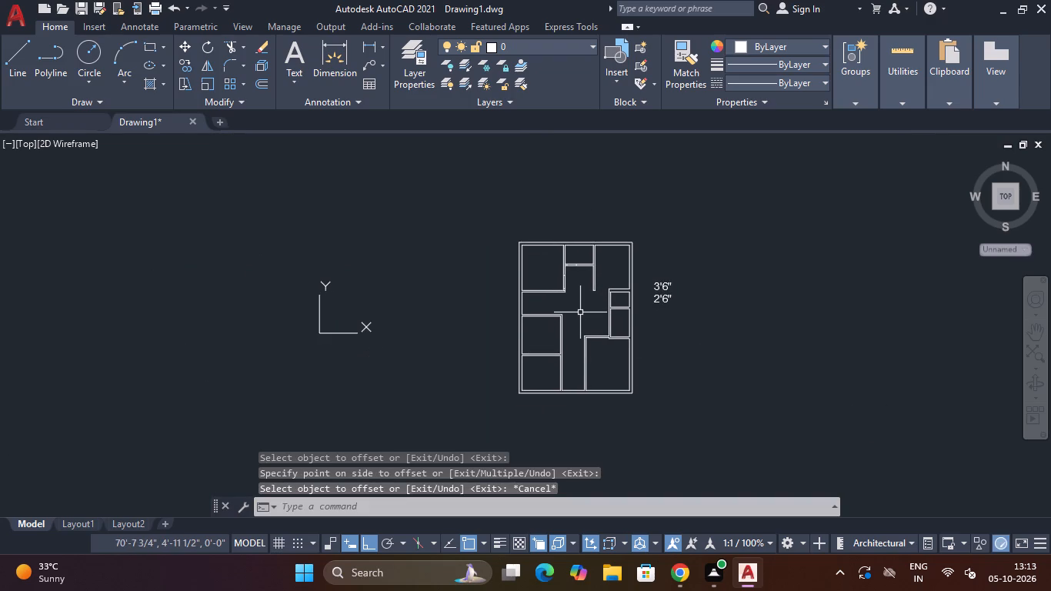
Draw a 5" line across the west partition of the upper small east room, level with the room's top inner wall line.
type("L")
key("space")
scroll(620, 287, "up", 4)
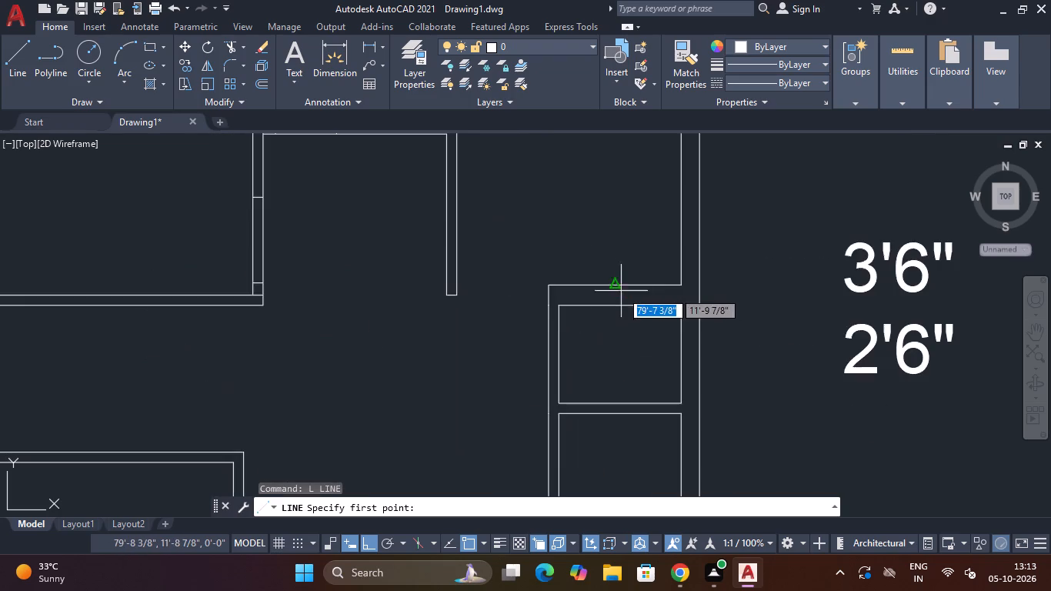
scroll(556, 322, "up", 3)
left_click(569, 268)
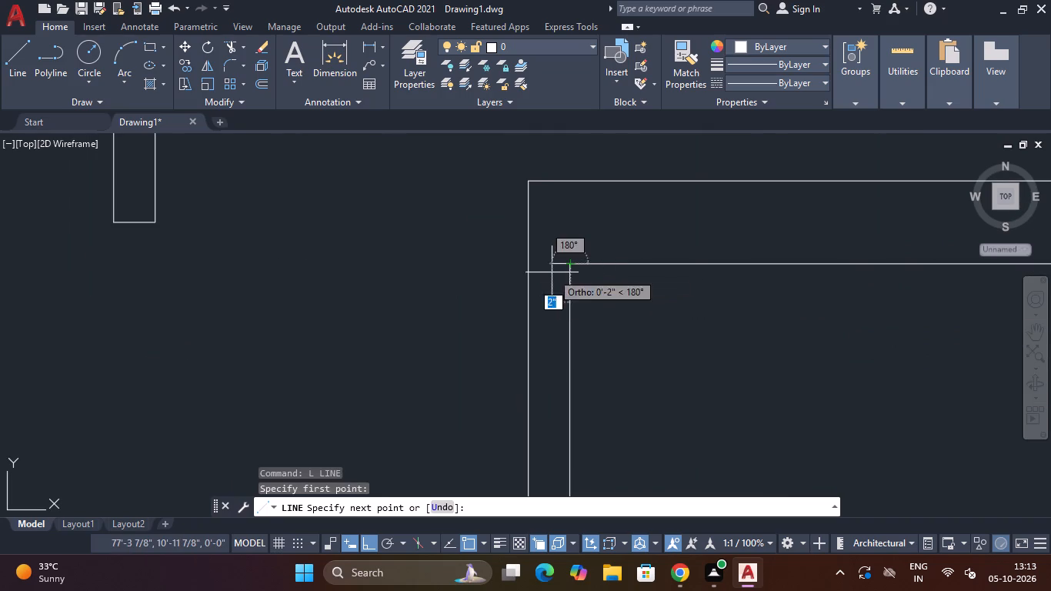
left_click(529, 264)
key("Escape")
key("Escape")
key("Escape")
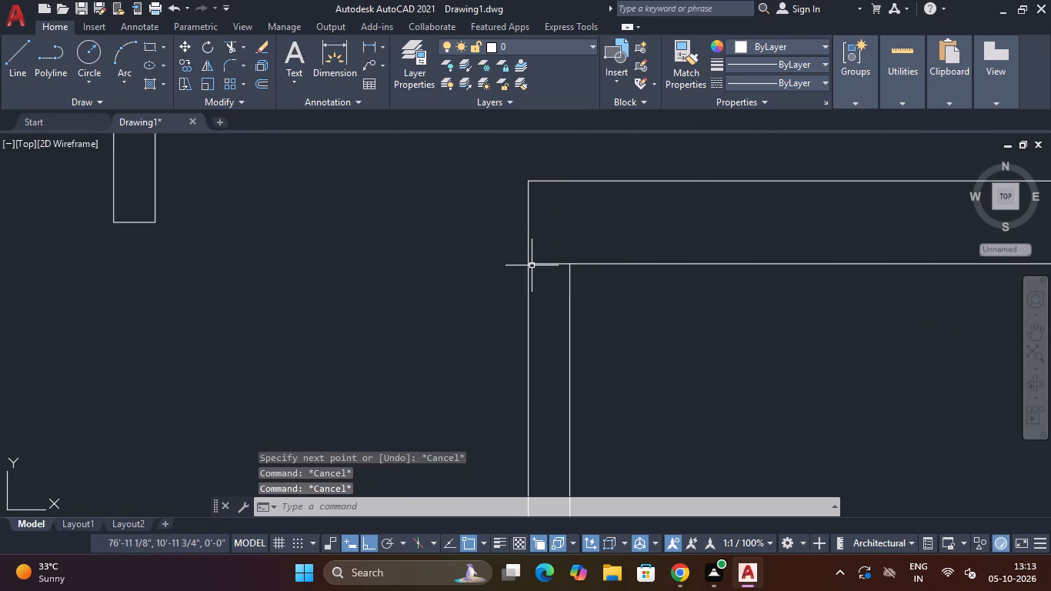
Offset the short line in the upper small east room's west partition 6" downward to mark the opening's upper jamb.
type("O")
key("space")
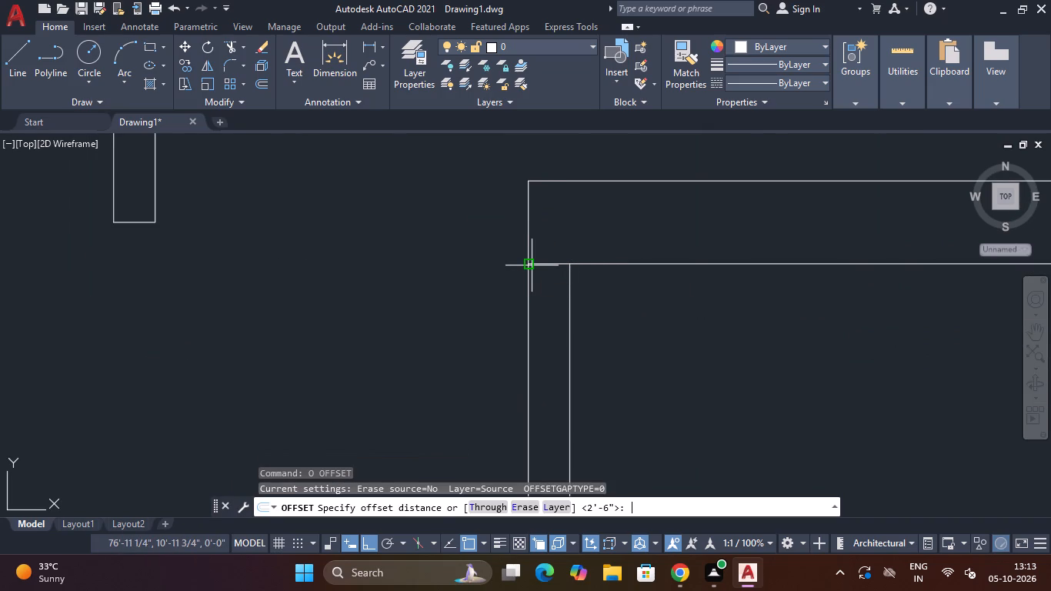
type("6\"")
key("Return")
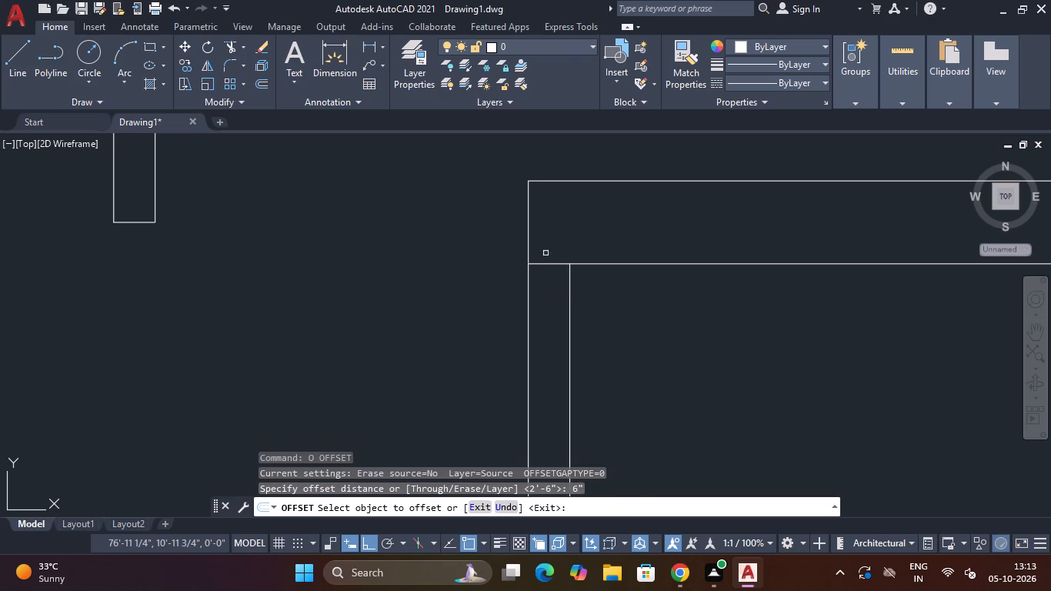
left_click(557, 262)
left_click(556, 309)
key("Escape")
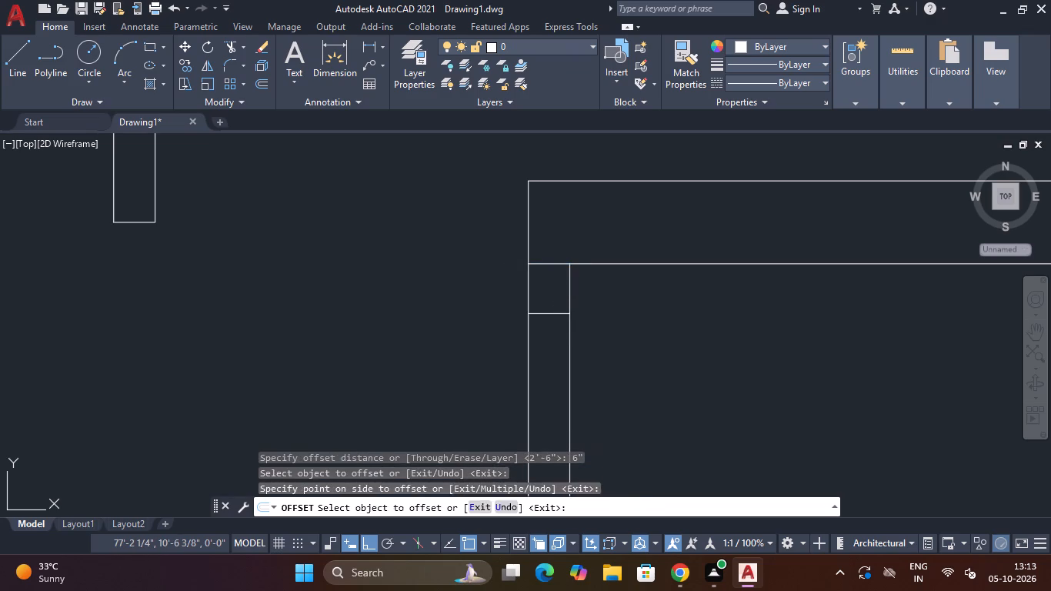
key("Escape")
Offset the upper jamb line in the upper small east room's west partition 2'6" downward to mark the opening's lower jamb.
type("O")
key("space")
key("BackSpace")
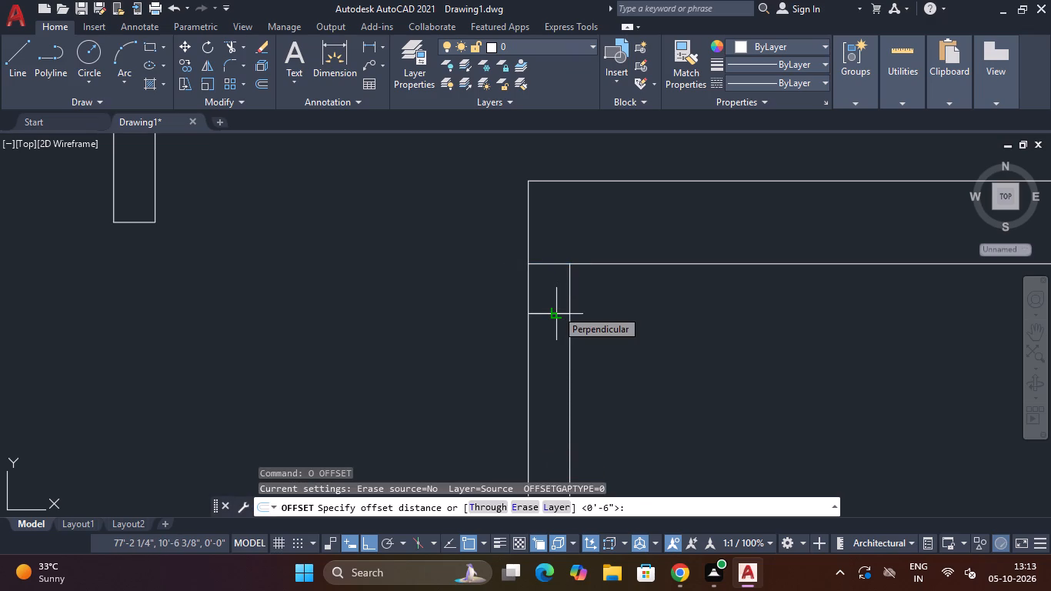
type("2'")
type("6\"")
key("Return")
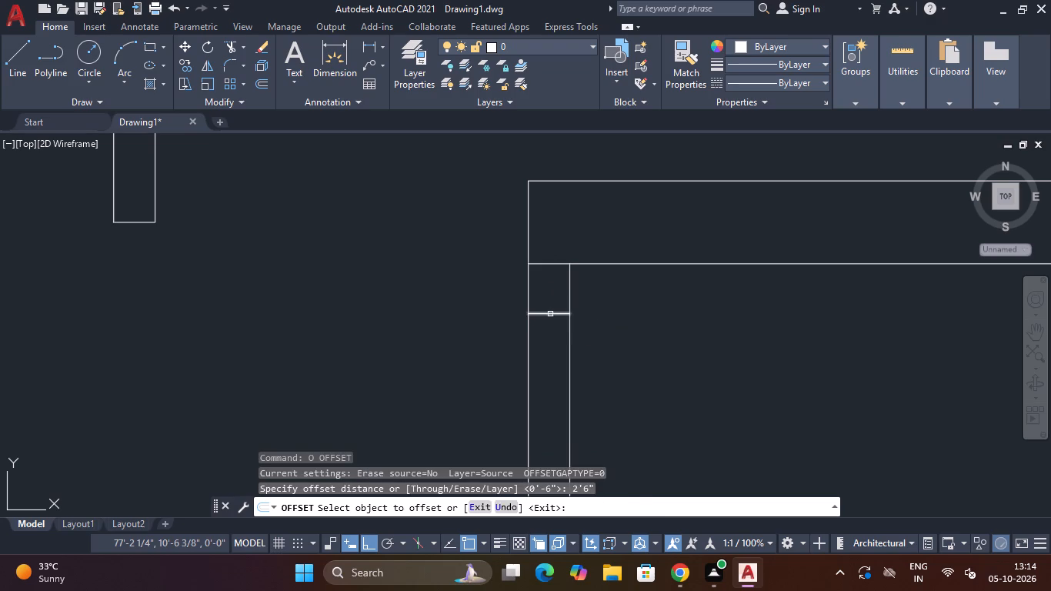
left_click(550, 314)
left_click(548, 354)
Draw a 5" line across the bottom wall of the lower small east room, starting at the room's inner southwest corner.
scroll(548, 354, "down", 4)
middle_click_drag(590, 339, 592, 316)
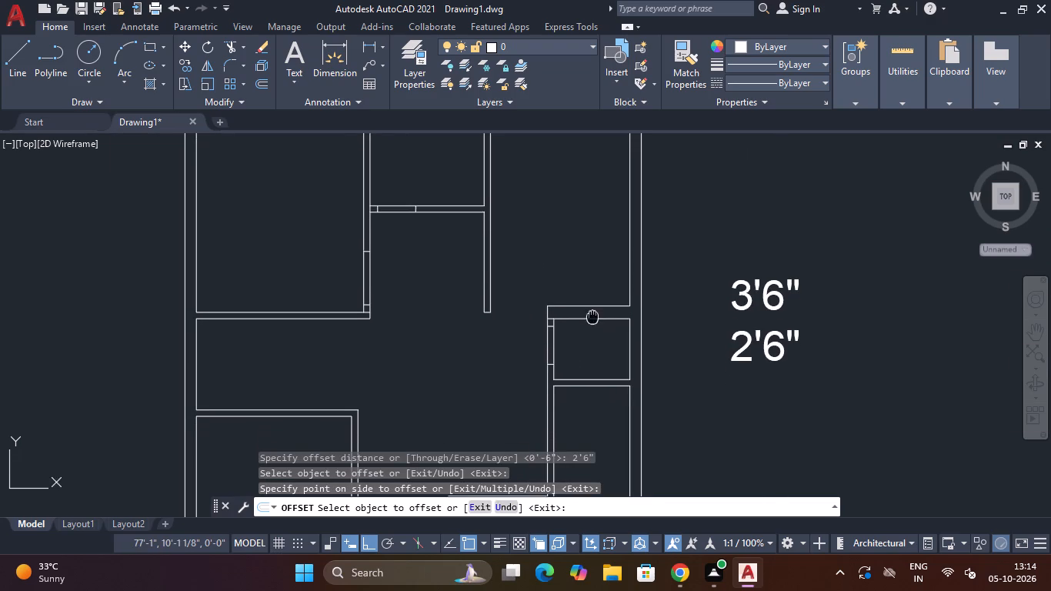
middle_click_drag(592, 316, 592, 308)
scroll(578, 330, "down", 1)
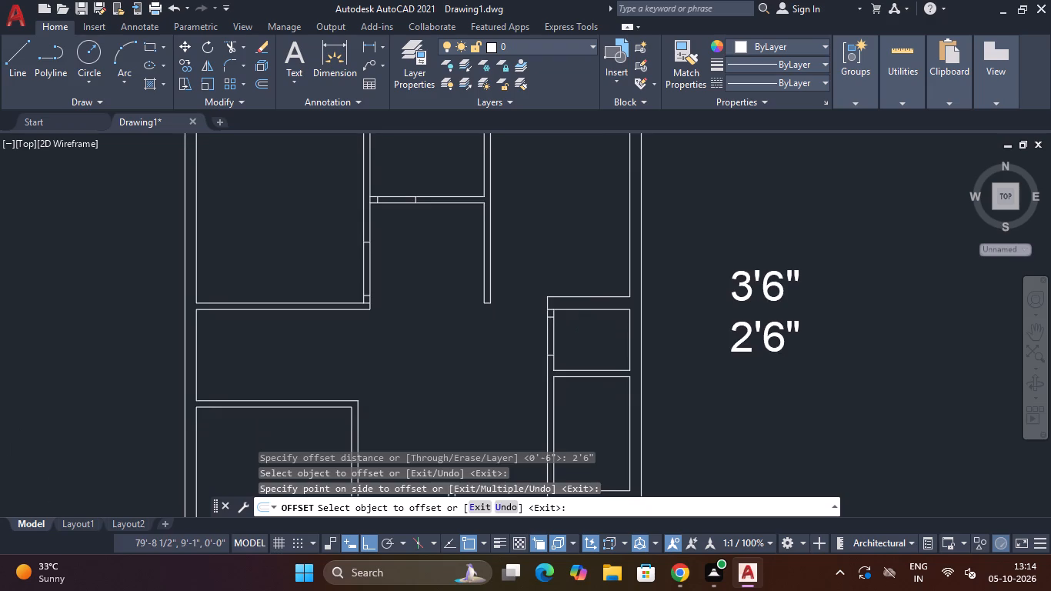
scroll(578, 330, "down", 1)
middle_click_drag(547, 364, 553, 316)
scroll(563, 319, "up", 2)
middle_click(563, 319)
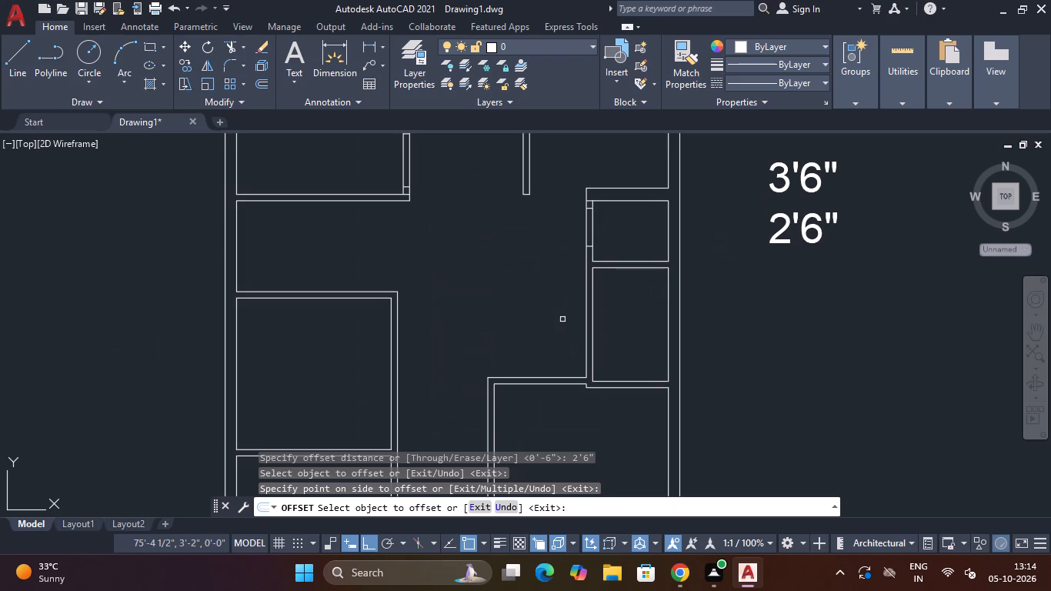
type("L")
key("space")
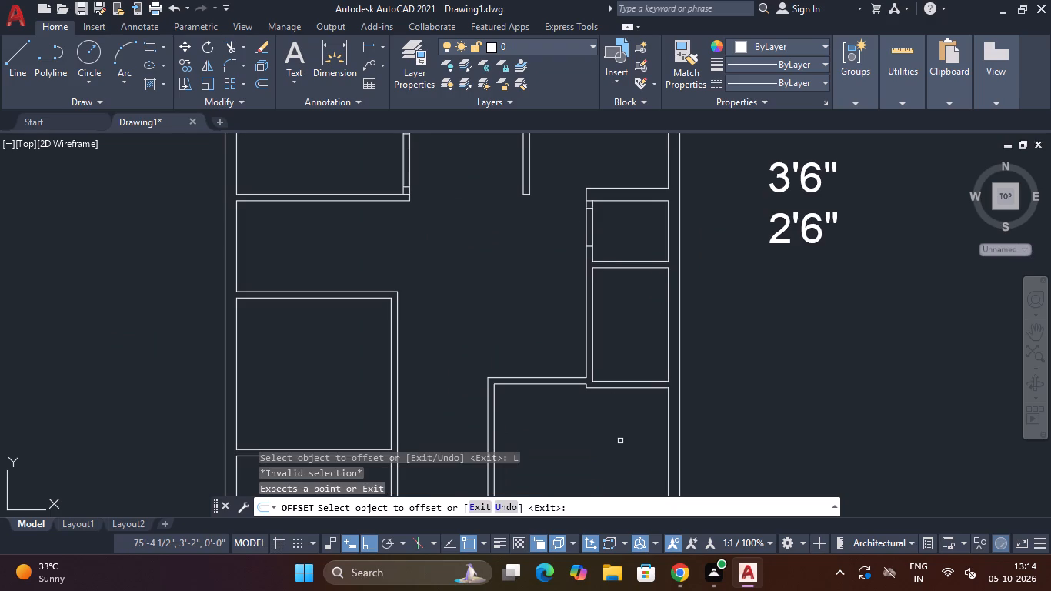
key("Escape")
type("L")
key("space")
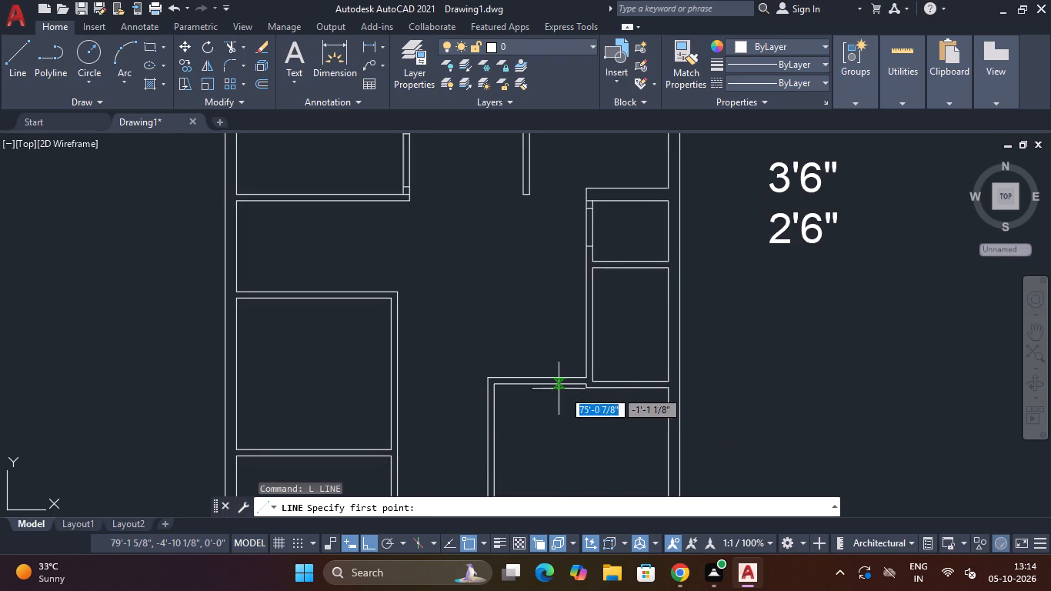
scroll(603, 407, "up", 3)
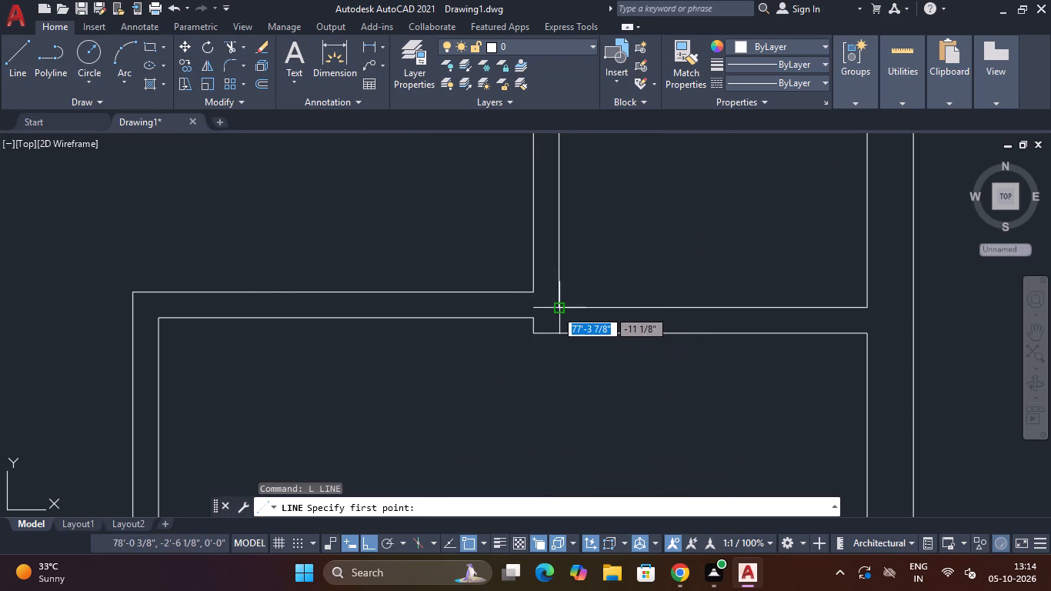
left_click(556, 309)
left_click(556, 336)
key("Escape")
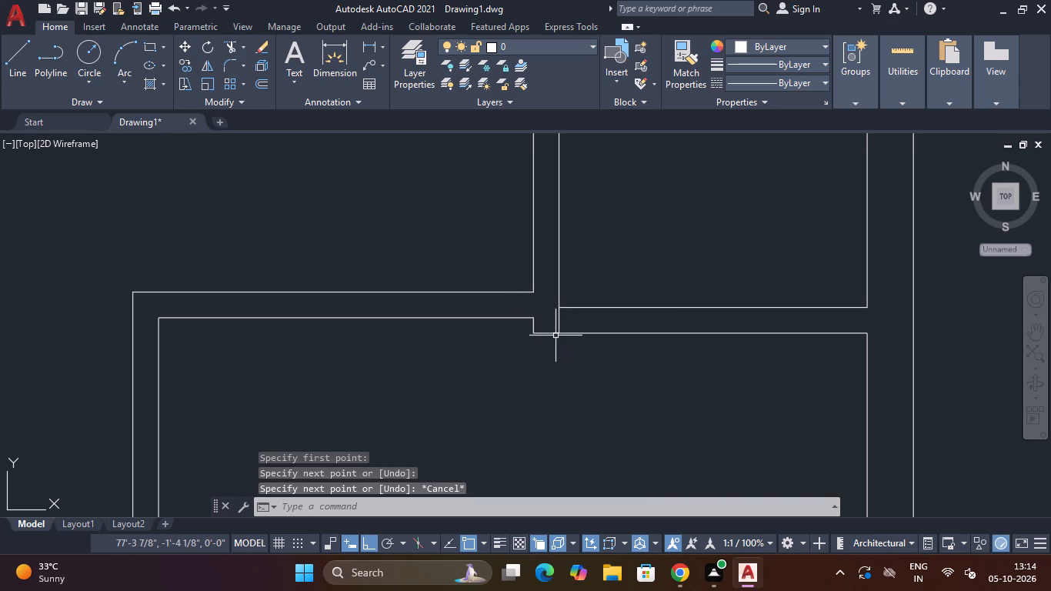
Offset the short line in the lower small east room's bottom wall 6" eastward to mark the opening's west jamb.
type("O")
key("space")
type("6\"")
key("Return")
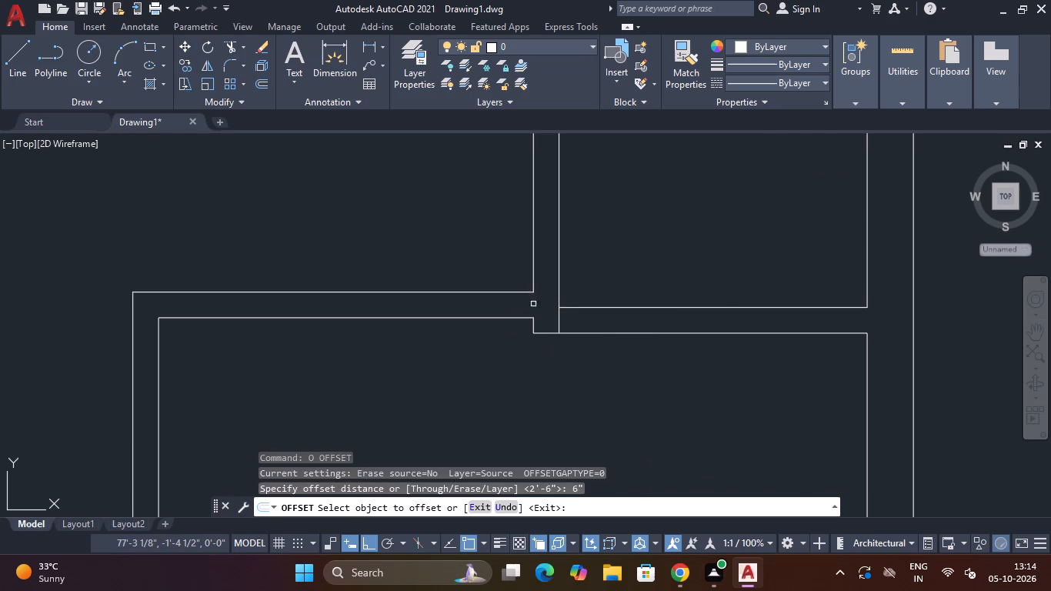
left_click(558, 321)
left_click(587, 326)
key("Escape")
key("Escape")
Offset the west jamb line in the lower small east room's bottom wall 2'6" eastward to mark the opening's east jamb.
type("O")
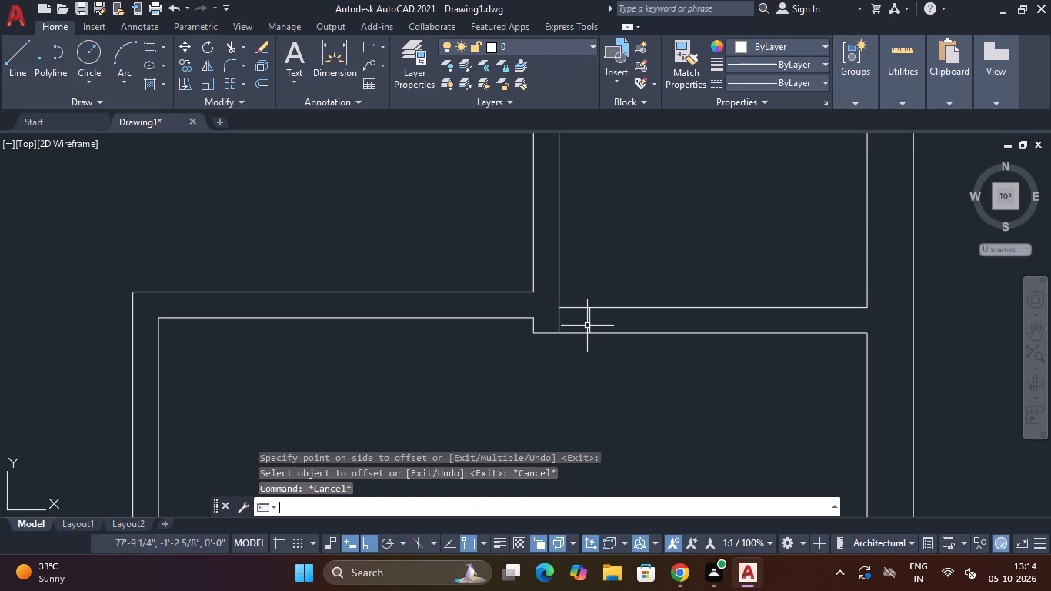
key("space")
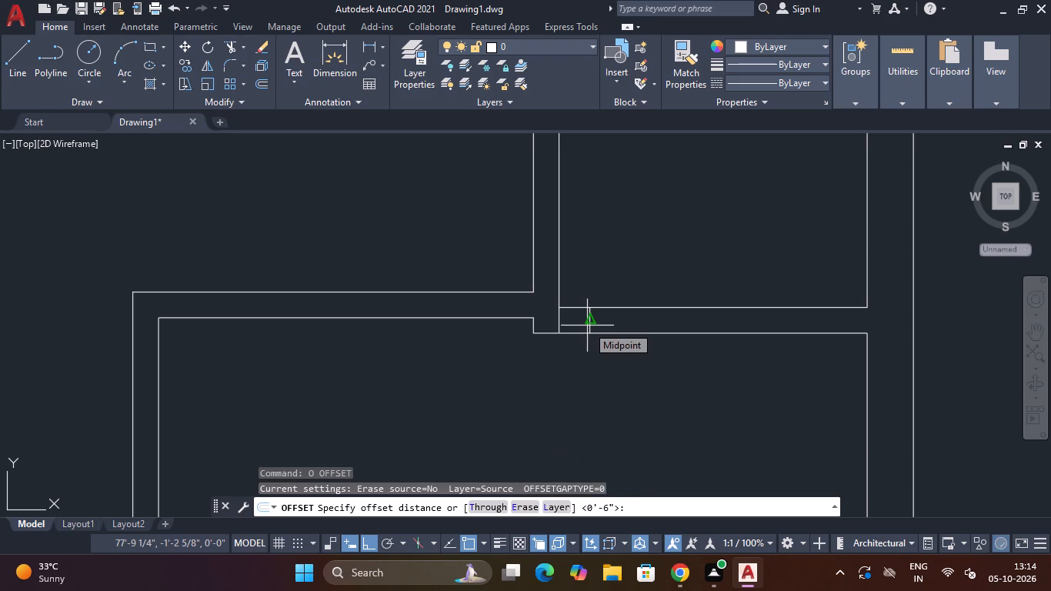
type("2'")
type("6\"")
key("Return")
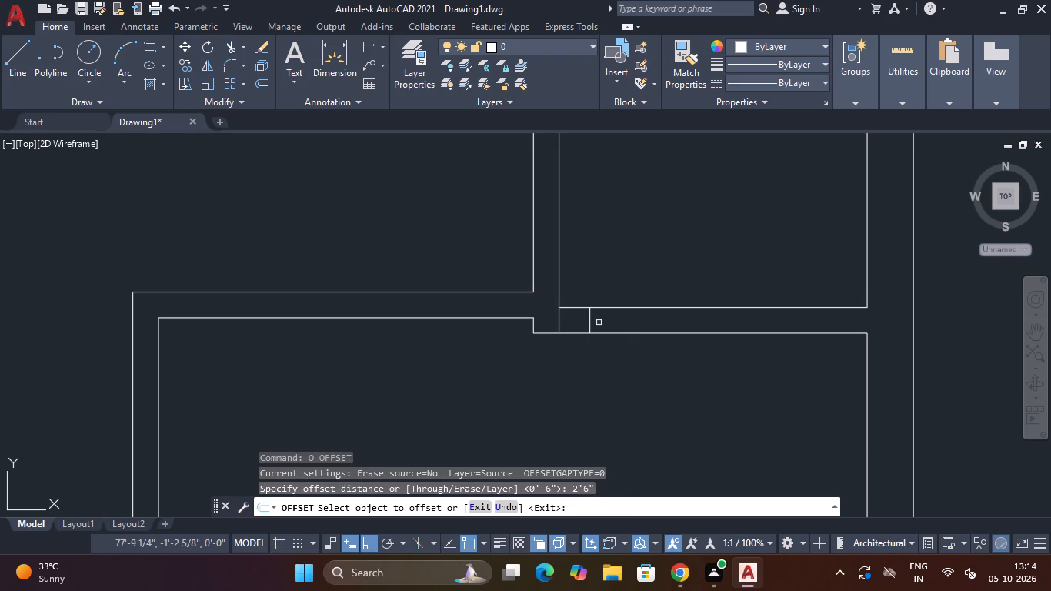
left_click(589, 319)
left_click(716, 321)
key("Escape")
key("Escape")
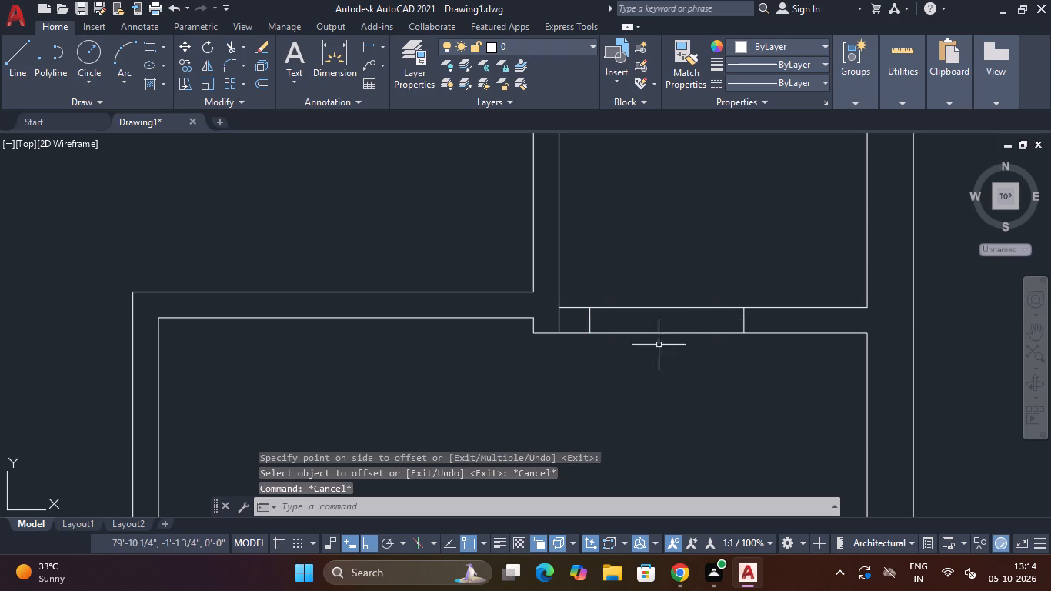
Draw a short line across the top wall of the large southeast room, starting at the room's inner northwest corner.
scroll(420, 359, "down", 2)
middle_click_drag(420, 359, 482, 352)
type("L")
key("space")
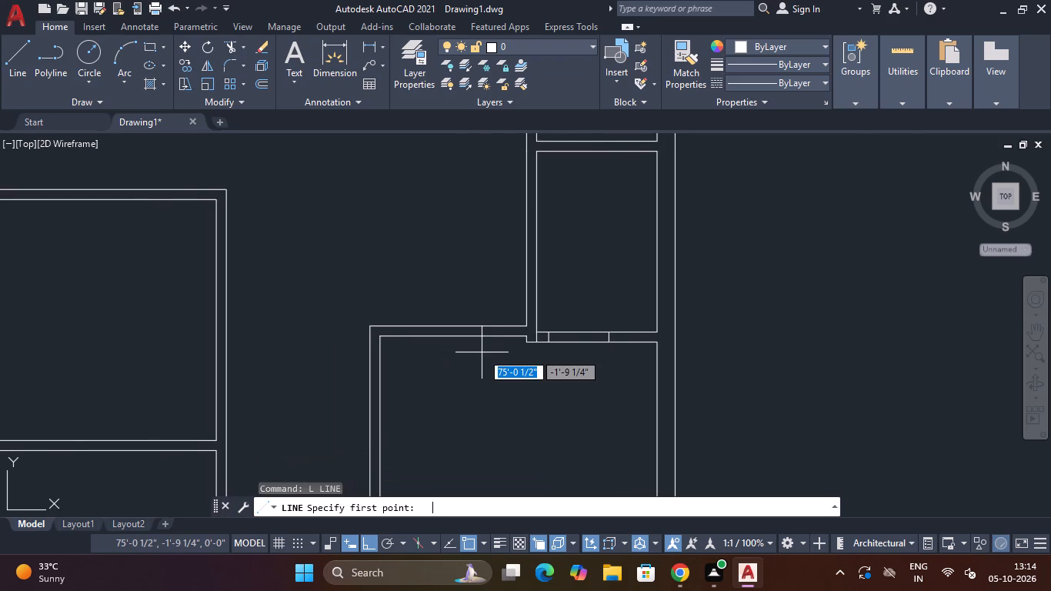
scroll(385, 335, "up", 3)
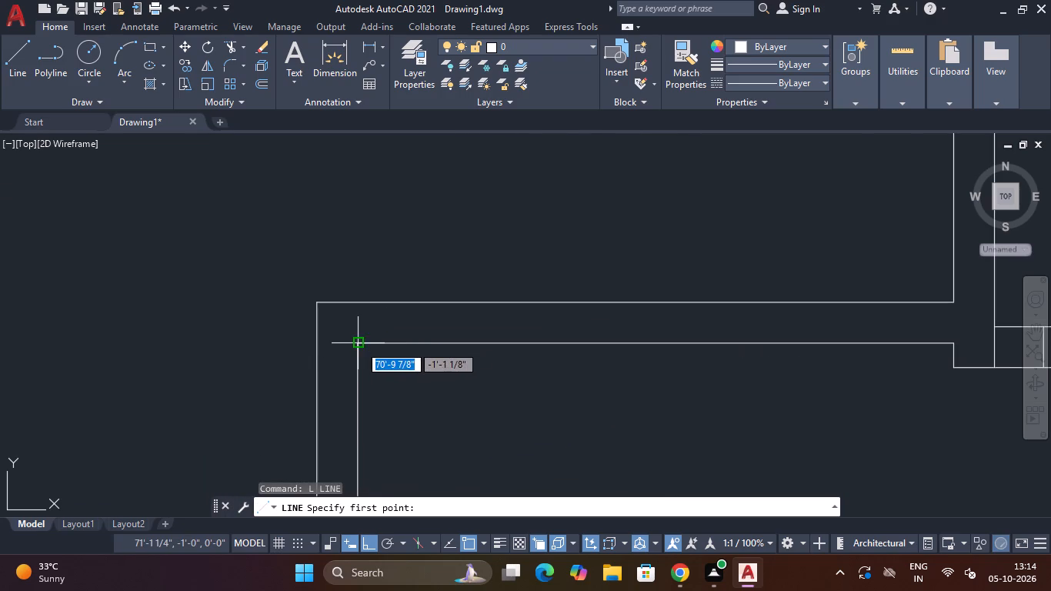
left_click(359, 343)
left_click(358, 303)
key("Escape")
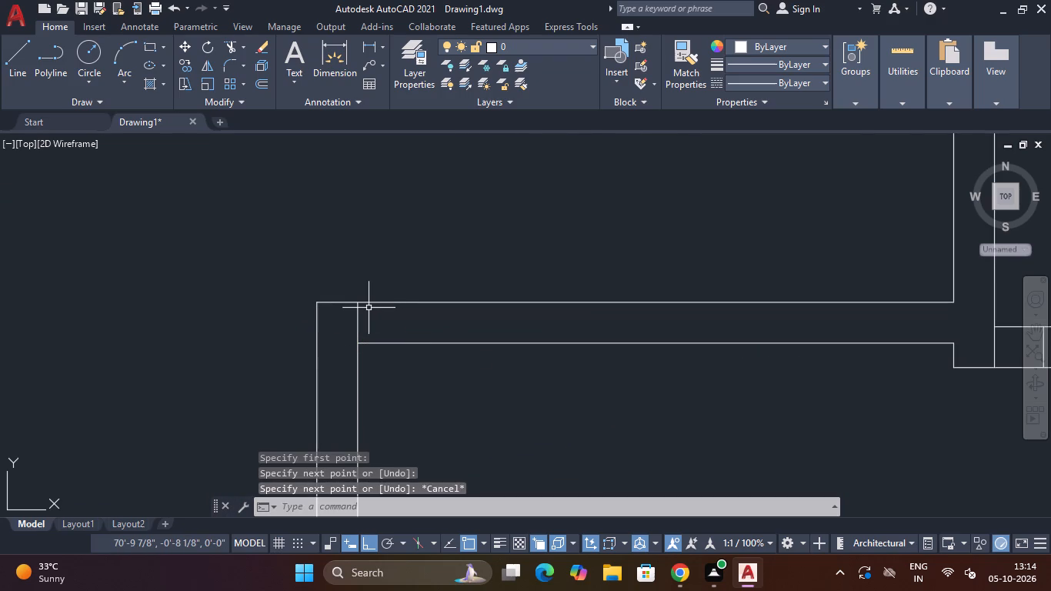
Offset the short line in the southeast room's top wall 6" eastward to mark the opening's west jamb.
type("O")
key("space")
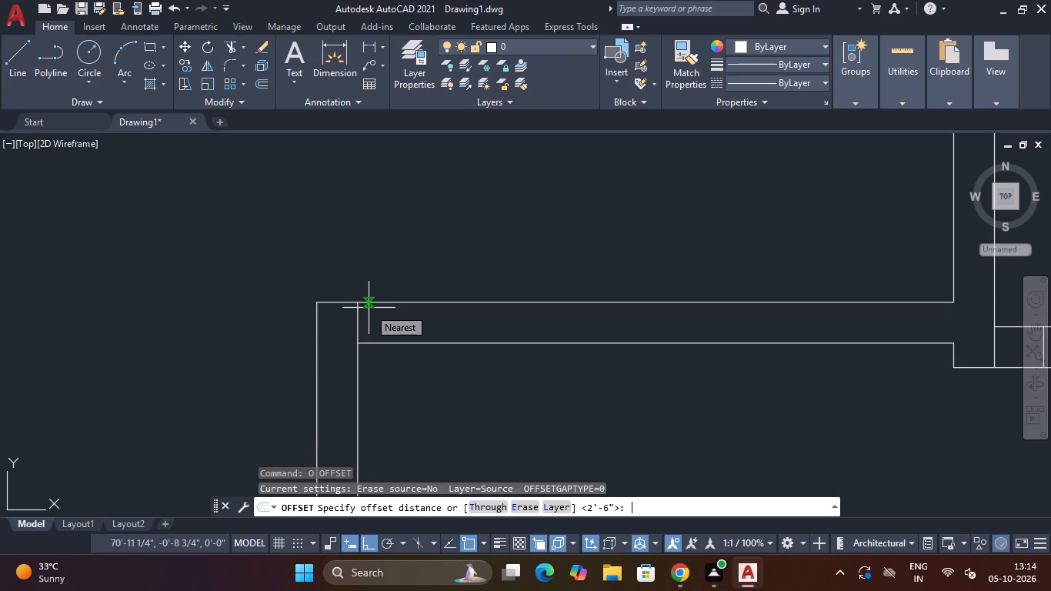
type("O")
key("space")
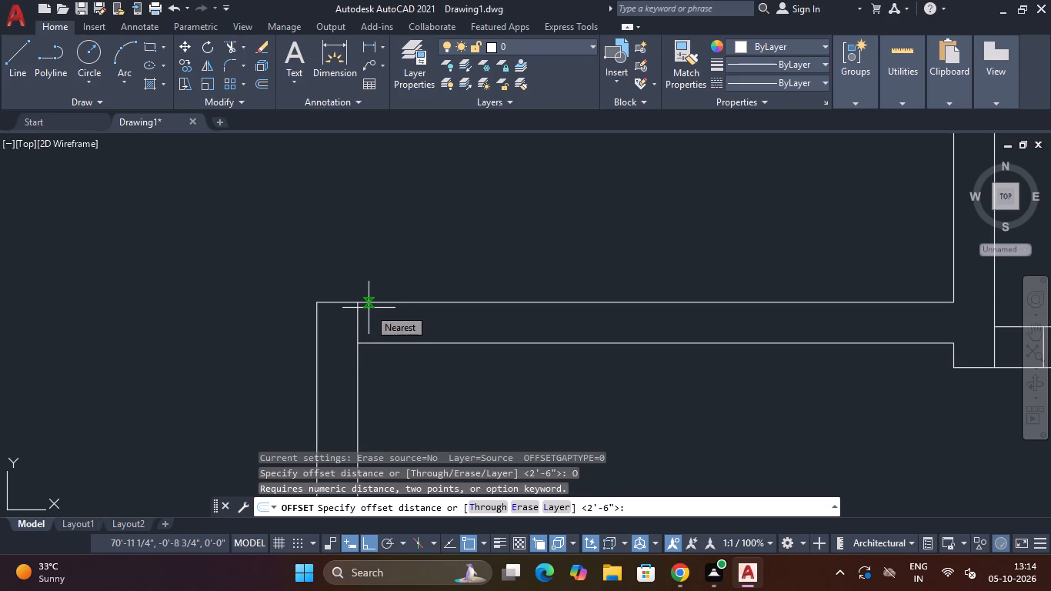
type("6\"")
key("Return")
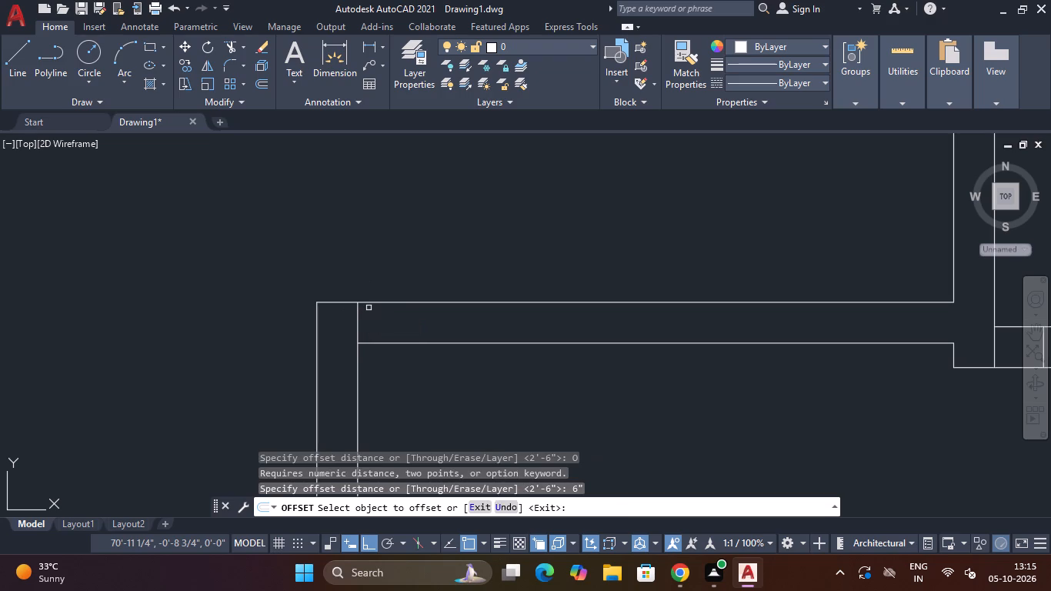
left_click(359, 324)
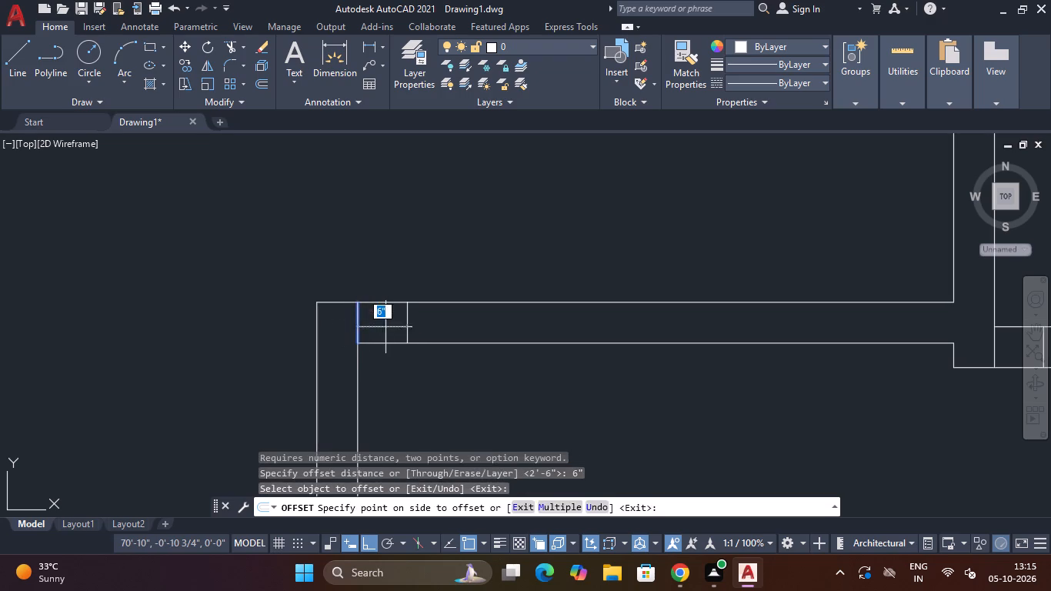
left_click(386, 327)
key("Escape")
key("Escape")
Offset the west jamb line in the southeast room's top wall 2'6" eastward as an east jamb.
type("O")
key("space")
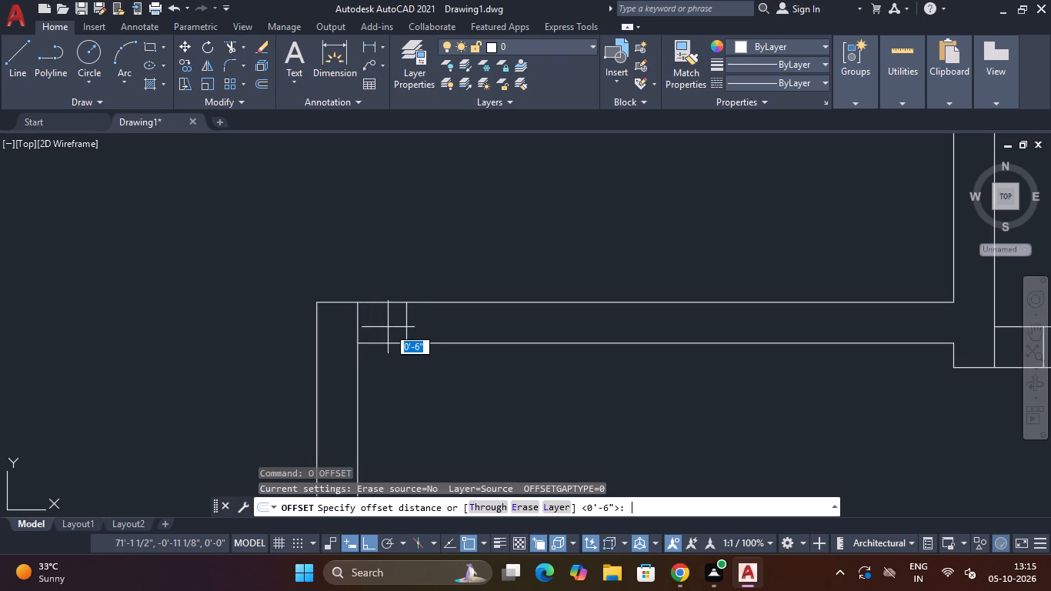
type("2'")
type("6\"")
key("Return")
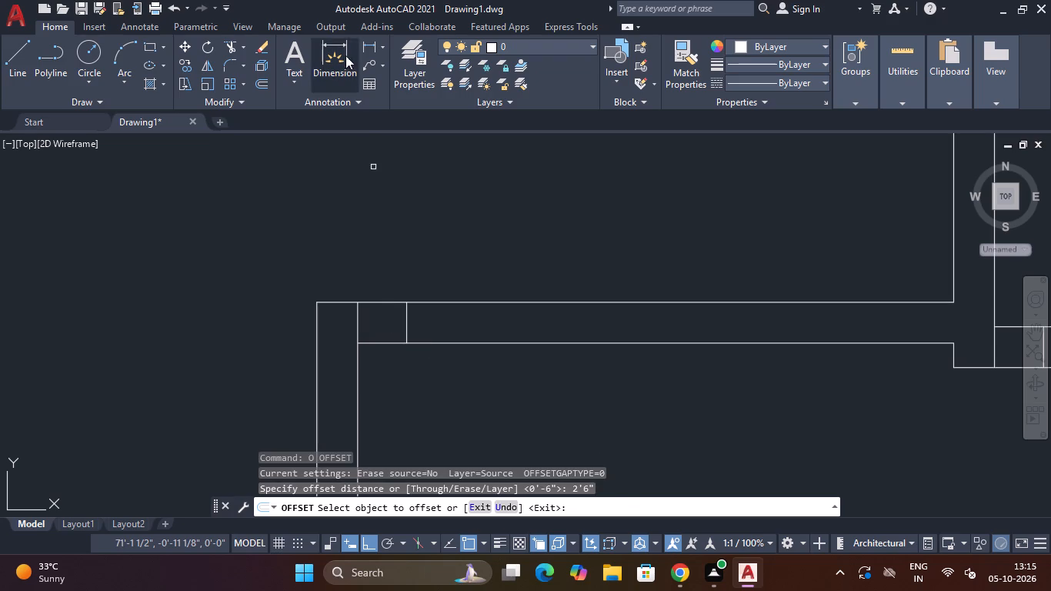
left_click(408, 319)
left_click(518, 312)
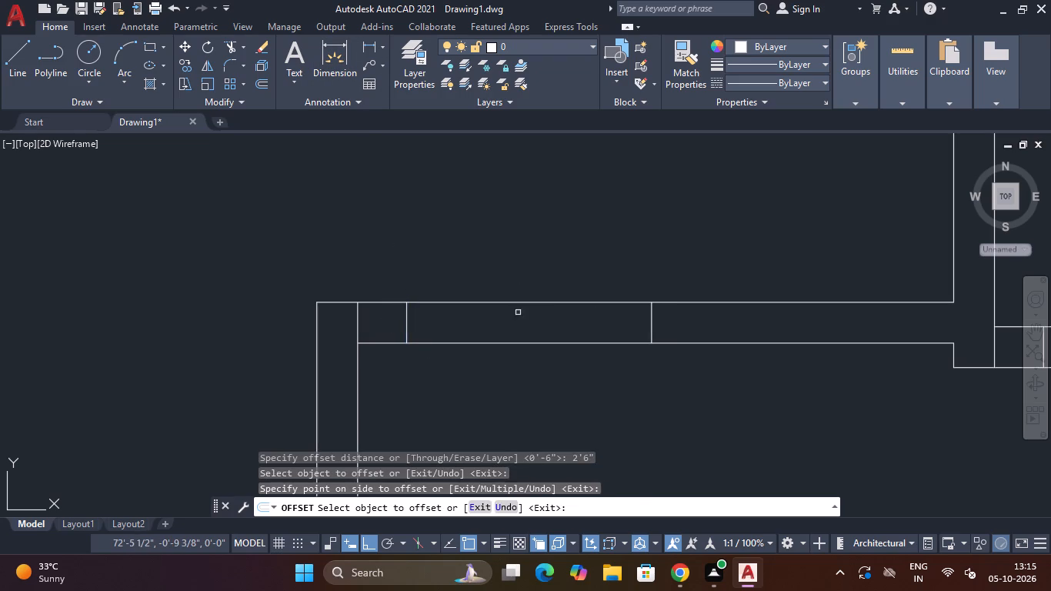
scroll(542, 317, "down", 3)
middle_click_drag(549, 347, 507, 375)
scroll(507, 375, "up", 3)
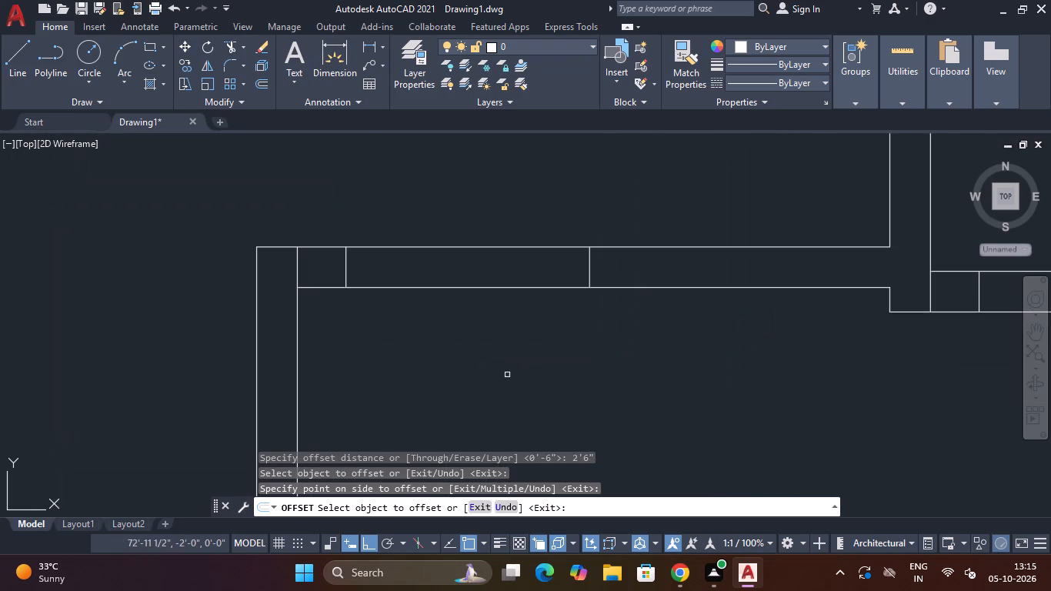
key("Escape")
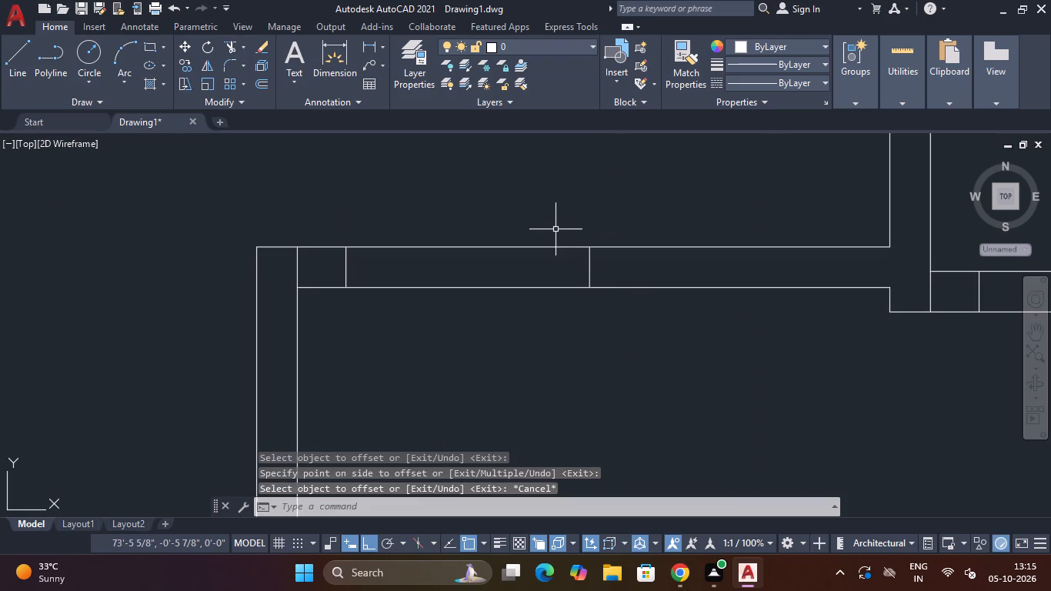
Offset the west jamb line in the southeast room's top wall 3'6" eastward to mark the opening's east jamb.
type("O")
key("space")
type("3'")
type("6\"")
key("Return")
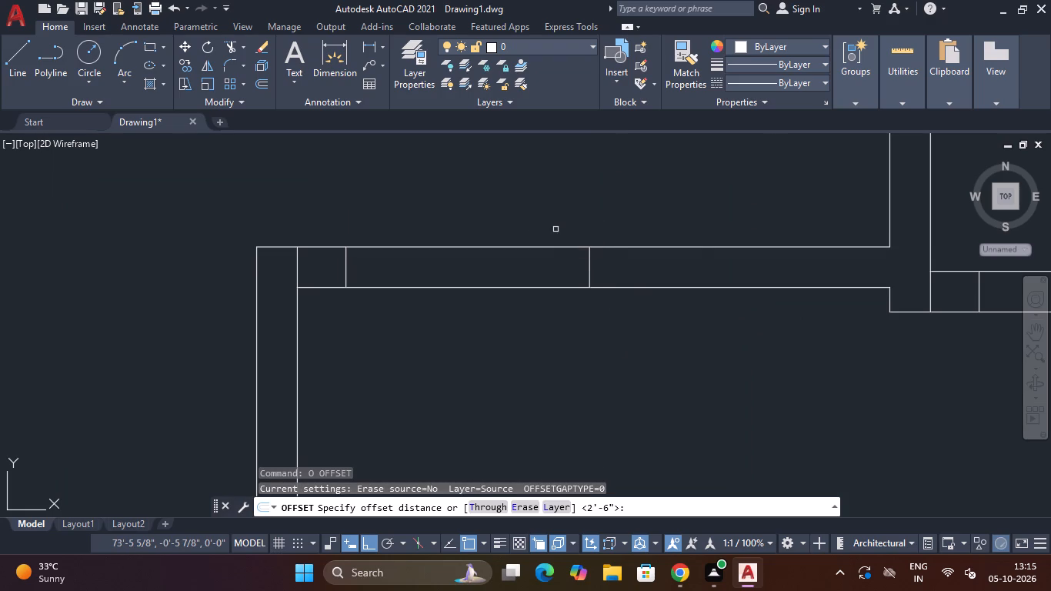
scroll(555, 229, "down", 4)
scroll(756, 266, "down", 3)
middle_click_drag(756, 266, 752, 294)
scroll(682, 334, "up", 2)
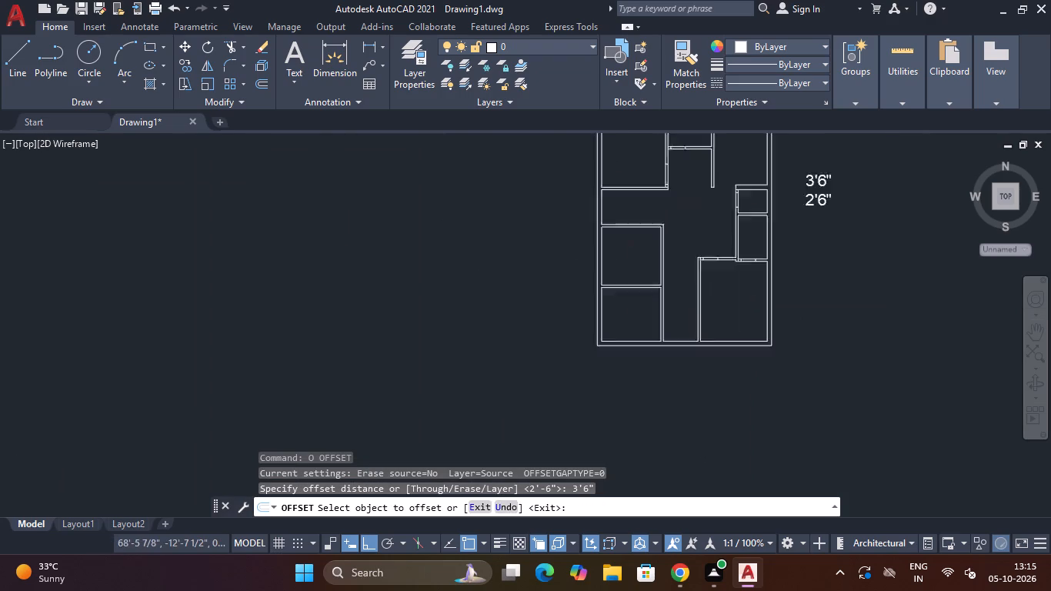
scroll(688, 326, "up", 2)
middle_click_drag(791, 214, 720, 395)
scroll(699, 259, "up", 3)
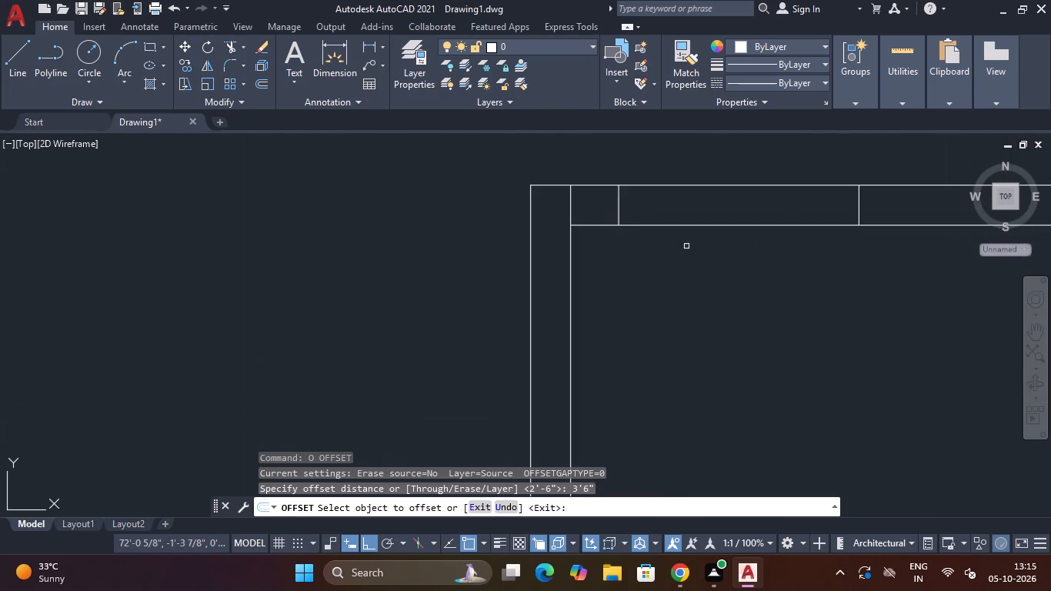
left_click(619, 212)
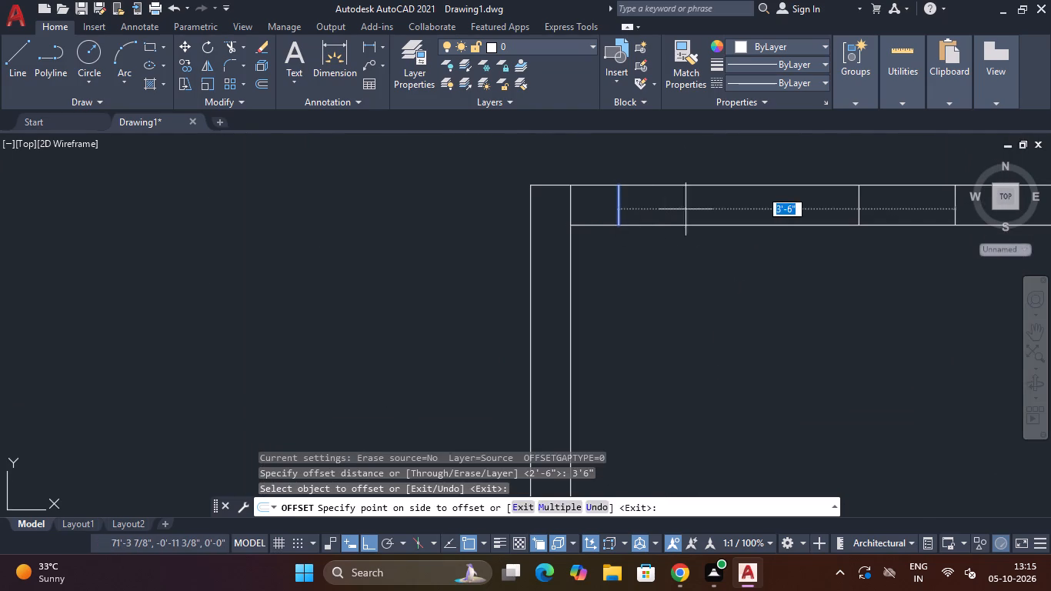
left_click(696, 208)
key("Escape")
key("Escape")
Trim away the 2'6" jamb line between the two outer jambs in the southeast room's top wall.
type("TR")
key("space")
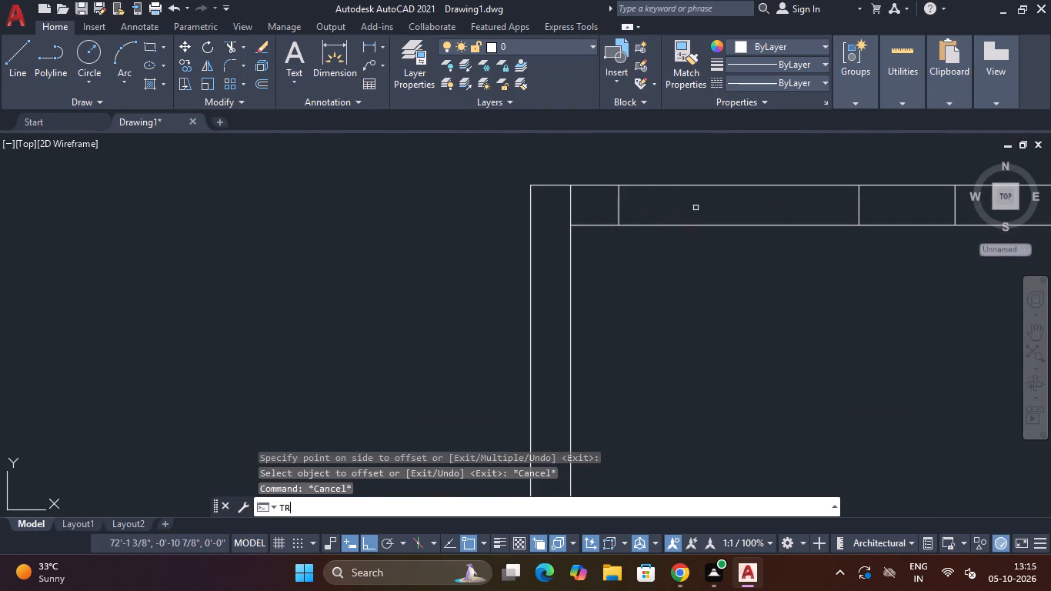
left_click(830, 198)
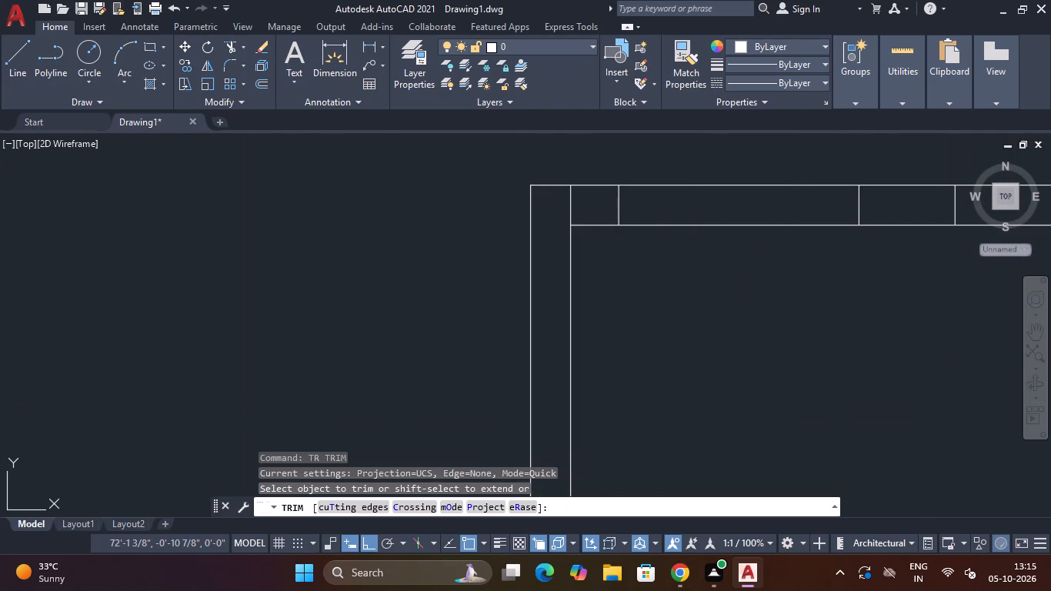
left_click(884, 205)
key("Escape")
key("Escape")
Draw a short line across the east wall of the upper southwest room, starting at the room's inner northeast corner.
scroll(861, 202, "down", 3)
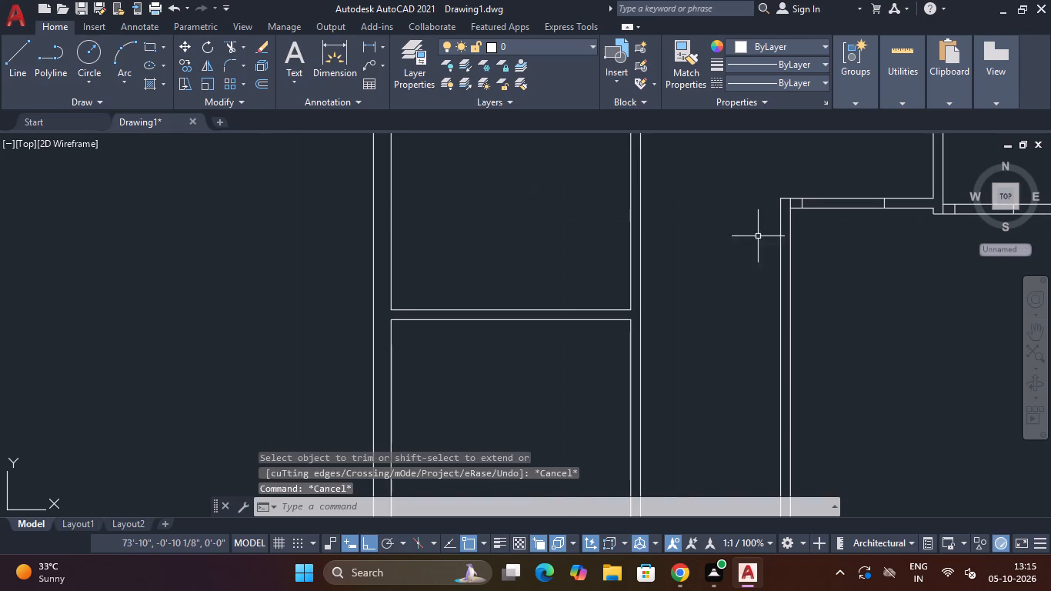
middle_click_drag(722, 237, 719, 197)
scroll(719, 194, "down", 4)
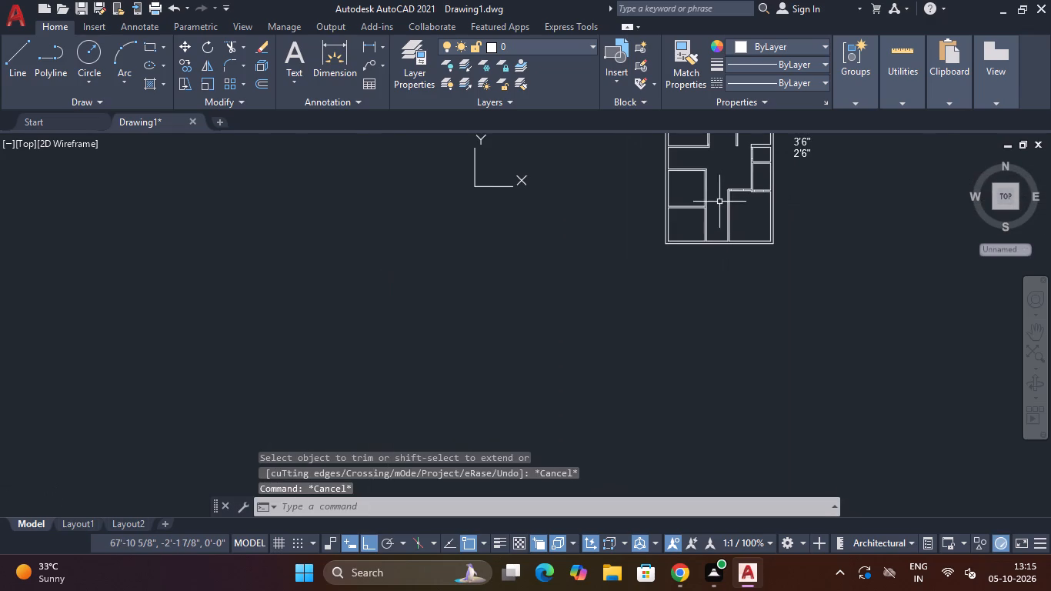
middle_click_drag(719, 202, 712, 262)
scroll(697, 235, "up", 2)
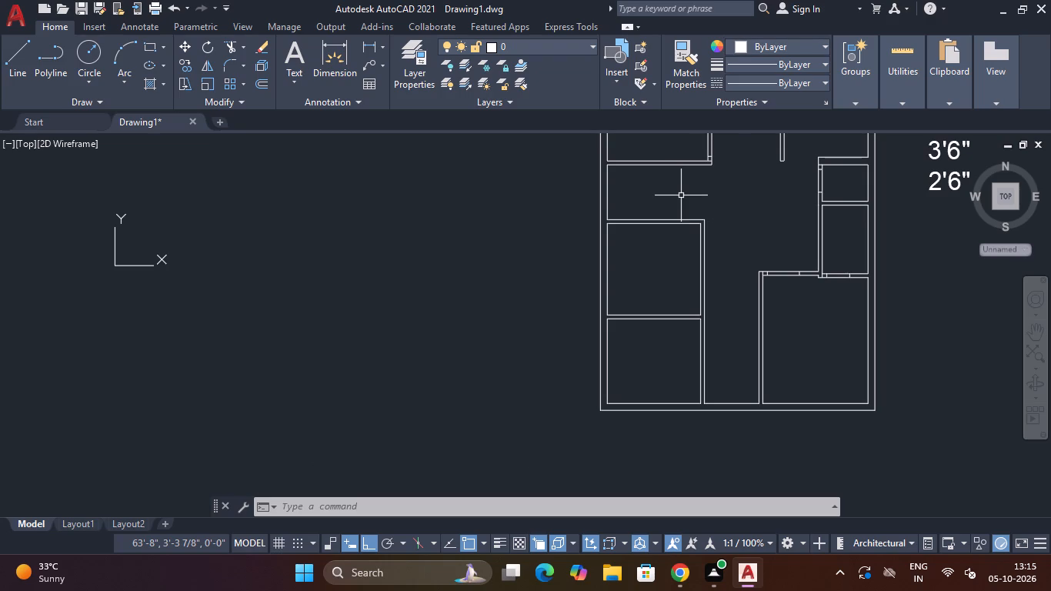
type("L")
key("space")
scroll(681, 195, "up", 3)
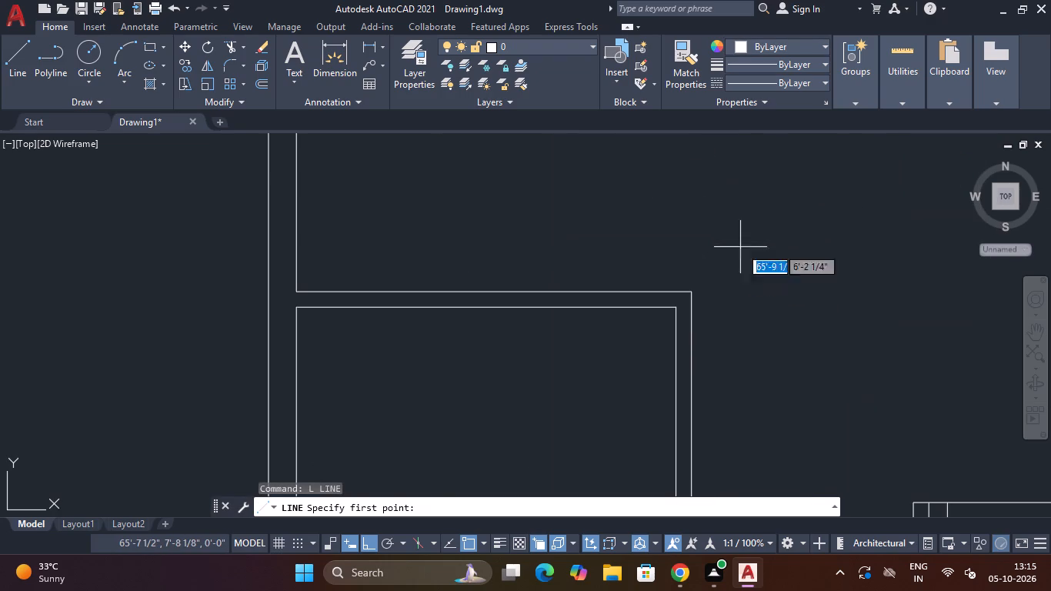
left_click(673, 309)
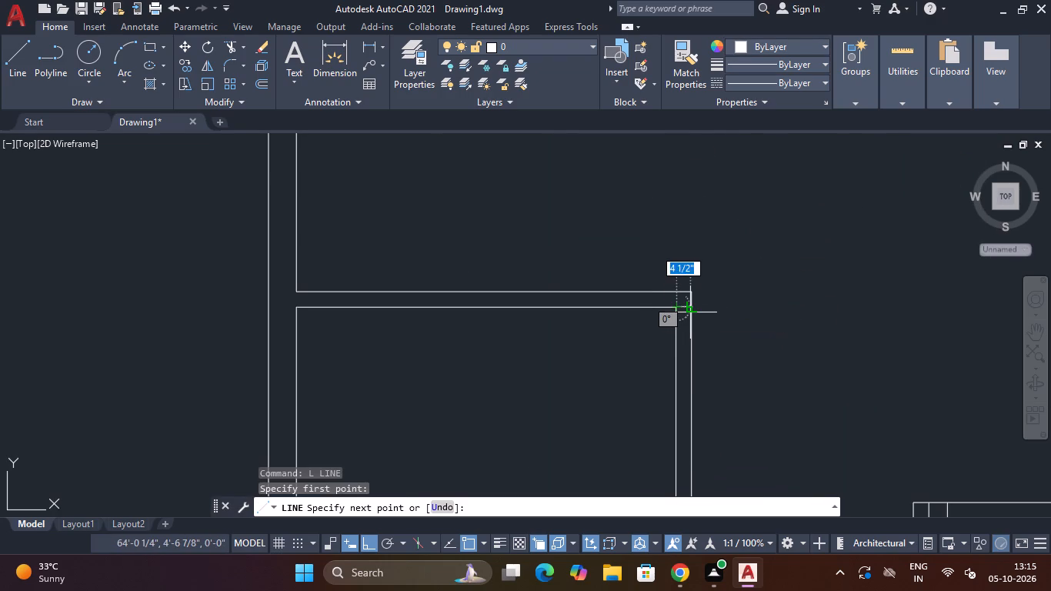
left_click(690, 312)
key("Escape")
Offset the short line in the upper southwest room's east wall 6" downward to mark the opening's upper jamb.
type("O")
key("space")
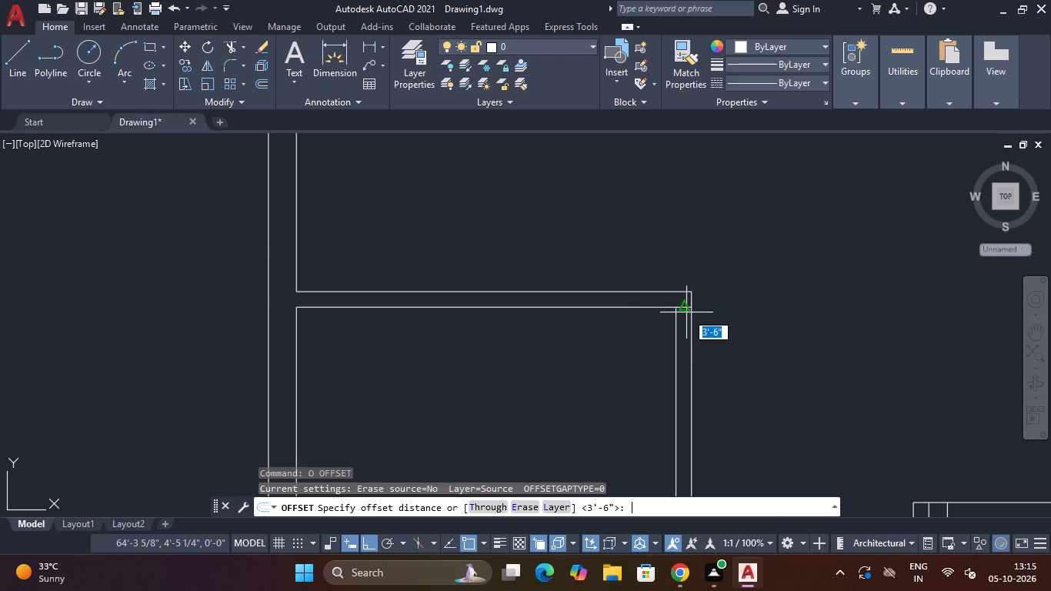
key("BackSpace")
type("6\"")
key("Return")
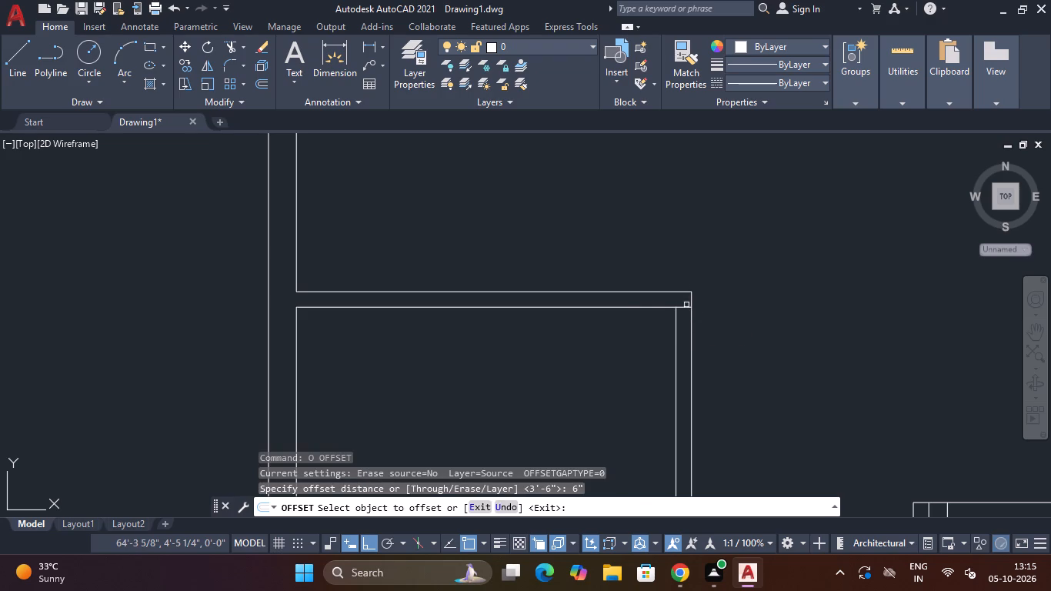
left_click(681, 308)
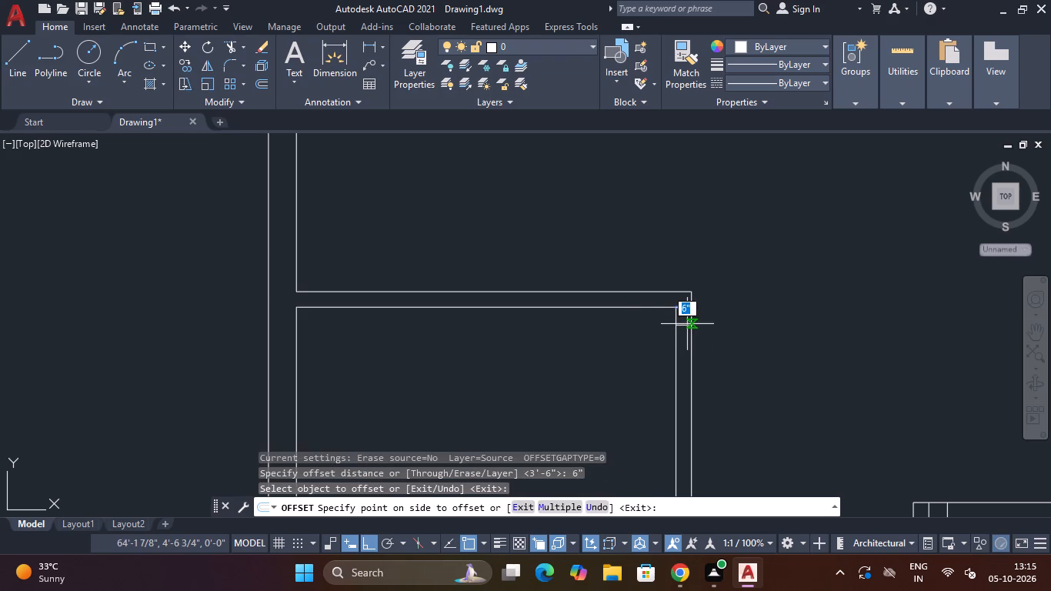
left_click(687, 324)
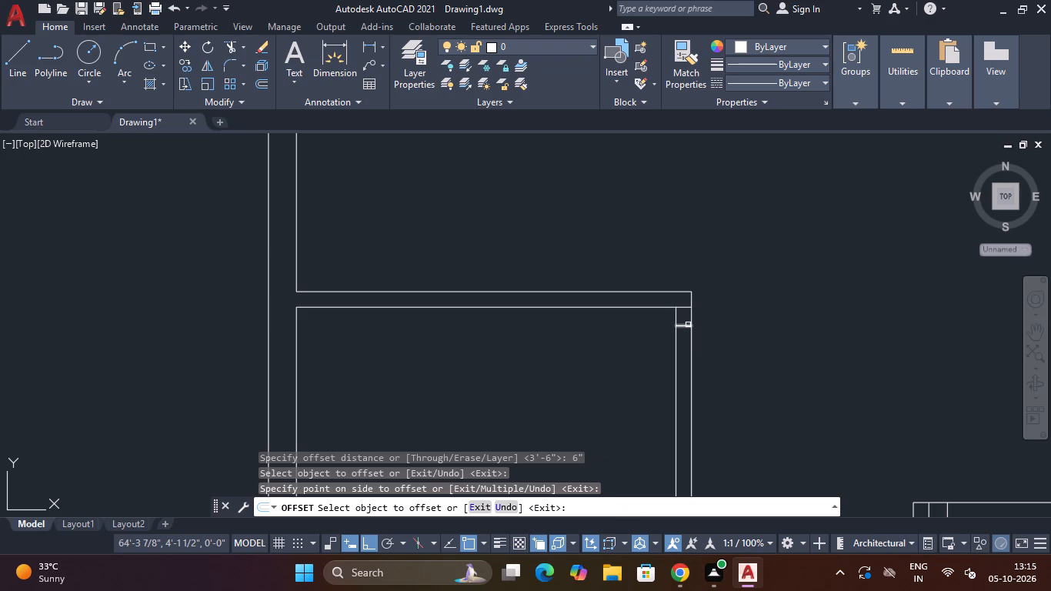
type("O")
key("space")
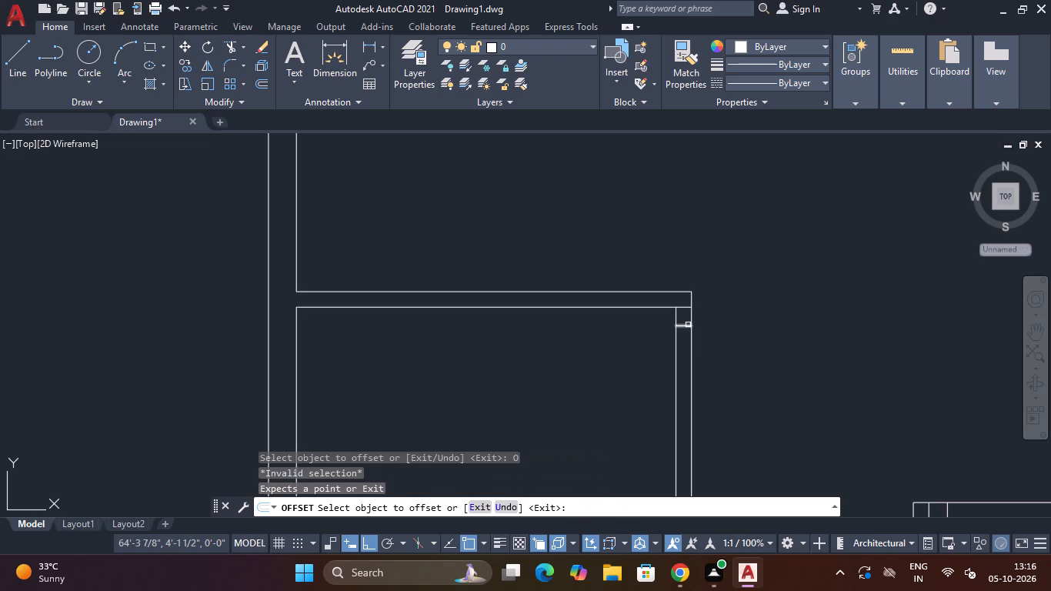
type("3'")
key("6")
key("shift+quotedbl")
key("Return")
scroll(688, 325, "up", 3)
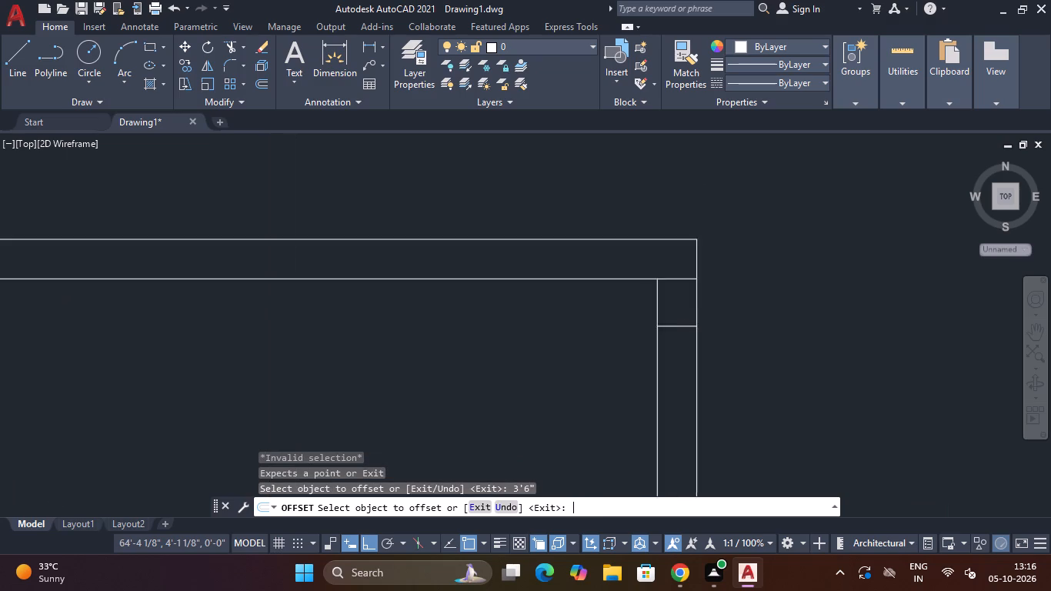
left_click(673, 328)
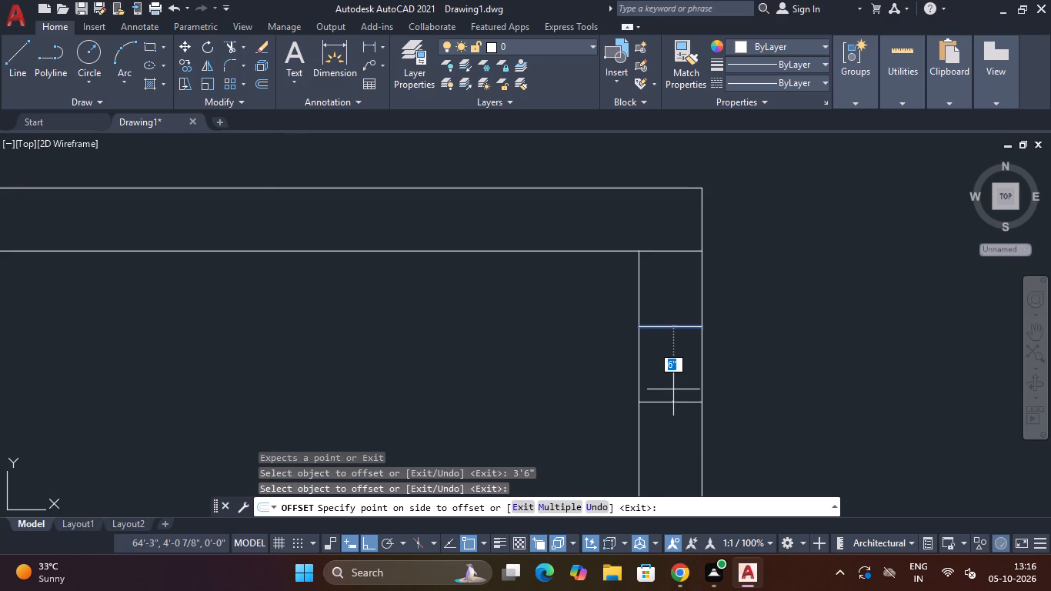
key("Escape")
Offset the upper jamb line in the upper southwest room's east wall 3'6" downward to mark the opening's lower jamb.
type("O")
key("space")
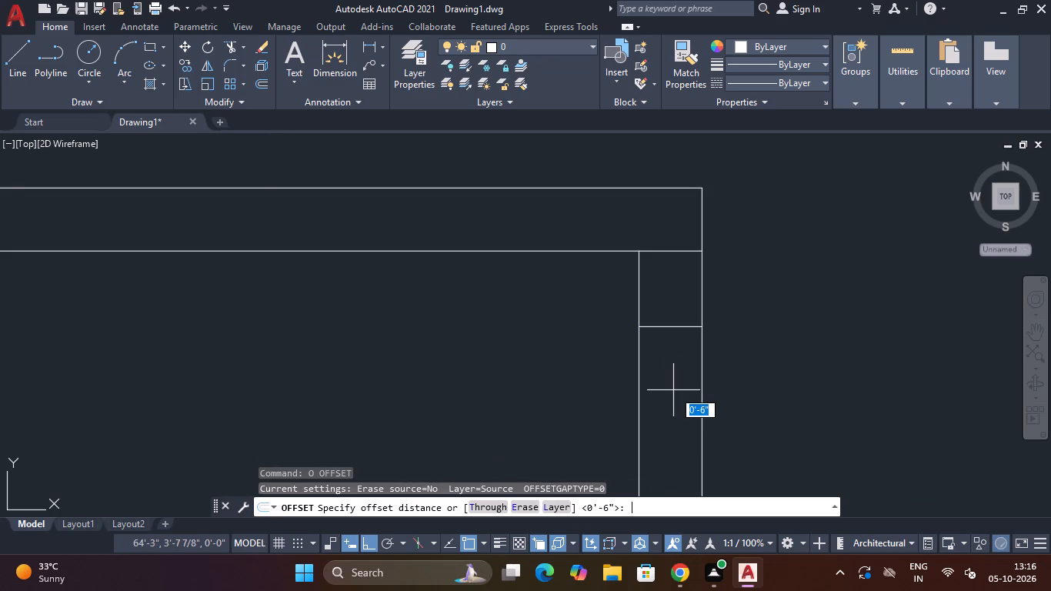
key("3")
type("'6\"")
key("Return")
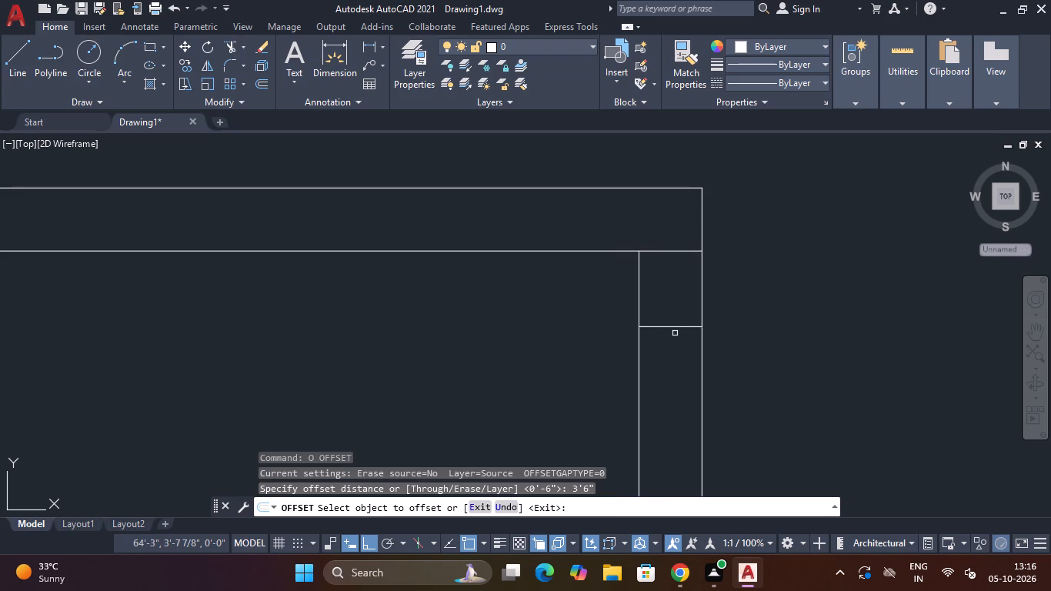
left_click(674, 327)
left_click(674, 388)
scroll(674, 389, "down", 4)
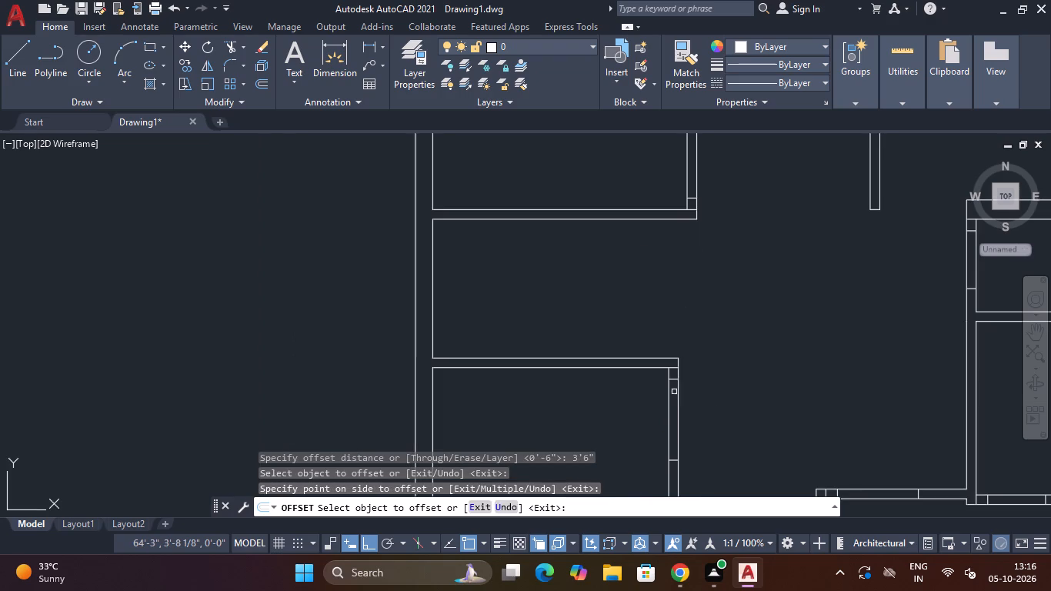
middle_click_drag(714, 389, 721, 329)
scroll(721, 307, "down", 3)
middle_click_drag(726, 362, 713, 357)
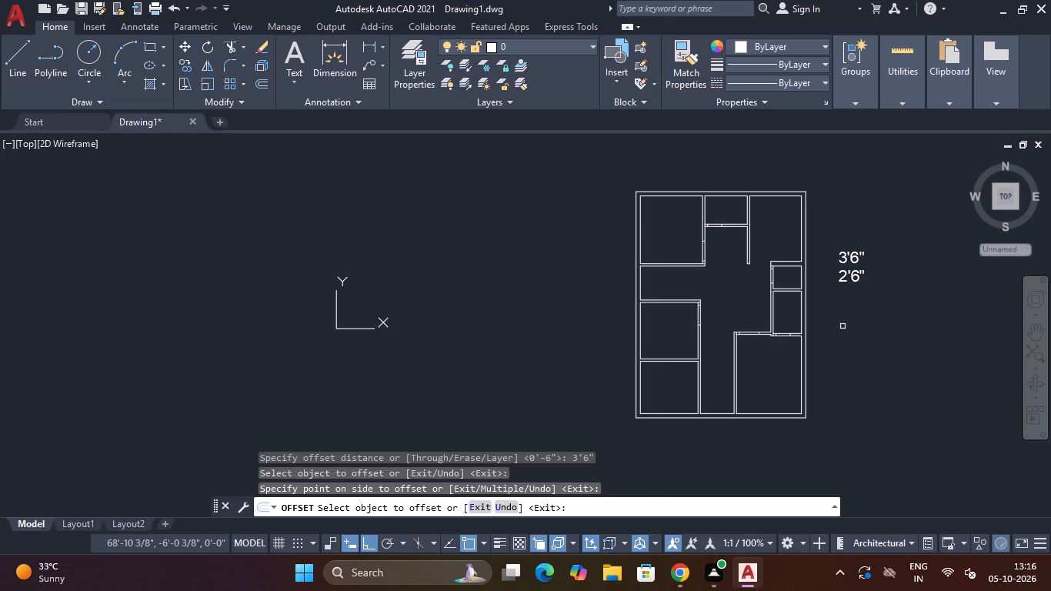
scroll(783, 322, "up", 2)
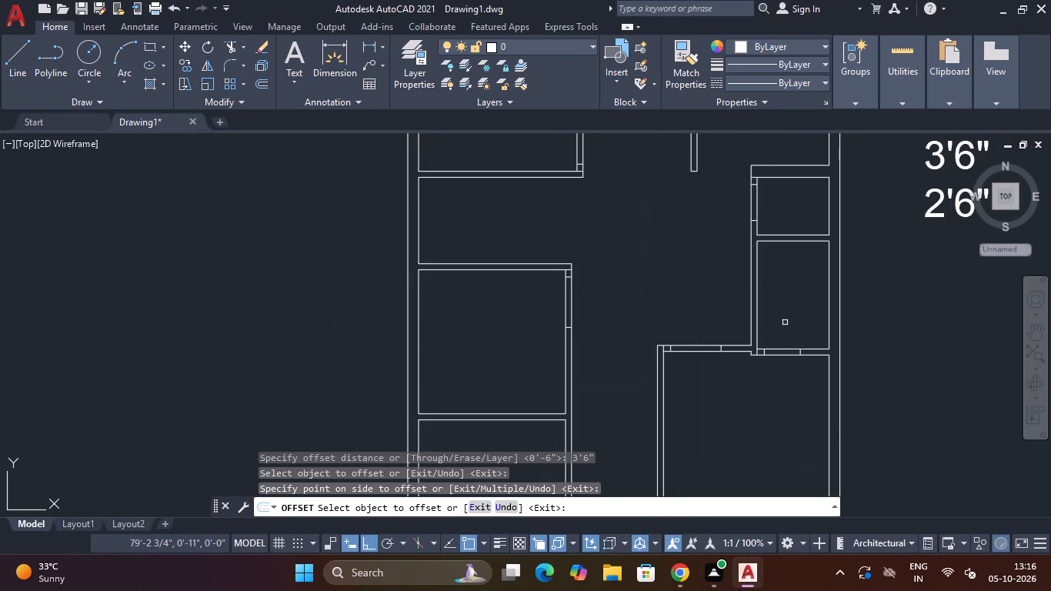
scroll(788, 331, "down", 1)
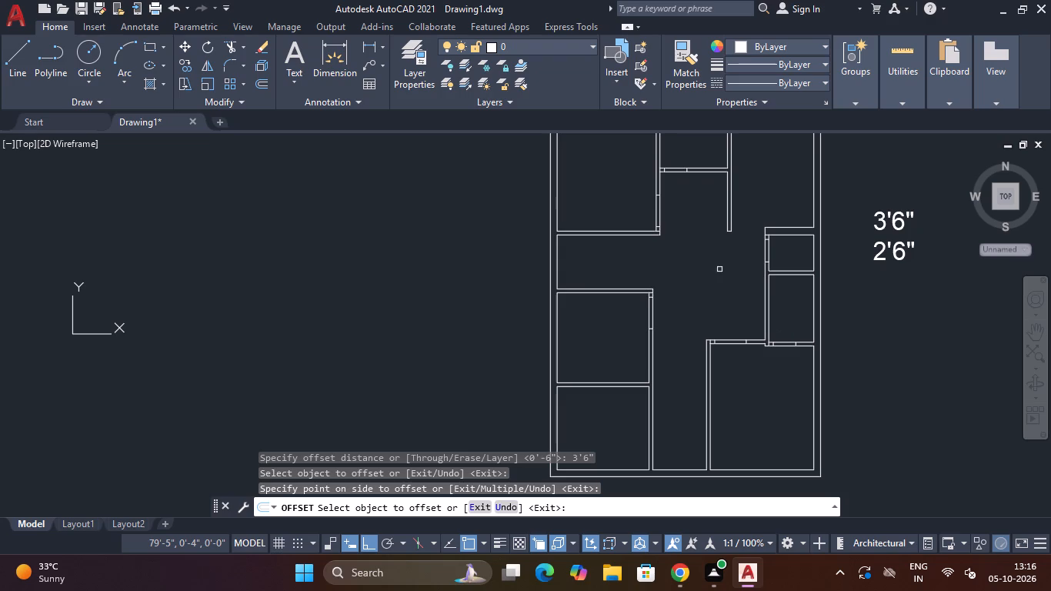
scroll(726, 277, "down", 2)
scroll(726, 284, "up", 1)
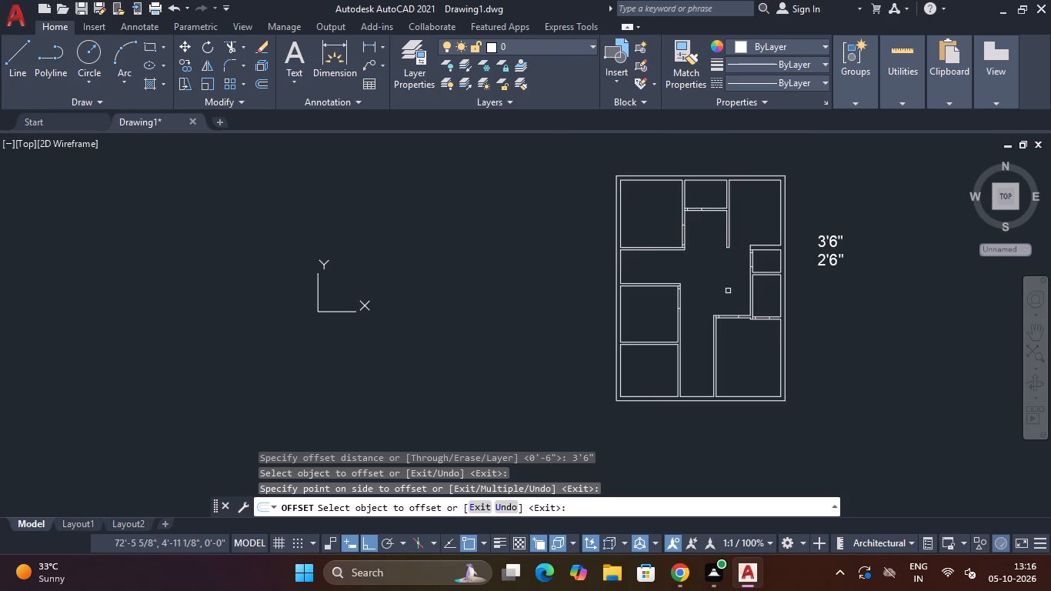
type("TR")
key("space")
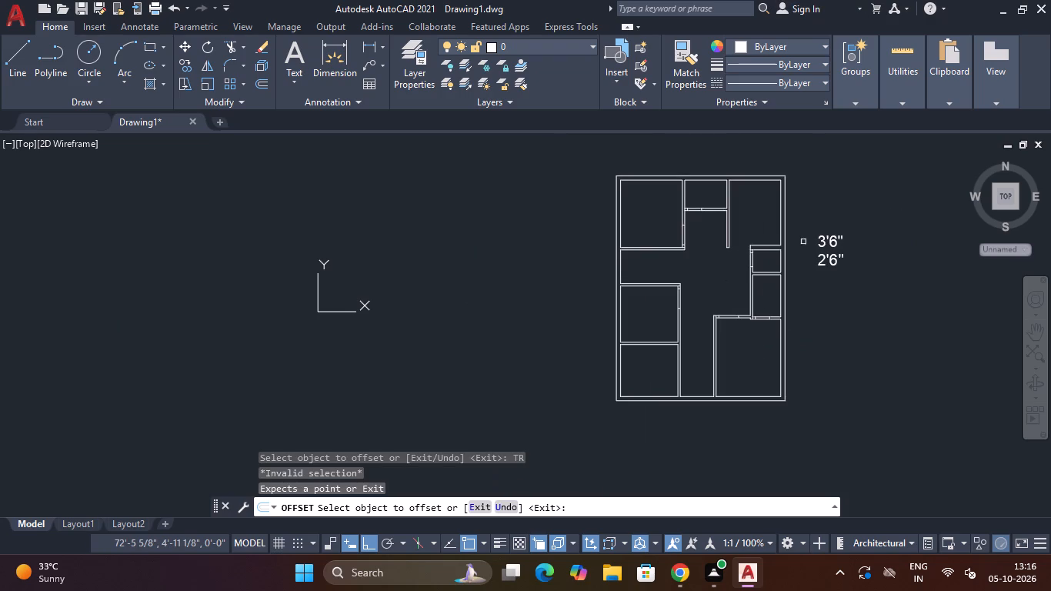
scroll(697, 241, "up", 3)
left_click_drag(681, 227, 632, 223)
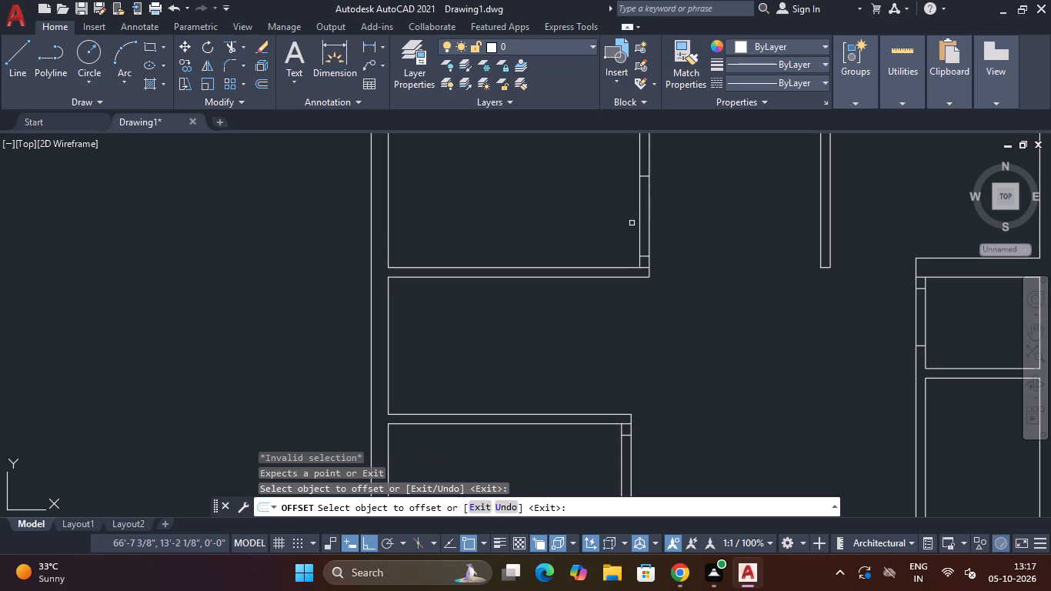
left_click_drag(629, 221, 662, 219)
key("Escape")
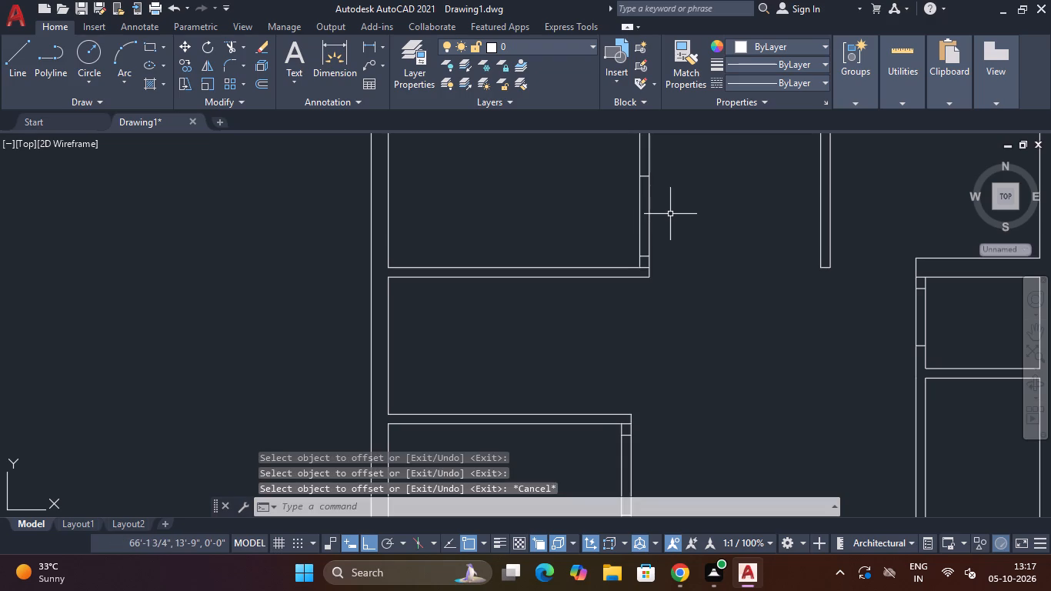
Trim the northwest room's east wall between the jamb lines, and remove the leftover wall line at the room's southeast corner.
type("TR")
key("space")
scroll(632, 212, "up", 1)
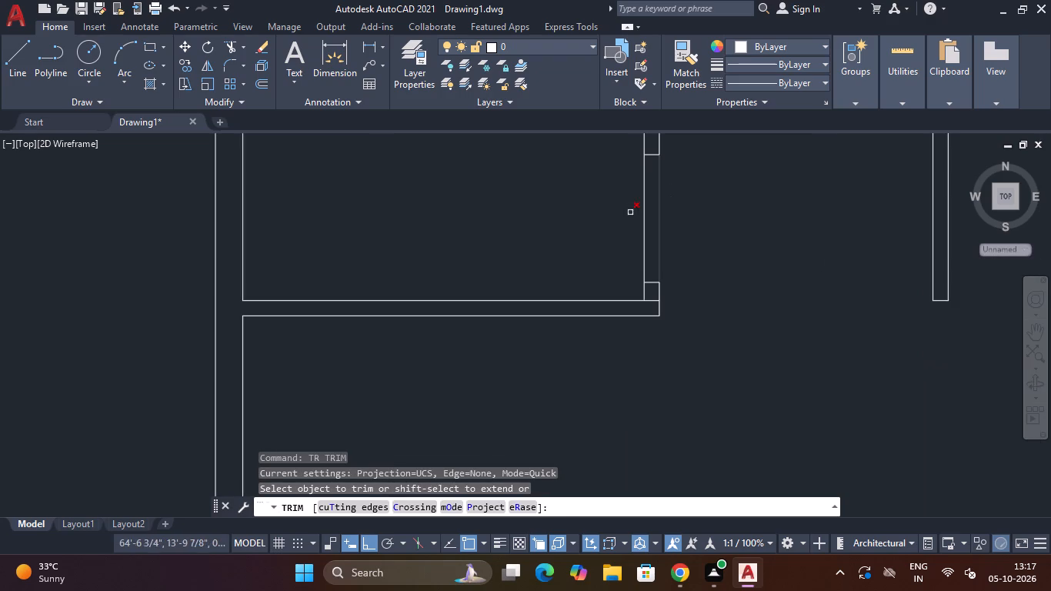
left_click(615, 211)
left_click(701, 216)
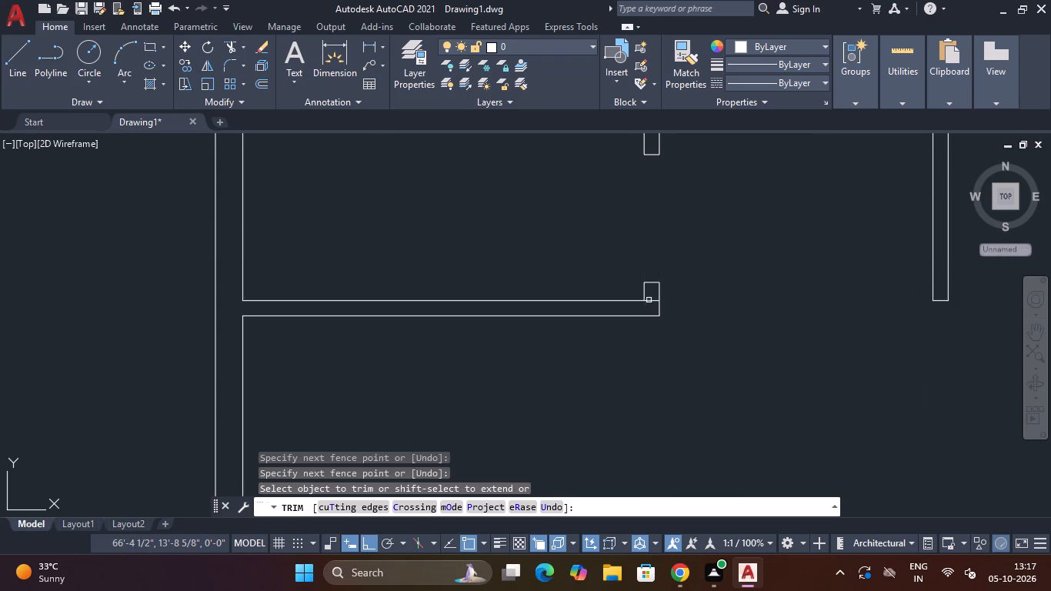
scroll(649, 299, "up", 2)
left_click(657, 280)
left_click(655, 305)
scroll(662, 290, "down", 2)
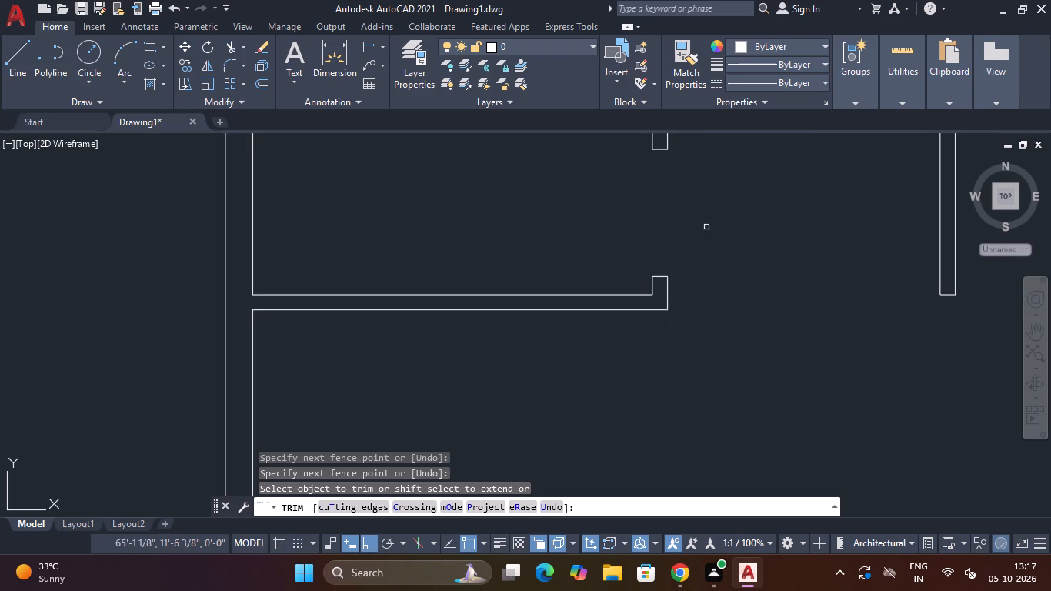
Trim the top-middle room's bottom wall between its jamb lines, and remove the leftover line where it meets the west partition.
scroll(708, 223, "down", 2)
middle_click_drag(718, 203, 686, 280)
scroll(680, 230, "up", 4)
left_click(689, 179)
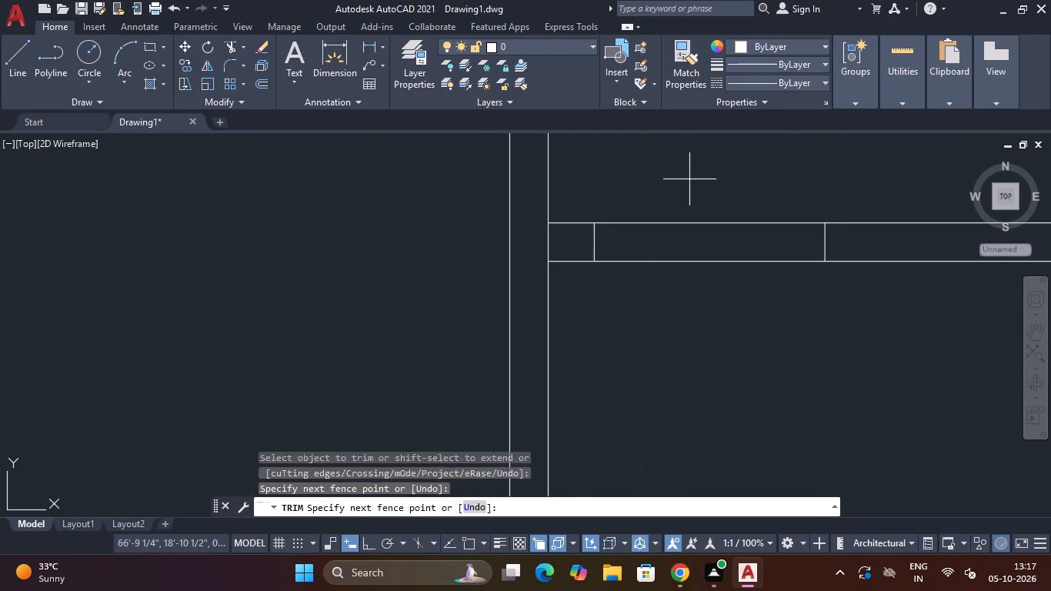
left_click(674, 332)
left_click(574, 251)
left_click(539, 249)
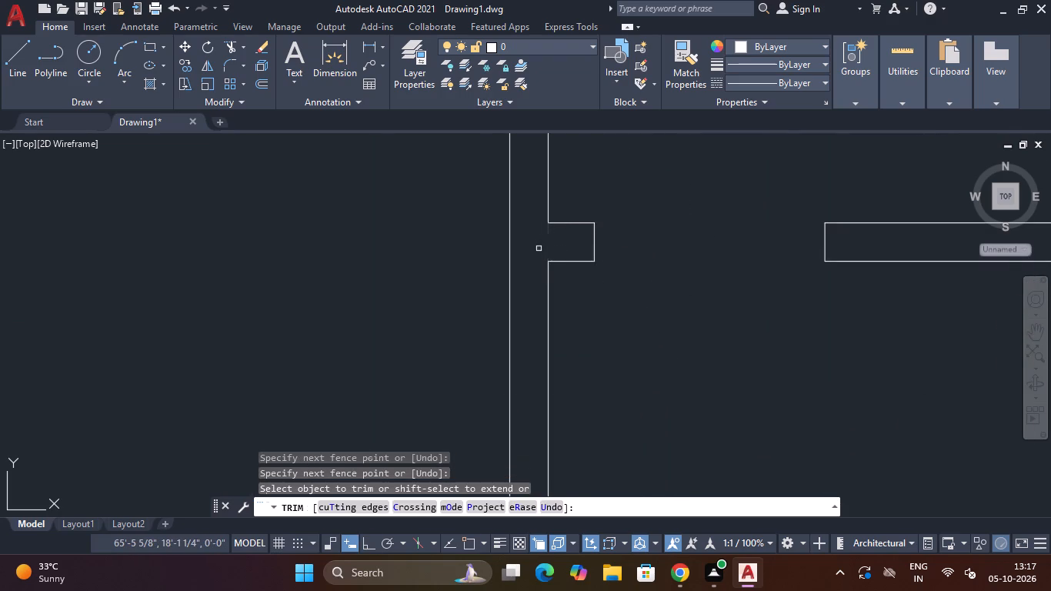
Trim the upper small east room's west wall between its jamb lines, and remove the leftover line at its northwest corner.
scroll(621, 248, "down", 5)
middle_click_drag(659, 316, 552, 215)
scroll(649, 251, "up", 3)
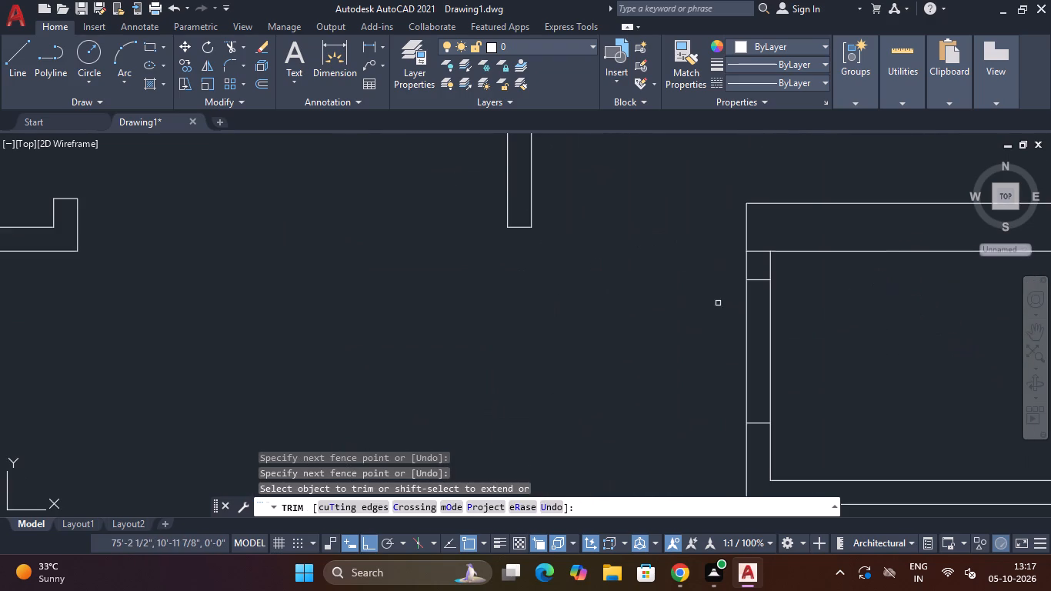
left_click_drag(828, 338, 804, 343)
left_click_drag(811, 344, 788, 348)
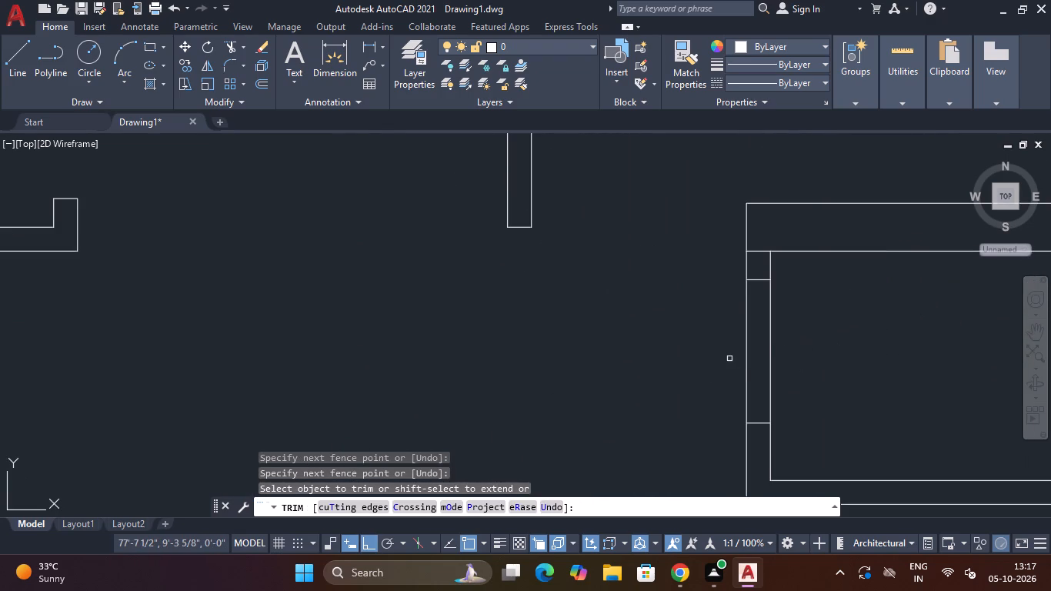
left_click_drag(800, 325, 623, 370)
scroll(746, 248, "up", 4)
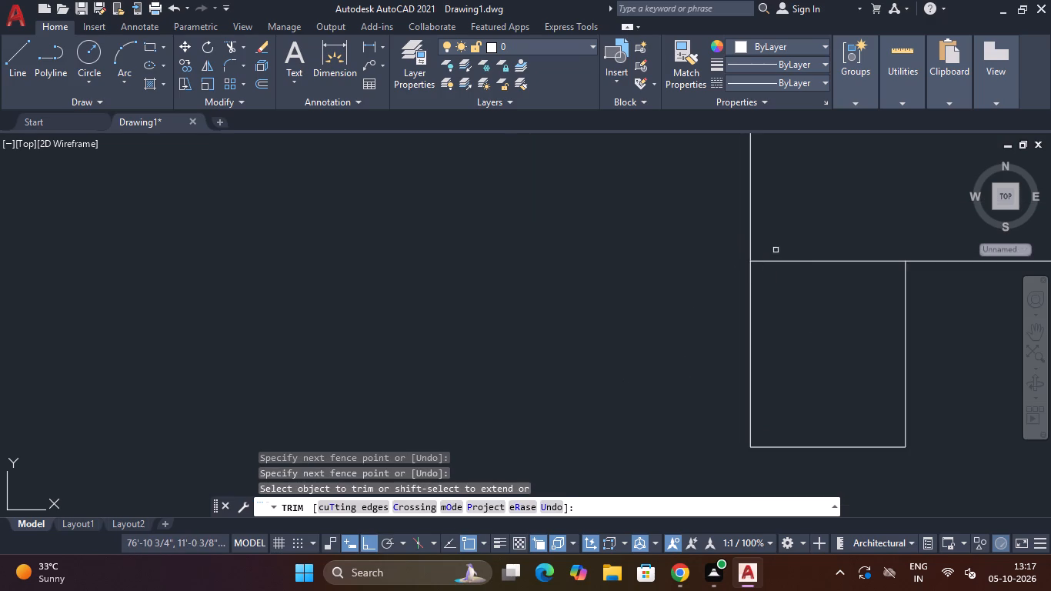
left_click(776, 249)
left_click(776, 272)
Trim the lower small east room's bottom wall between its jamb lines, and remove the leftover line at the west wall junction.
scroll(773, 274, "down", 4)
middle_click_drag(693, 341, 691, 289)
scroll(716, 249, "down", 4)
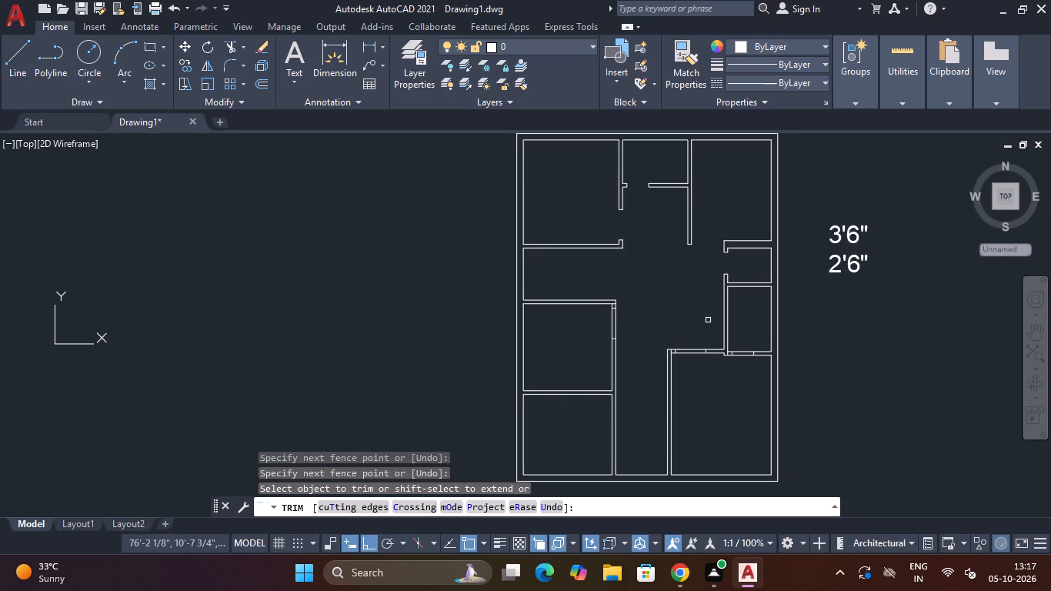
scroll(727, 359, "up", 4)
left_click_drag(796, 368, 797, 272)
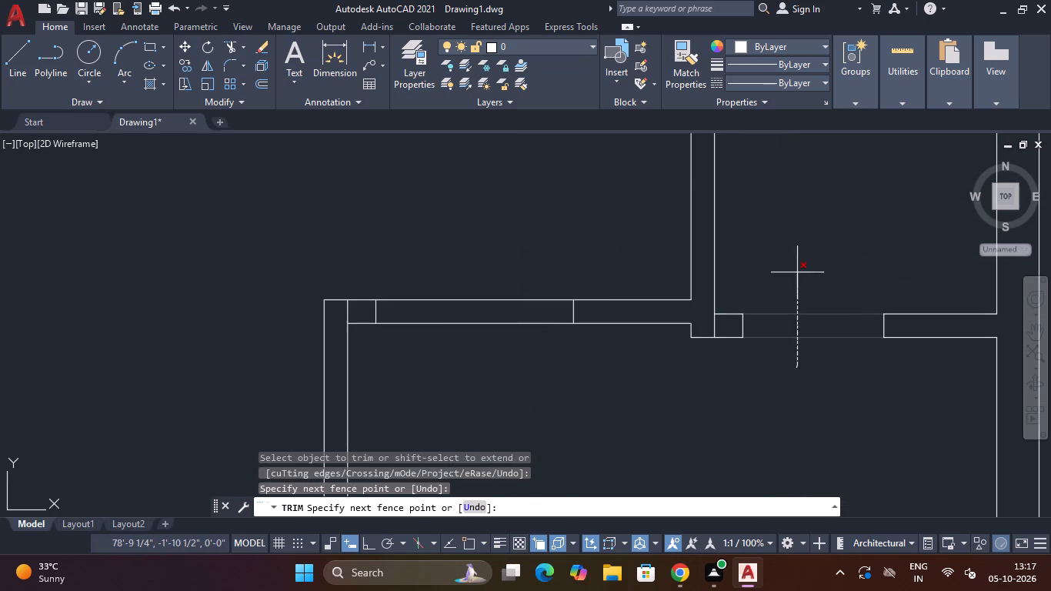
left_click_drag(797, 272, 794, 258)
left_click_drag(726, 324, 712, 323)
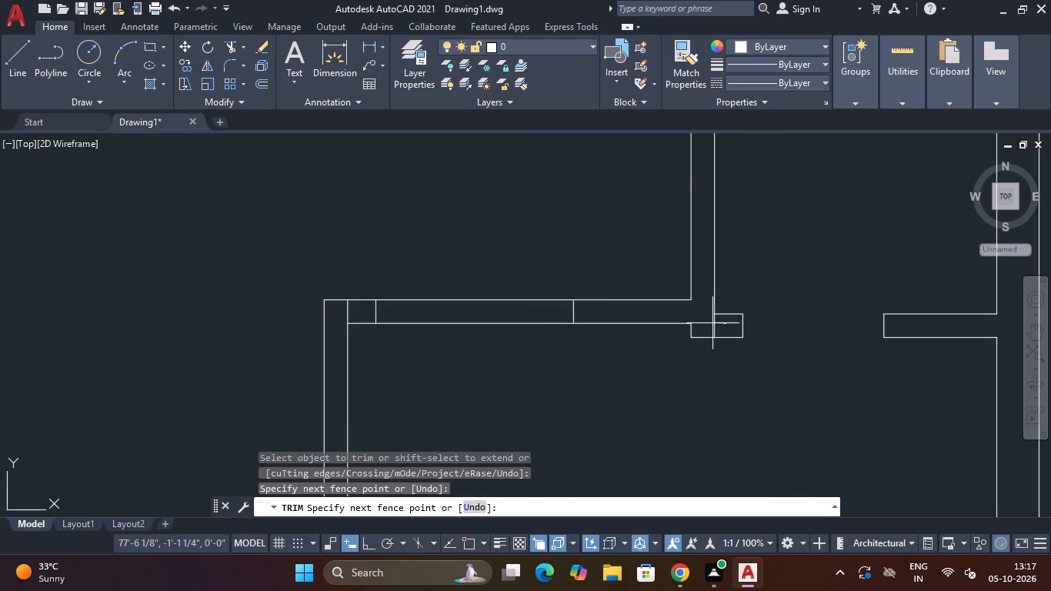
left_click_drag(712, 323, 709, 322)
Trim the southeast room's top wall between its jamb lines, and remove the leftover line at the room's northwest corner.
left_click_drag(512, 258, 518, 328)
scroll(349, 313, "up", 4)
left_click(355, 295)
left_click(323, 310)
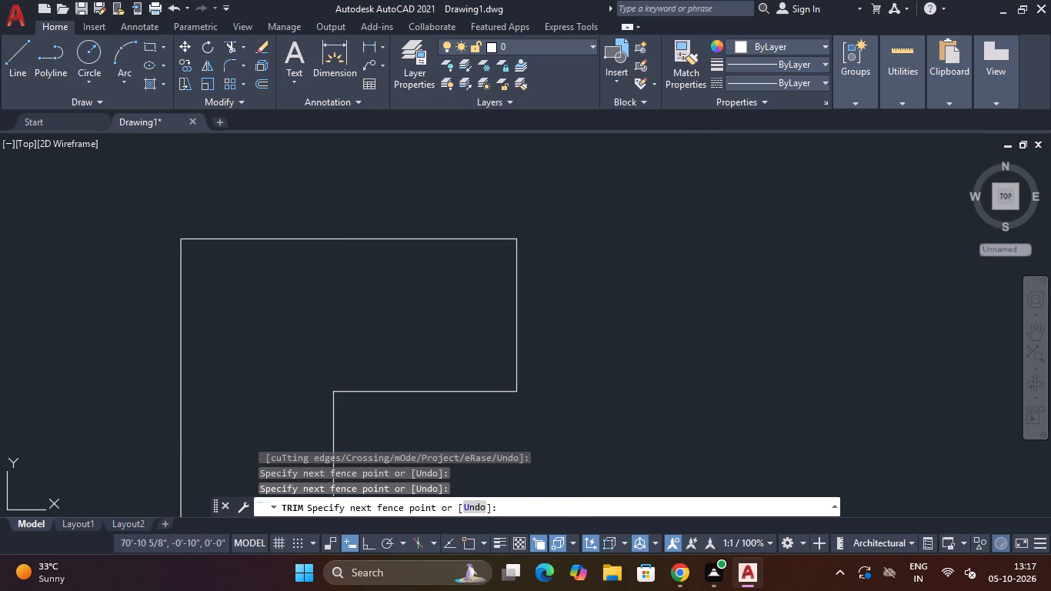
Trim the upper southwest room's east wall between its jamb lines, and remove the leftover line at the room's northeast corner.
scroll(335, 302, "down", 4)
scroll(393, 352, "down", 3)
middle_click_drag(421, 369, 463, 244)
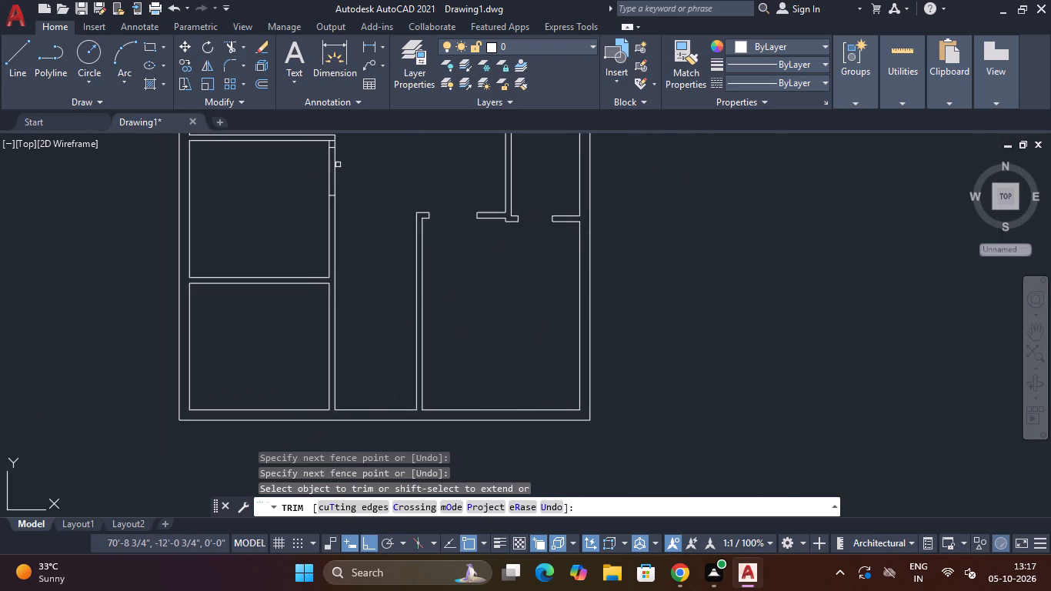
middle_click_drag(338, 165, 361, 225)
scroll(358, 232, "up", 2)
left_click_drag(380, 210, 372, 212)
left_click(315, 237)
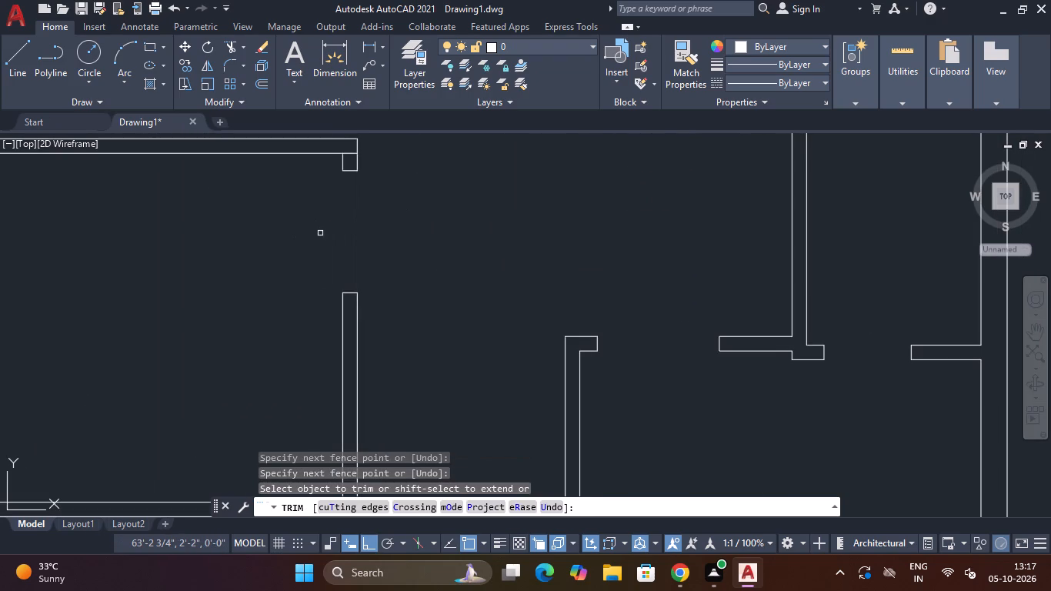
scroll(345, 144, "up", 4)
left_click(348, 190)
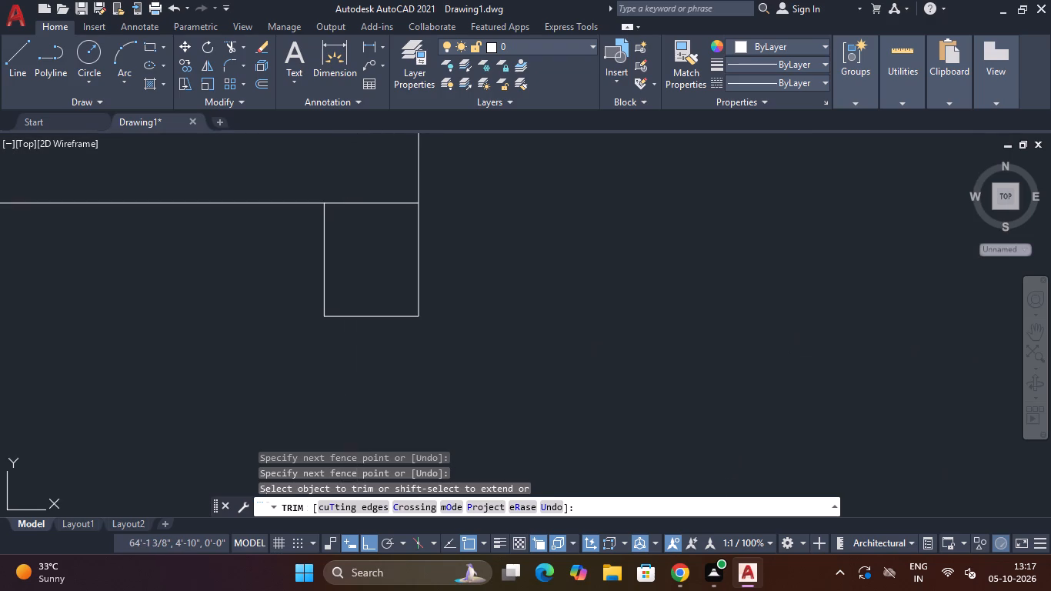
left_click(349, 219)
Examine the whole floor plan to check the trimmed door openings, and end the Trim command.
scroll(366, 215, "up", 1)
scroll(375, 219, "down", 5)
scroll(496, 289, "down", 2)
middle_click_drag(492, 302, 496, 189)
scroll(501, 178, "down", 1)
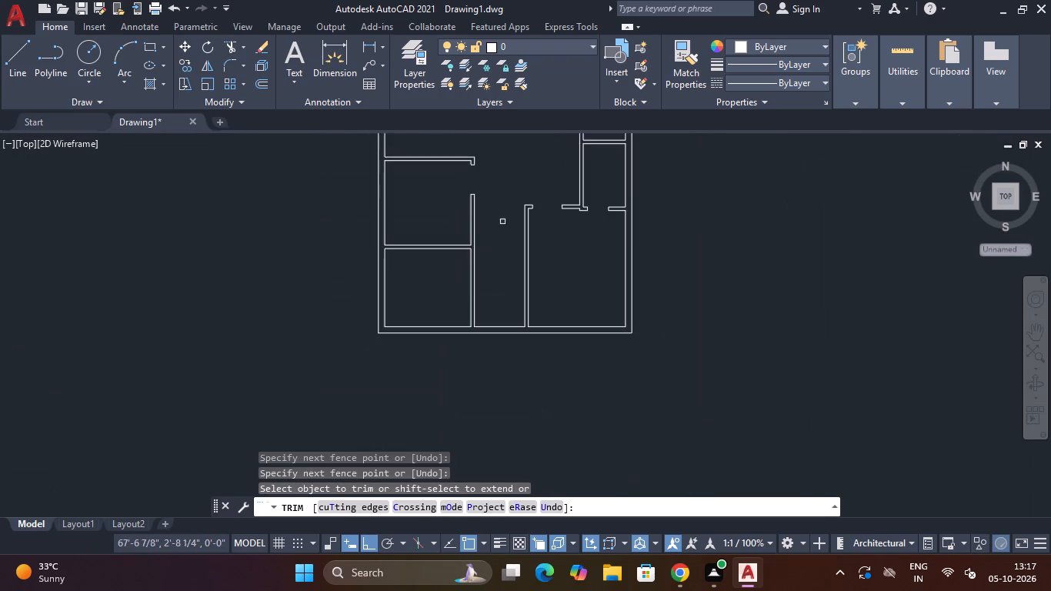
scroll(484, 299, "up", 1)
scroll(484, 299, "down", 2)
middle_click_drag(484, 299, 499, 262)
scroll(508, 322, "up", 1)
middle_click_drag(596, 180, 555, 389)
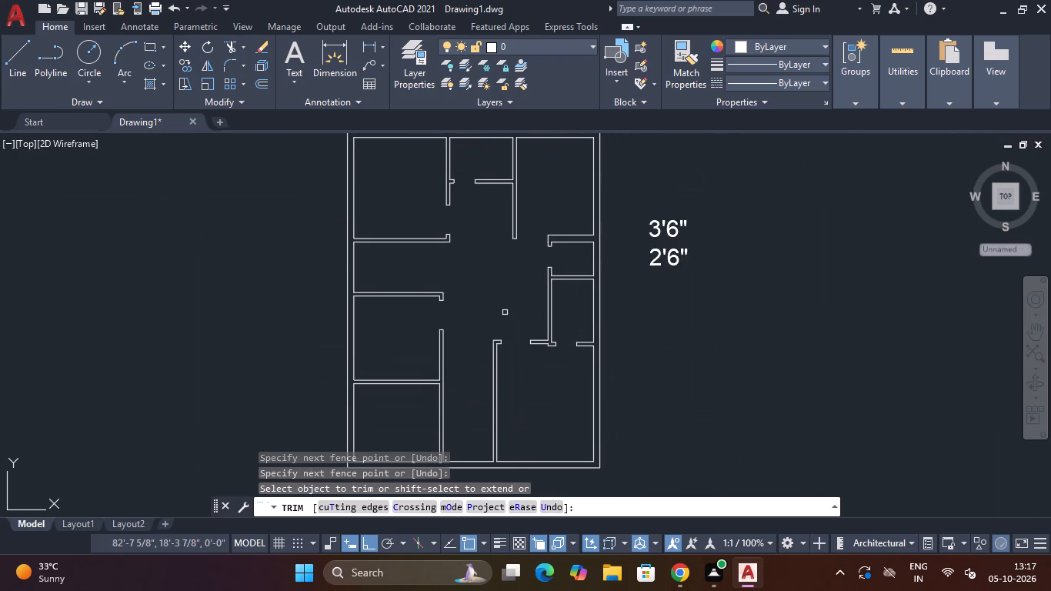
key("Escape")
key("Escape")
middle_click_drag(670, 329, 623, 349)
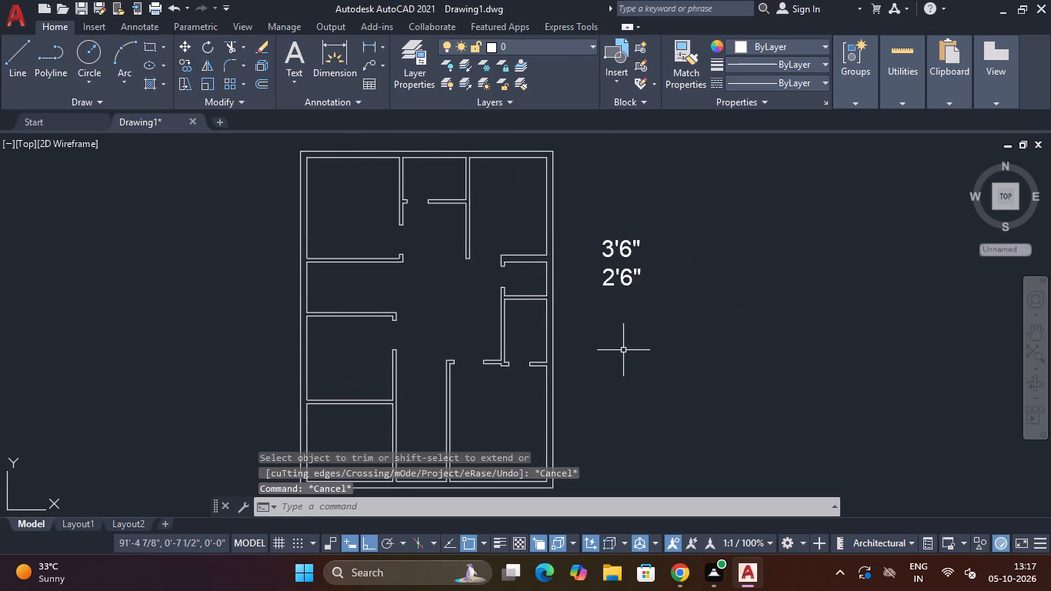
Insert two Door - Imperial sample blocks from the tool palettes in the empty space east of the floor plan.
key("ctrl+3")
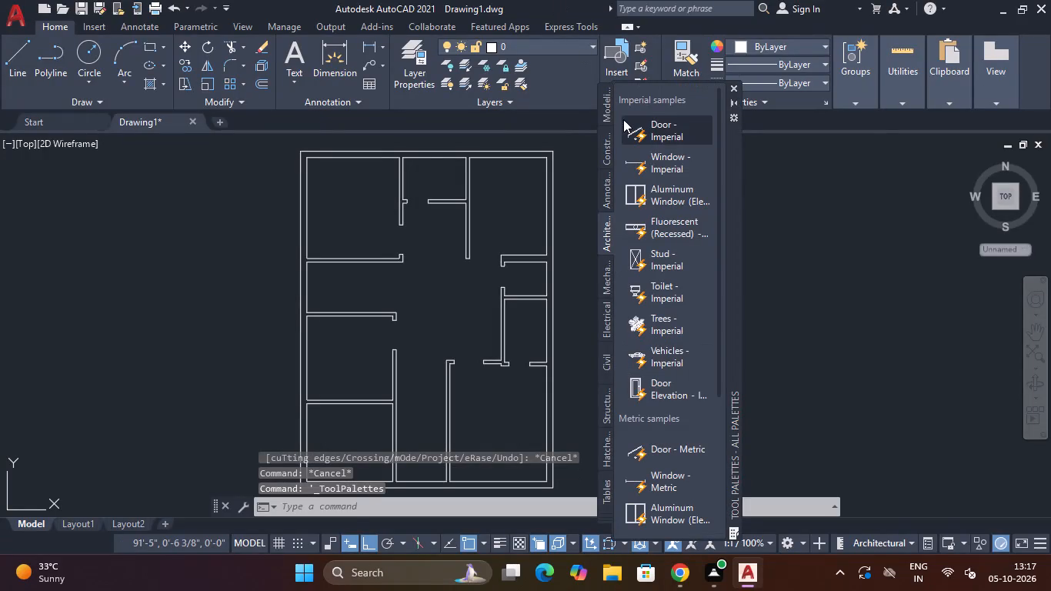
left_click_drag(664, 125, 829, 206)
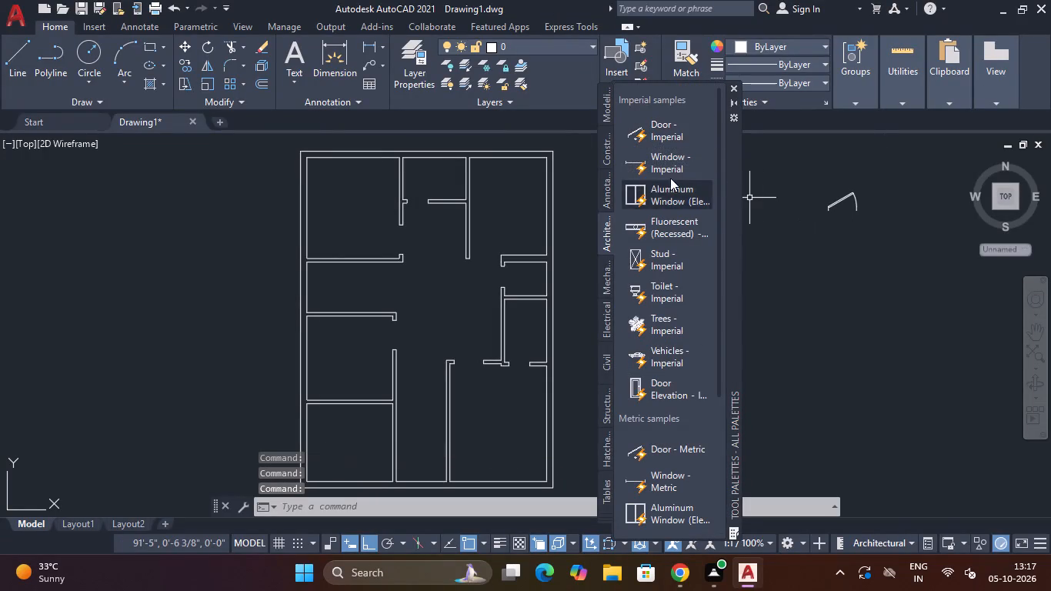
left_click_drag(667, 135, 846, 274)
key("Escape")
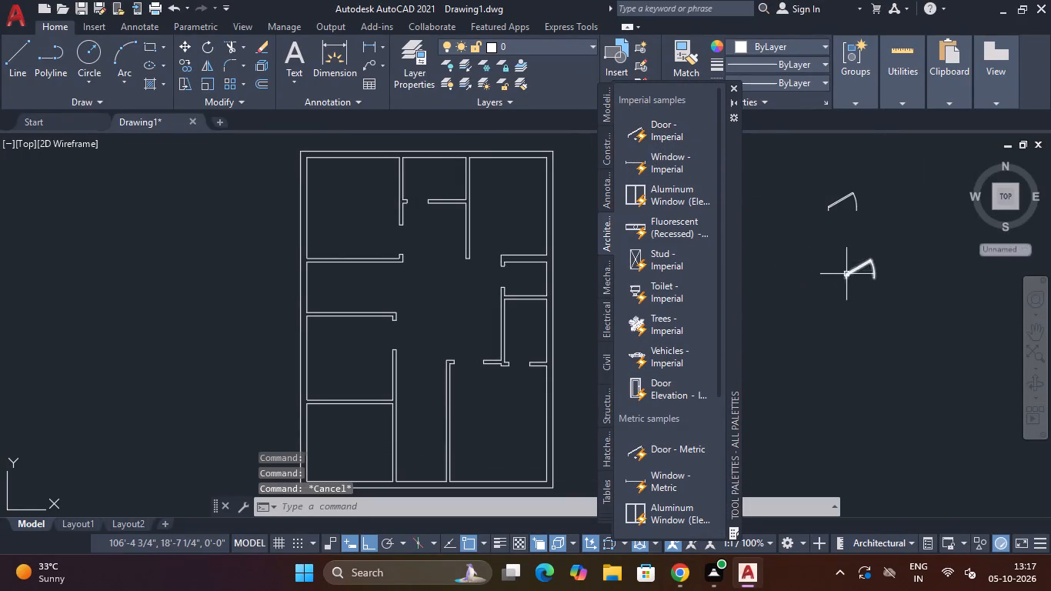
Close the tool palettes.
left_click(736, 89)
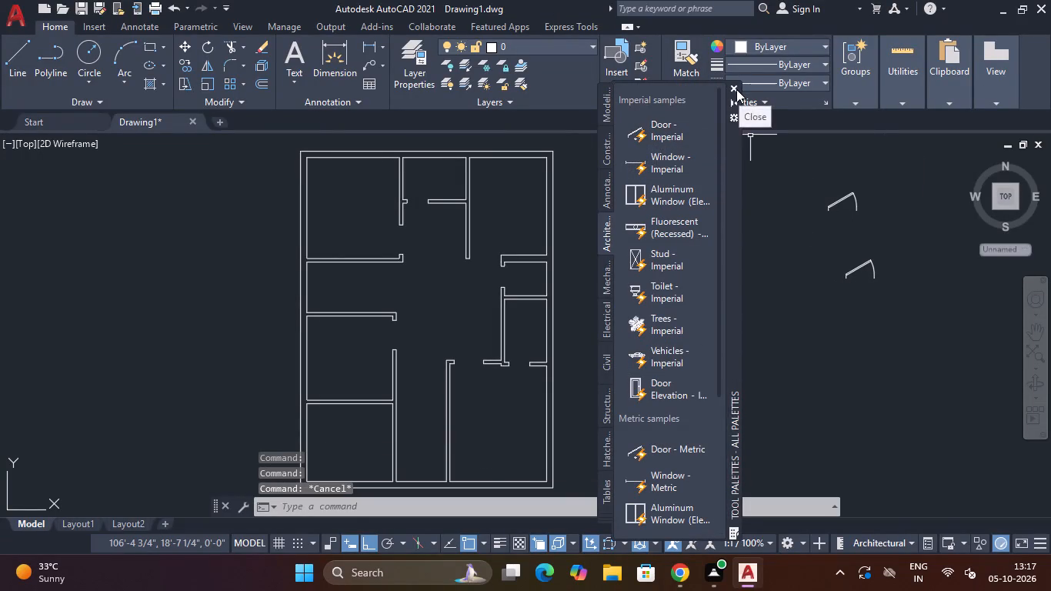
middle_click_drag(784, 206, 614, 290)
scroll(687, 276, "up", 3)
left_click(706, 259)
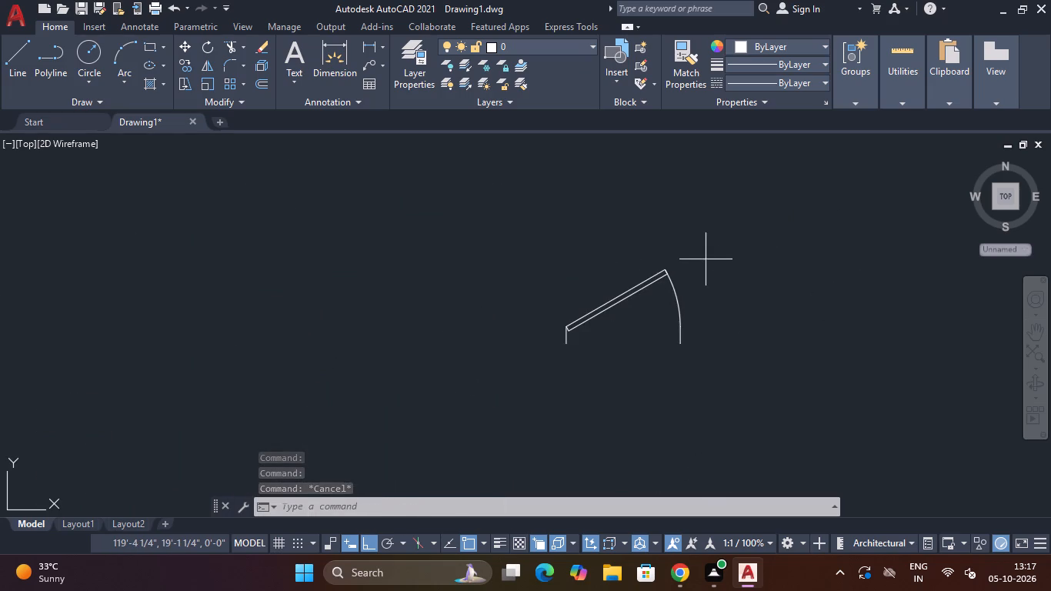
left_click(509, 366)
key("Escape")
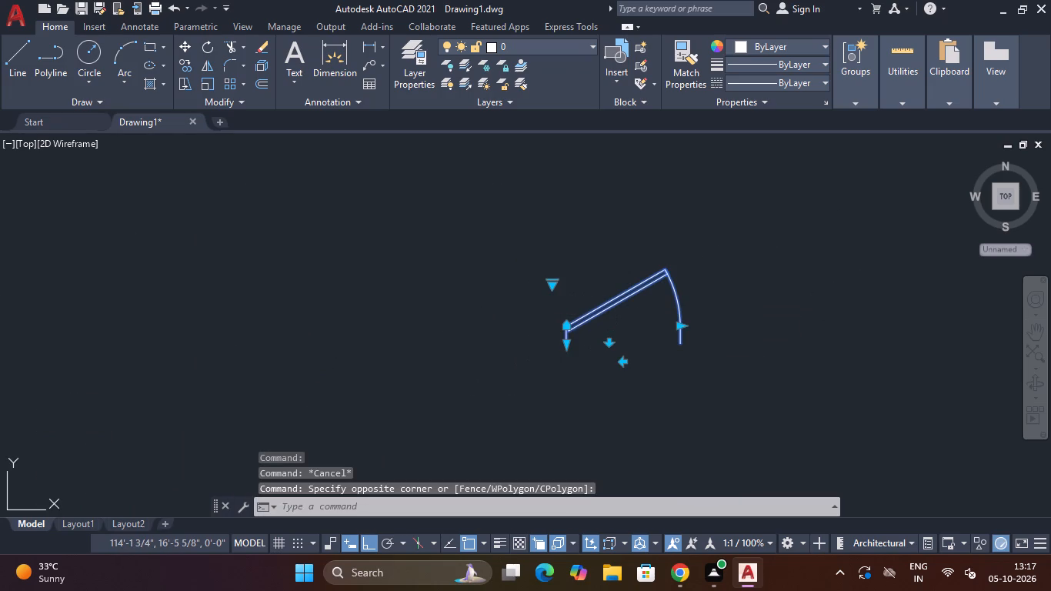
Draw a 3'6" horizontal reference line just below the upper door block.
scroll(528, 292, "down", 4)
scroll(541, 325, "up", 1)
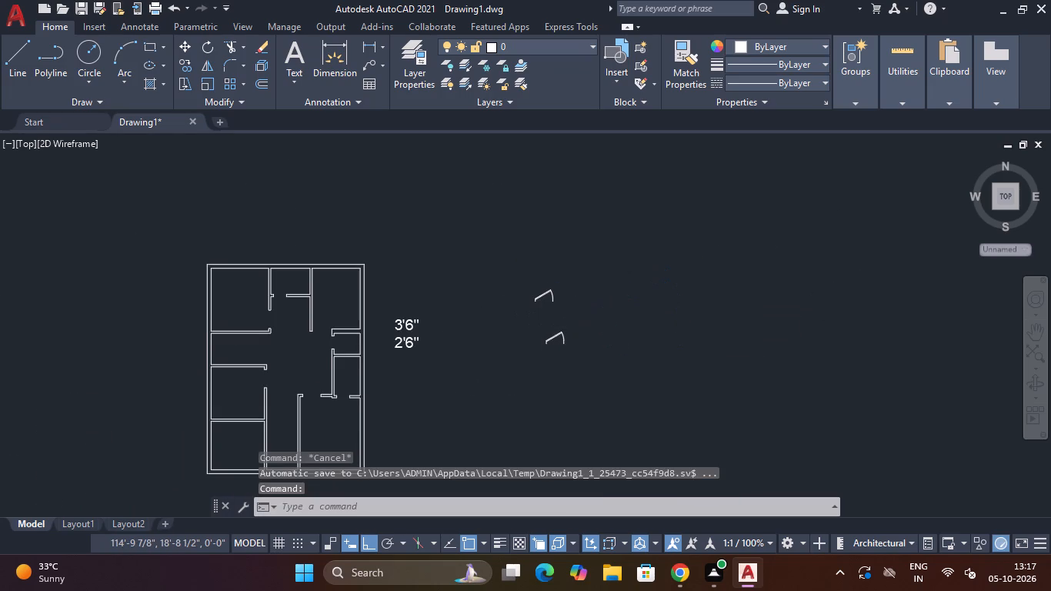
type("L")
key("space")
scroll(541, 314, "up", 2)
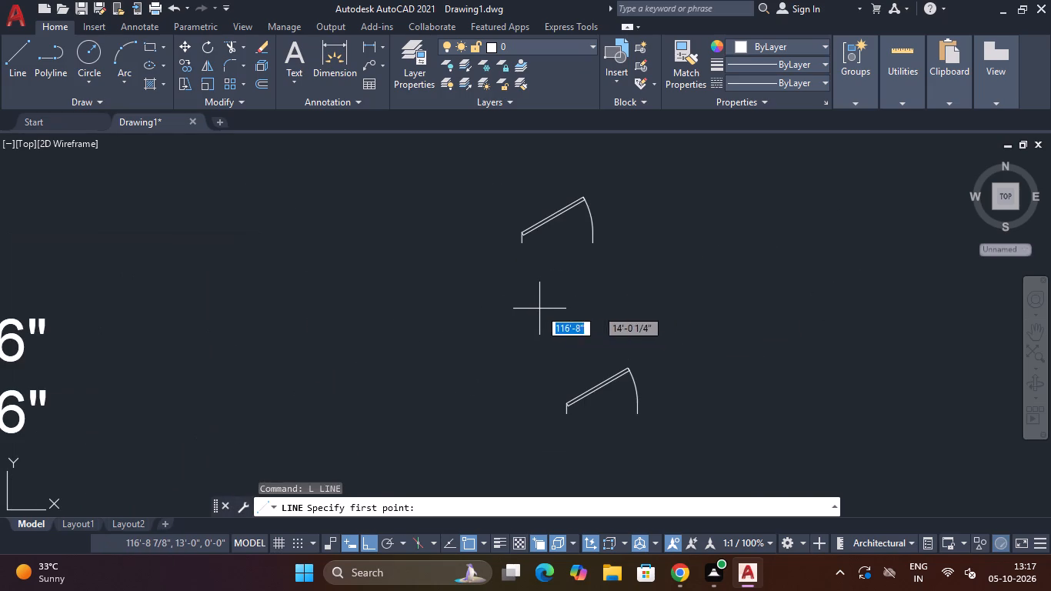
left_click(516, 277)
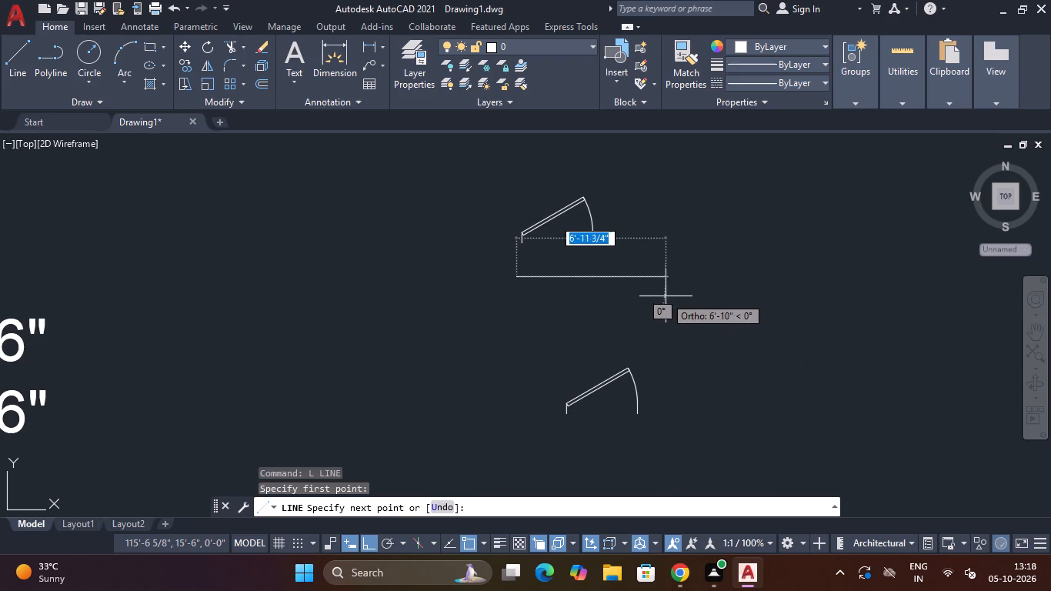
scroll(672, 298, "down", 1)
scroll(672, 298, "up", 1)
type("3'")
key("6")
key("shift+quotedbl")
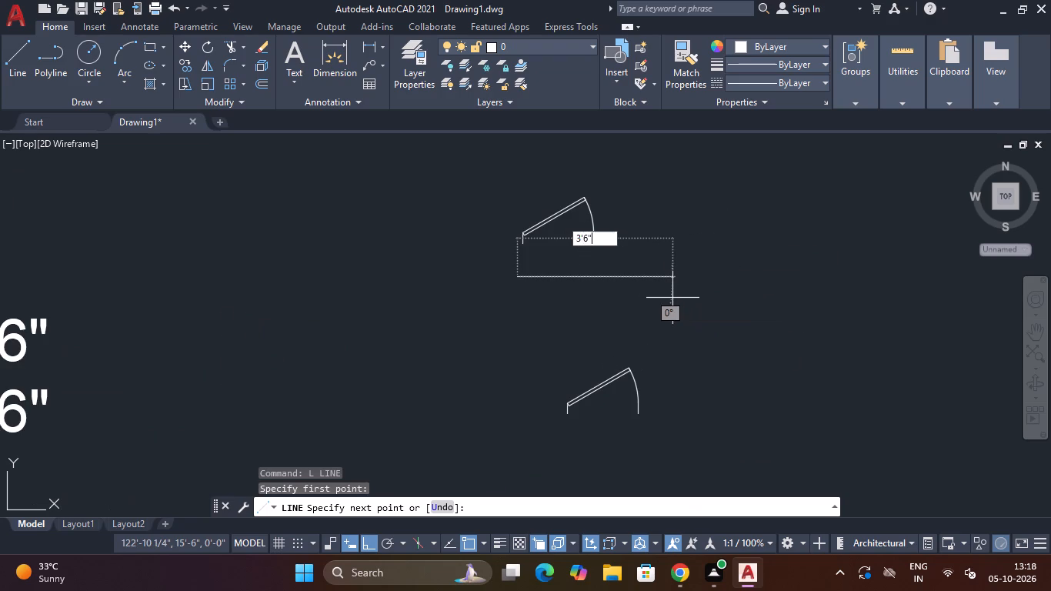
key("Return")
key("BackSpace")
key("Escape")
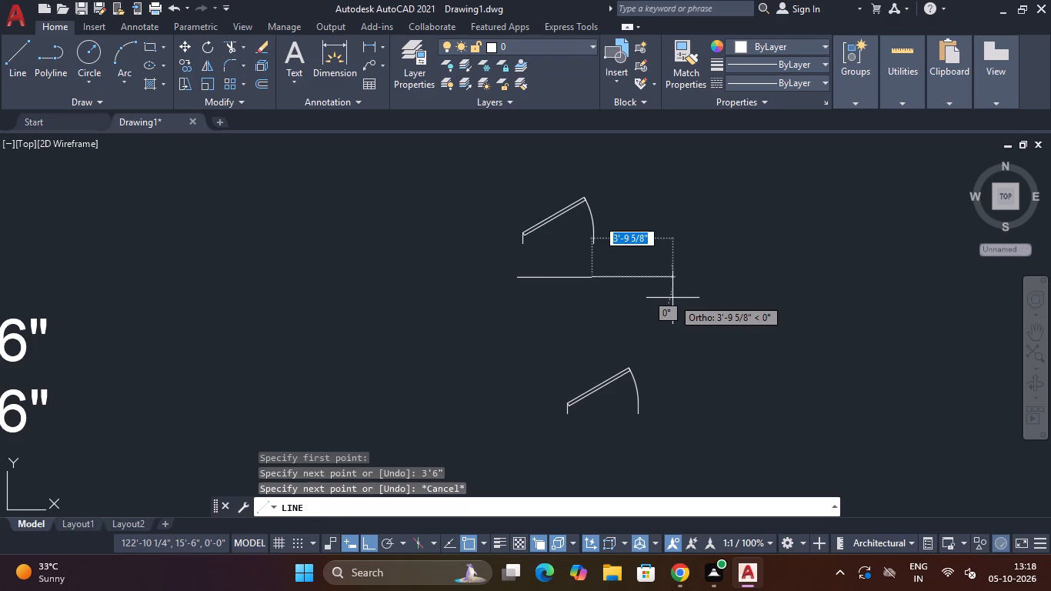
key("Escape")
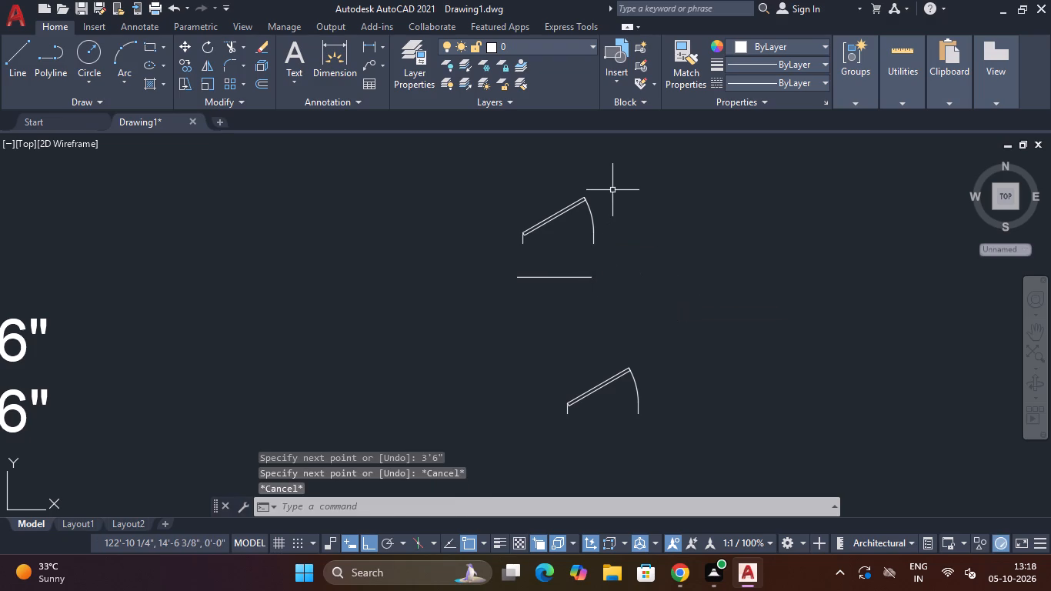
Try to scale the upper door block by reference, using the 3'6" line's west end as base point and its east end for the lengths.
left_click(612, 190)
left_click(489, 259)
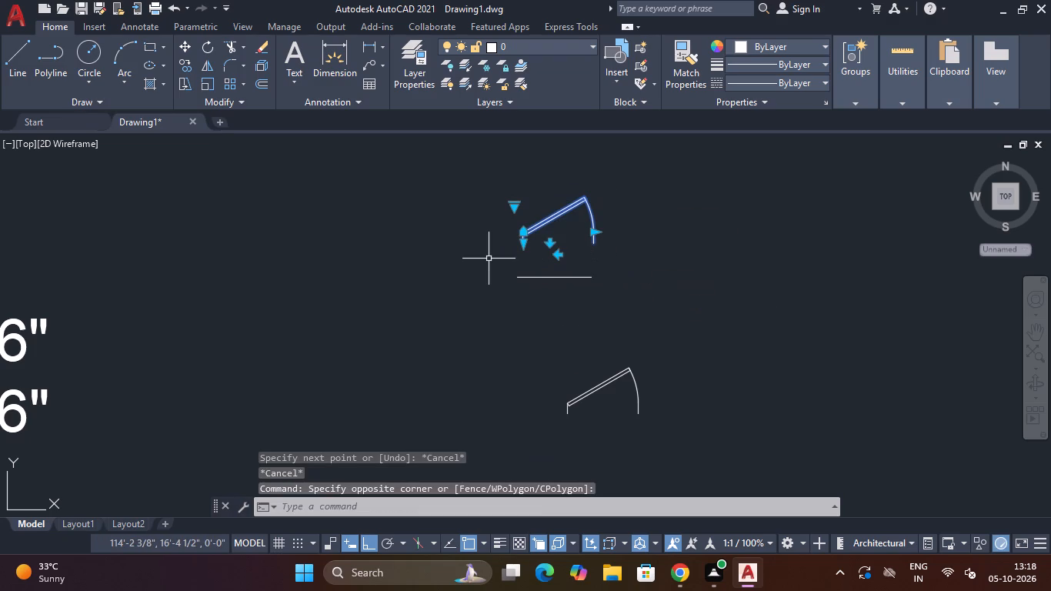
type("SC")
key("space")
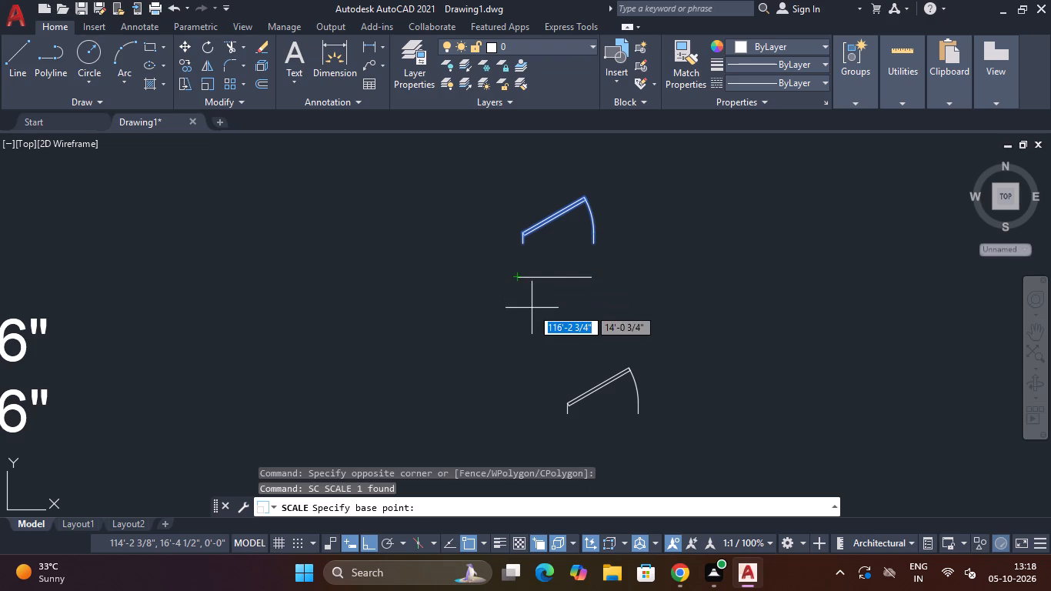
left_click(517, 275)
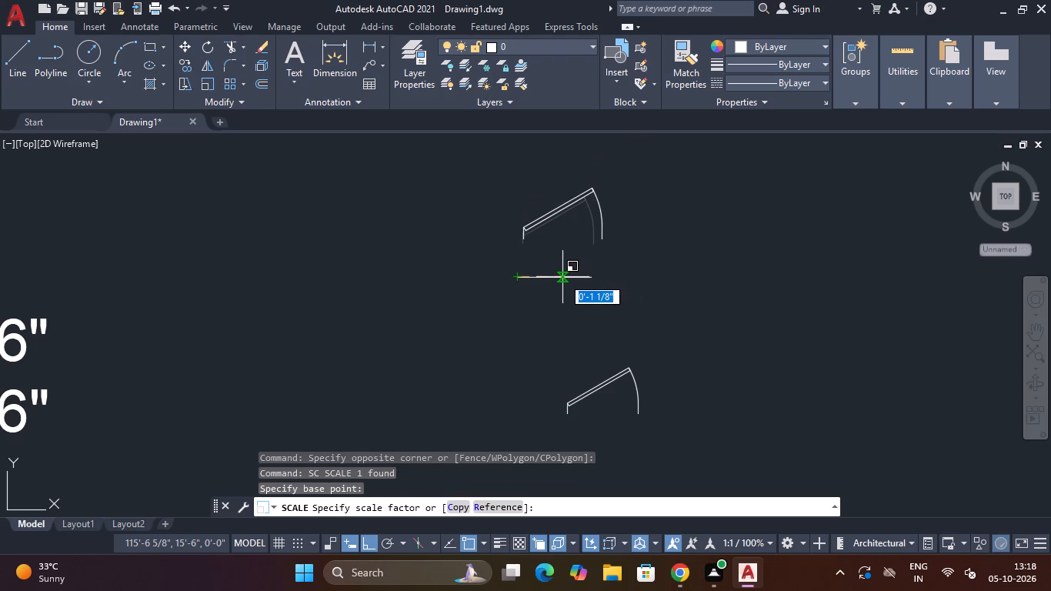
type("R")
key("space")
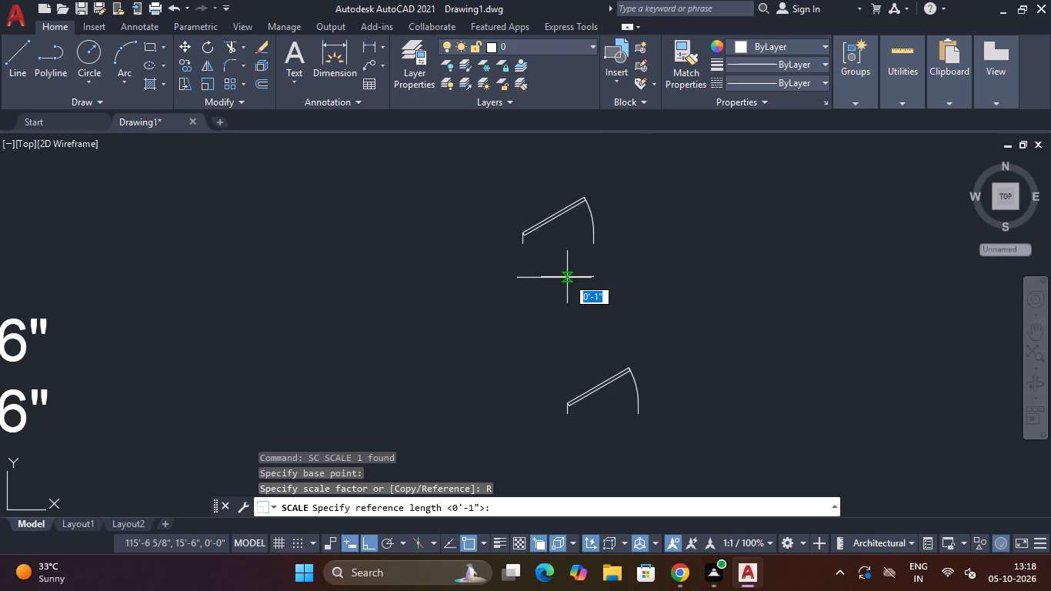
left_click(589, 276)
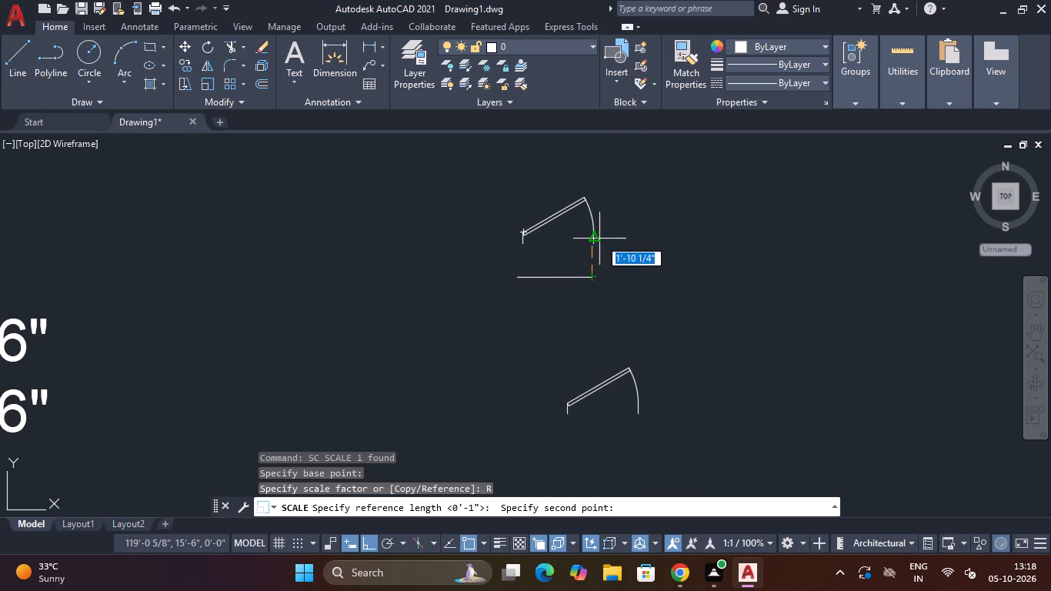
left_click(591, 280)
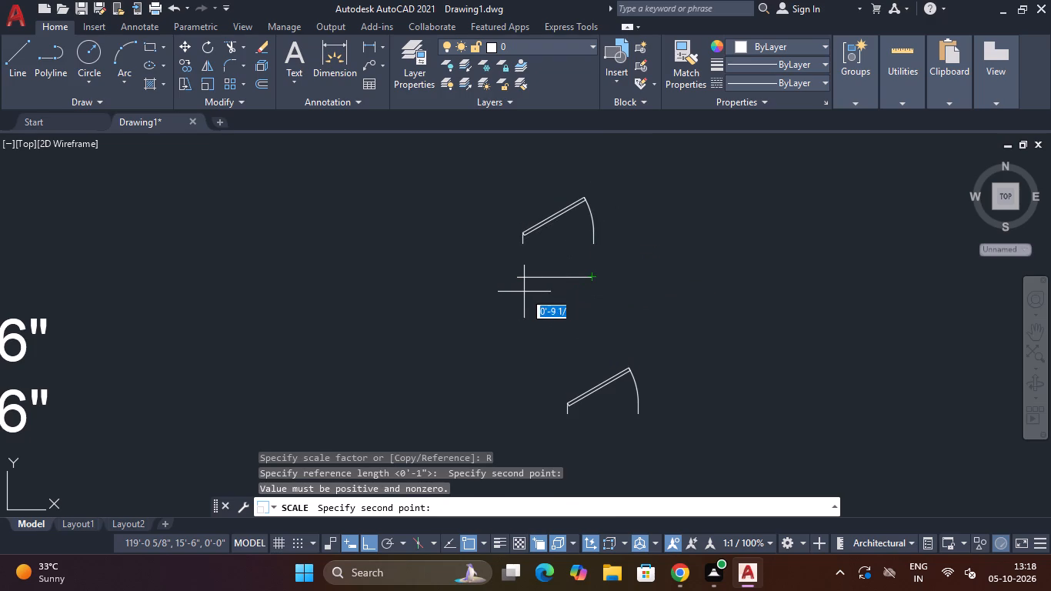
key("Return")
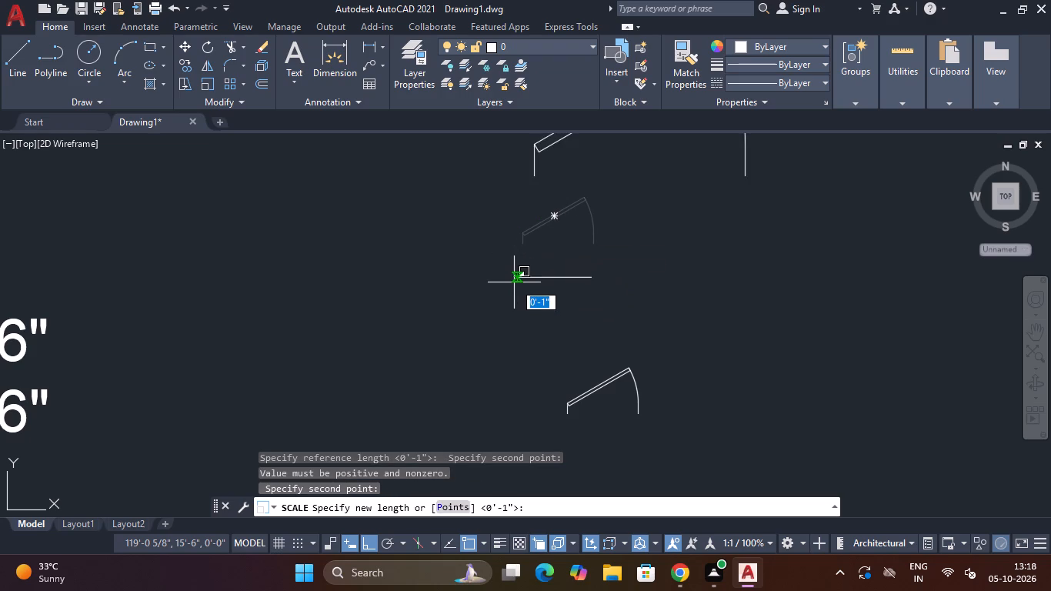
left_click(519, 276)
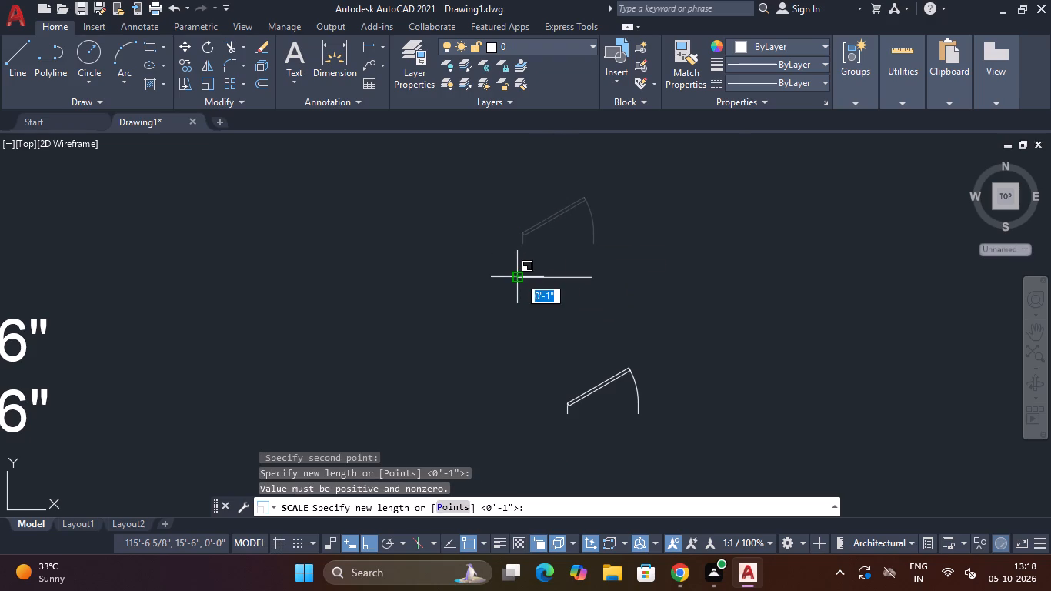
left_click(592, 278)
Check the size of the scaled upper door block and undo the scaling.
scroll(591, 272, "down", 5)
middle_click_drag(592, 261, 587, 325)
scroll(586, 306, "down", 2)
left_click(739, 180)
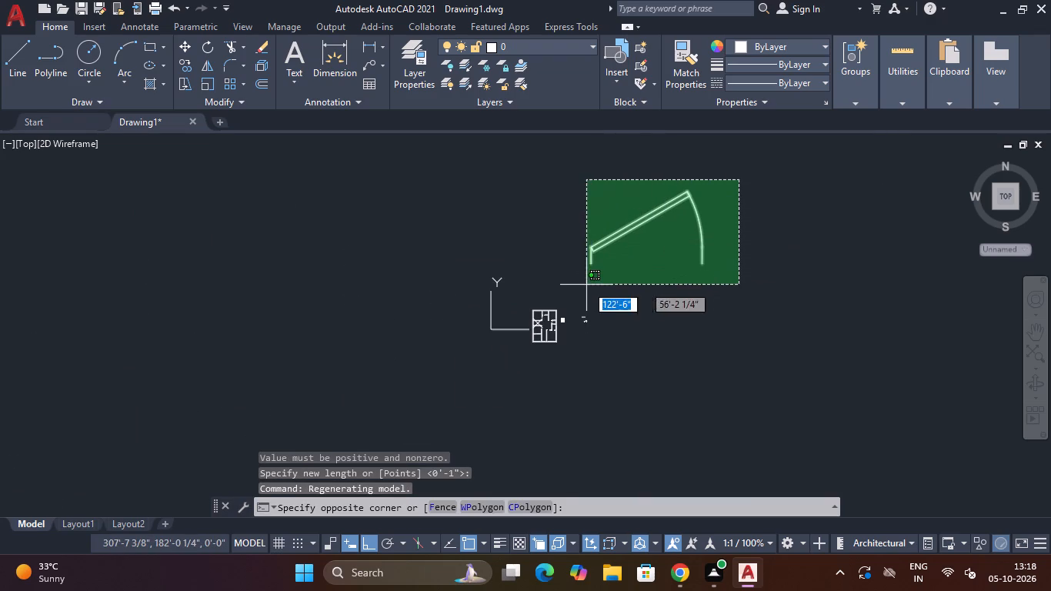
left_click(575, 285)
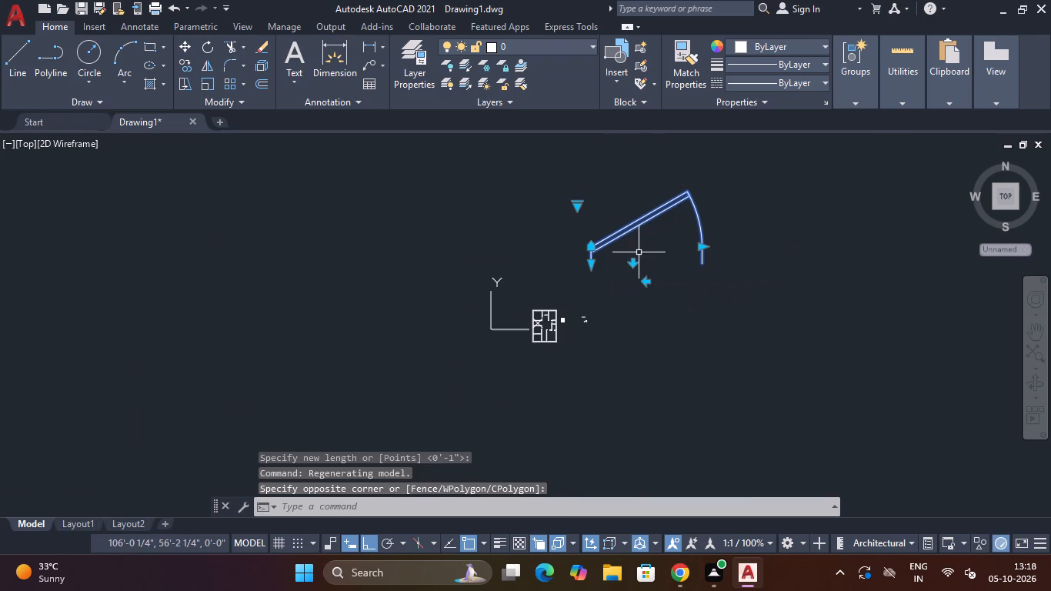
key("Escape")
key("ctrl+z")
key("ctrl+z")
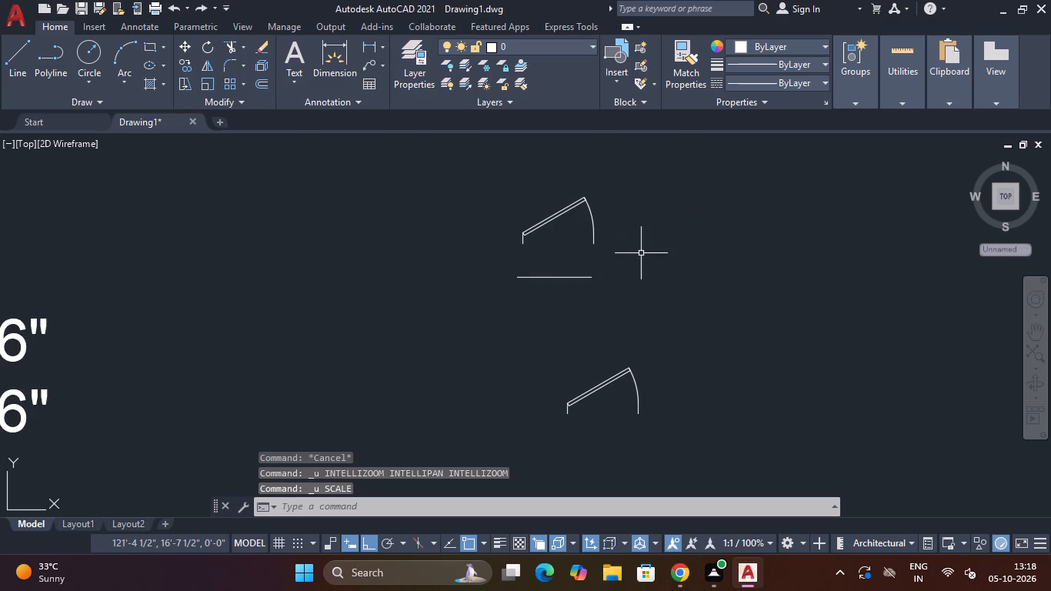
Scale the upper door block by reference from its jamb-to-jamb width to the 3'6" line's length, with the line's west end as base point.
scroll(532, 229, "up", 1)
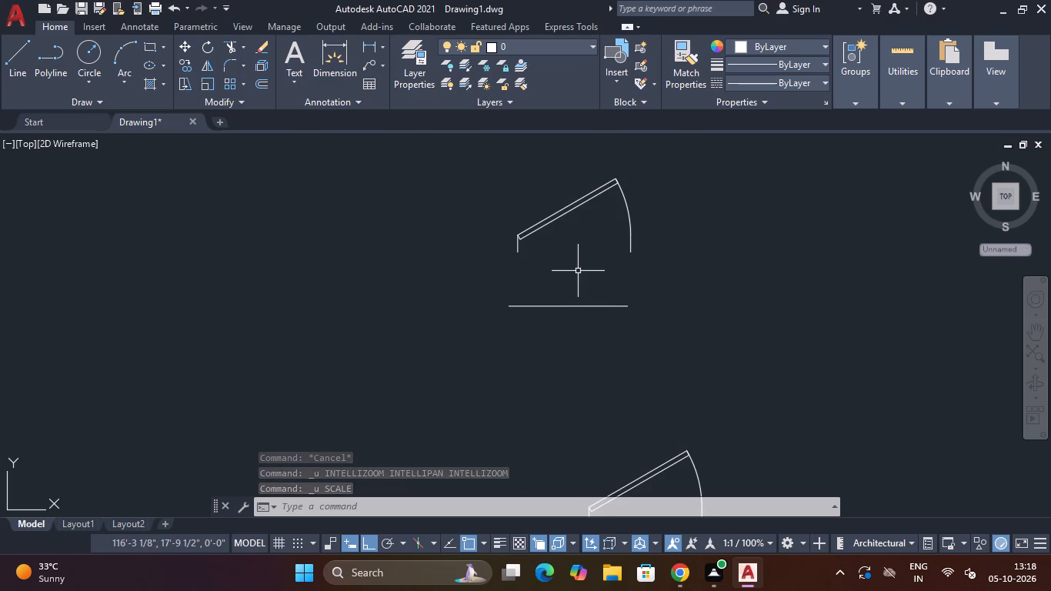
key("Escape")
key("Escape")
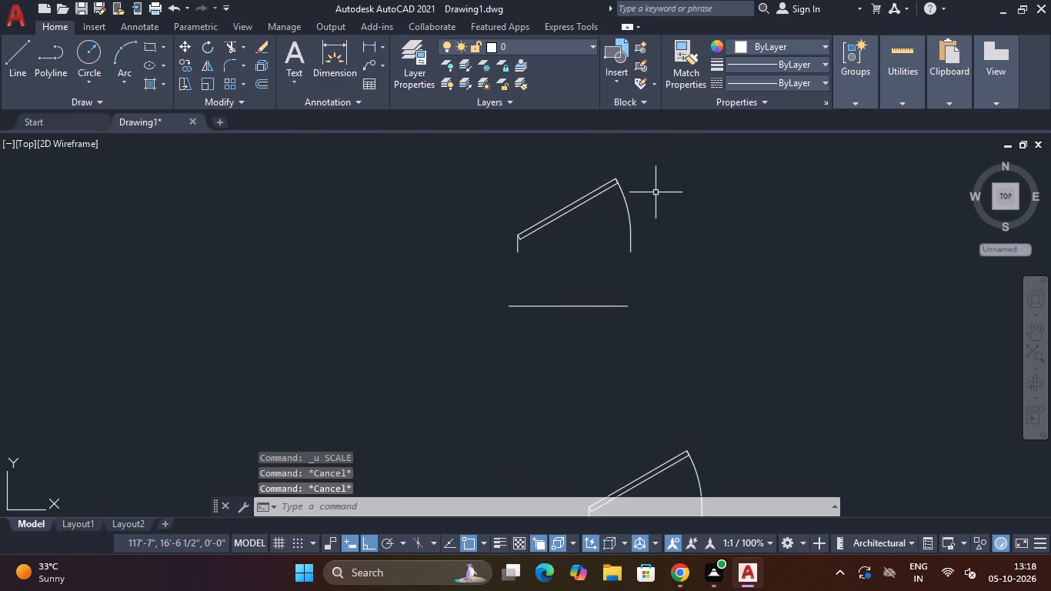
left_click(654, 171)
left_click(504, 276)
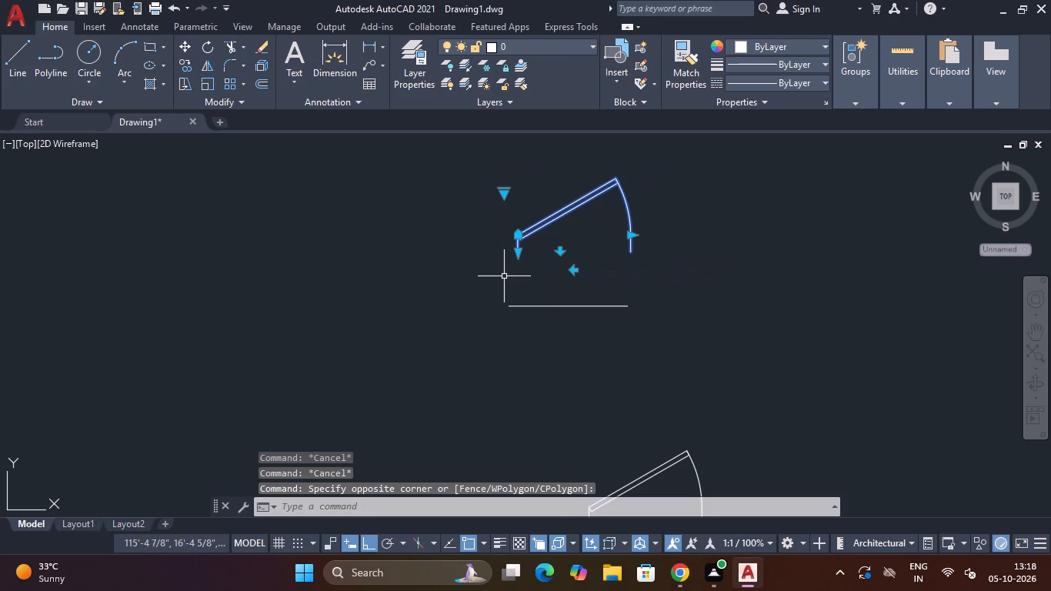
type("SC")
key("space")
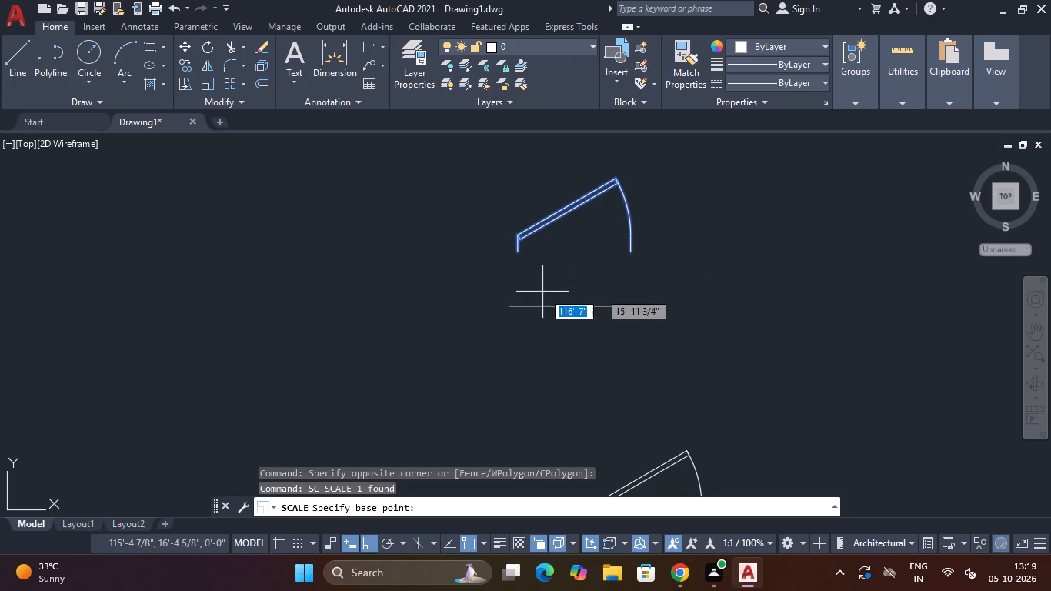
left_click(511, 304)
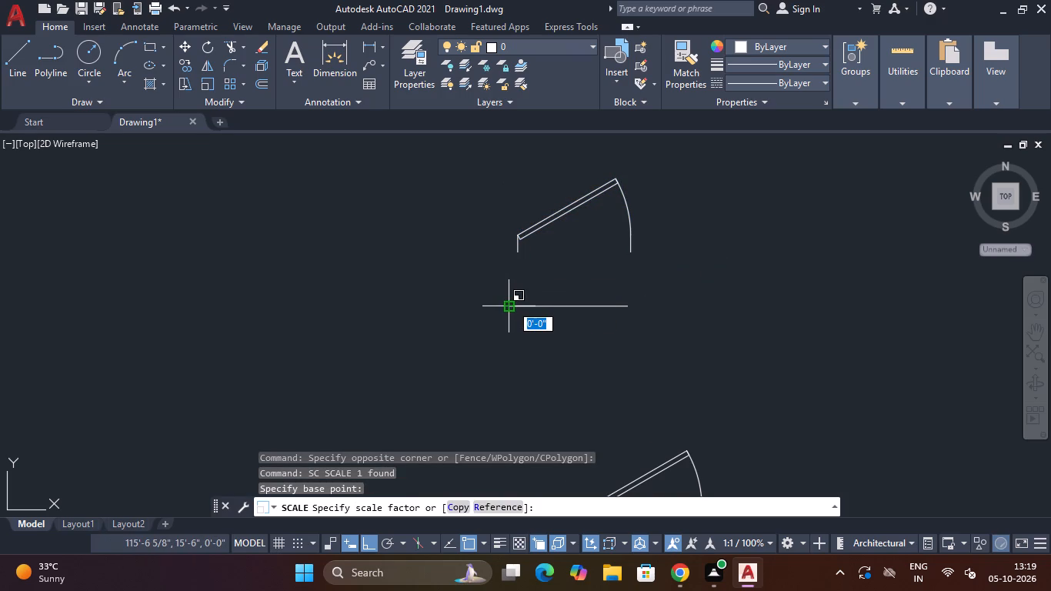
type("R")
key("space")
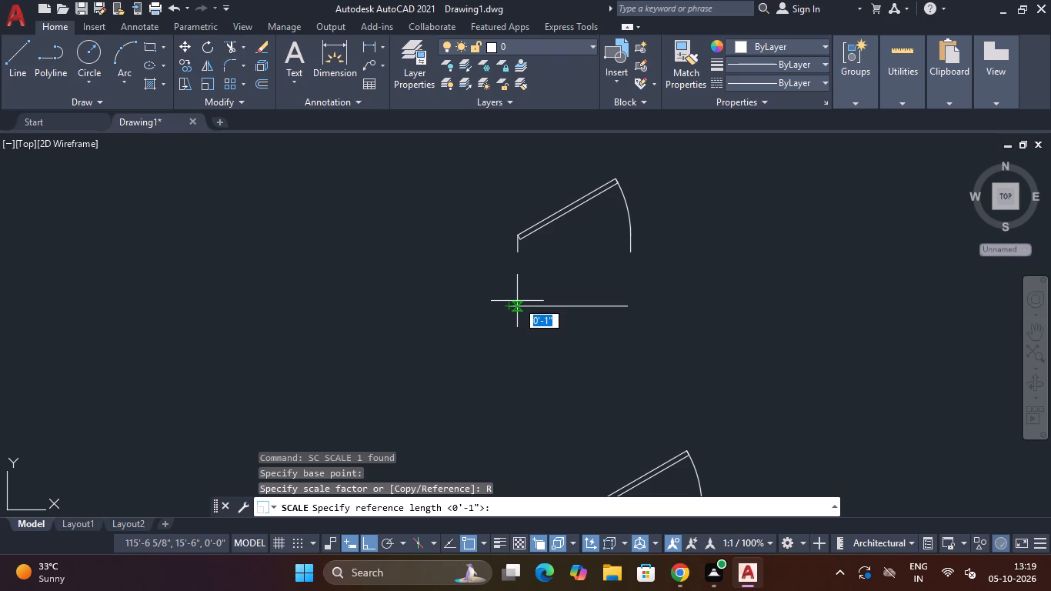
left_click(522, 252)
left_click(627, 253)
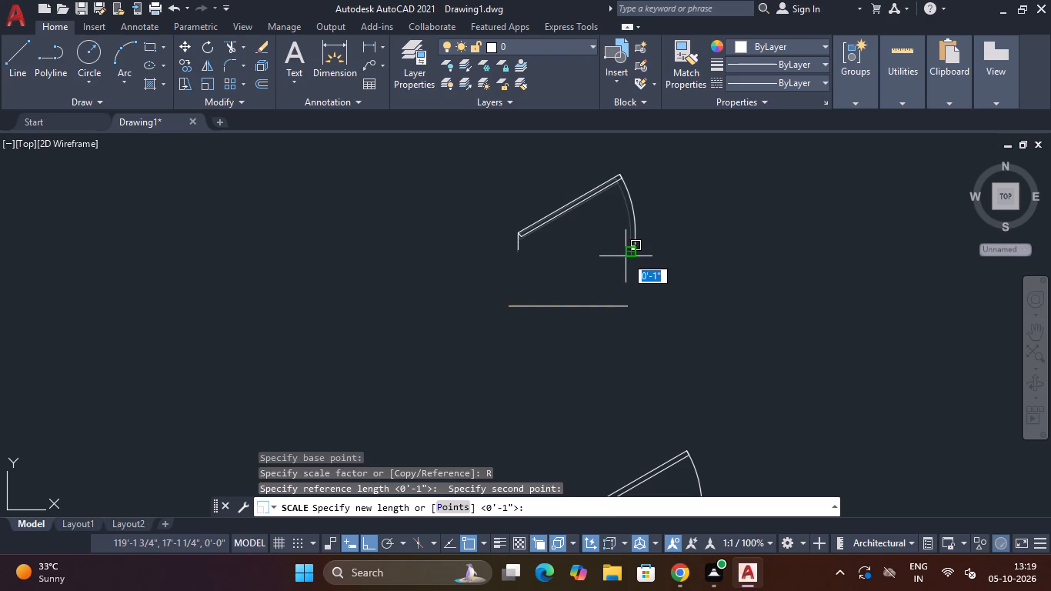
left_click(629, 306)
Draw a 2'6" horizontal reference line just below the lower door block.
scroll(658, 260, "down", 1)
middle_click_drag(650, 289, 649, 207)
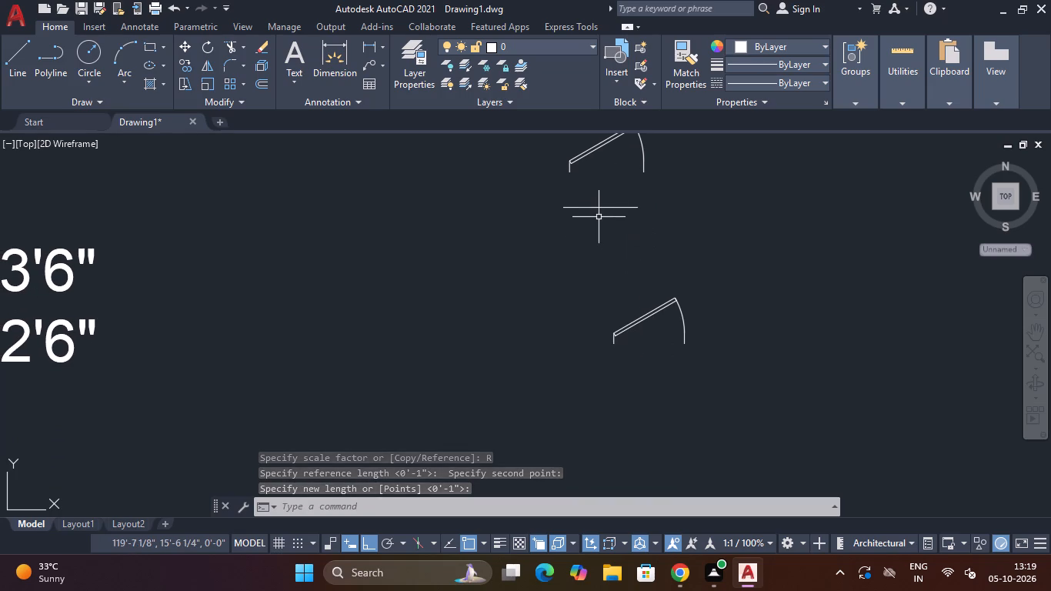
type("L")
key("space")
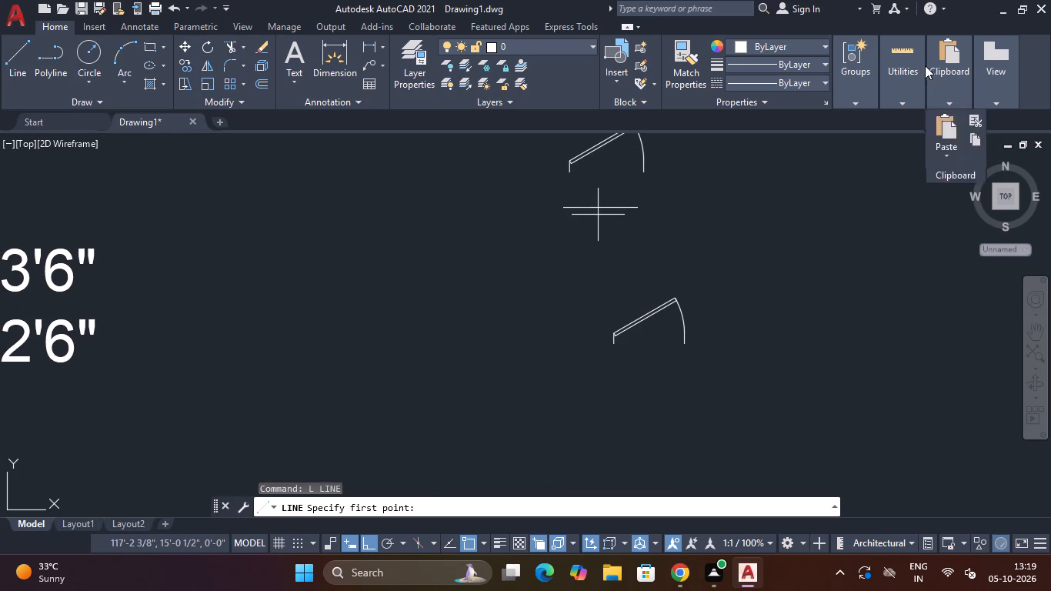
left_click(623, 401)
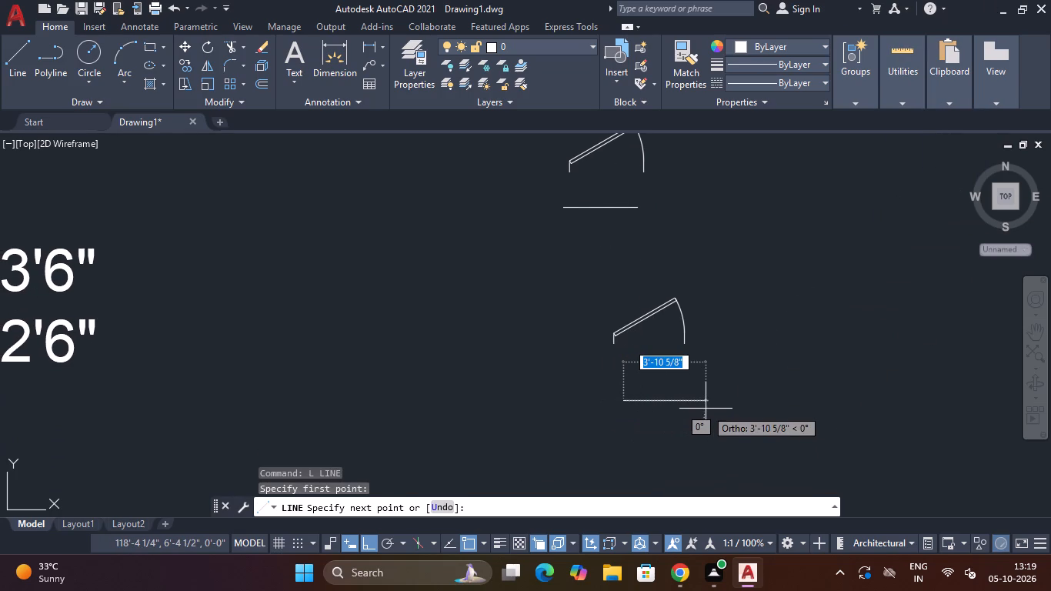
type("2'")
type("6\"")
key("Return")
key("Escape")
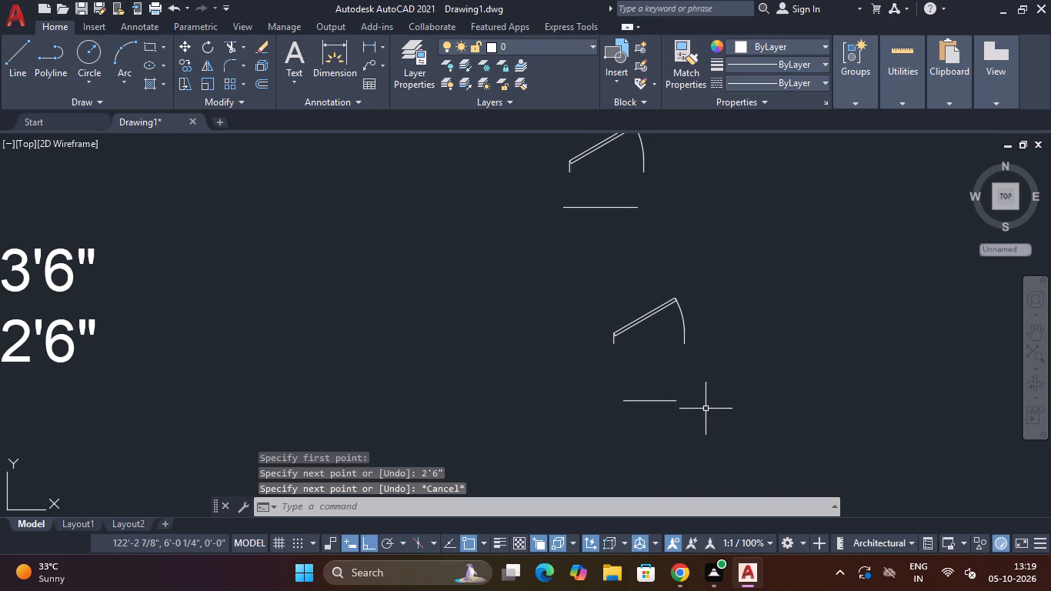
Scale the lower door block by reference from its jamb-to-jamb width to the 2'6" line's length, with the line's west end as base point.
scroll(707, 366, "up", 1)
left_click(682, 229)
left_click(546, 367)
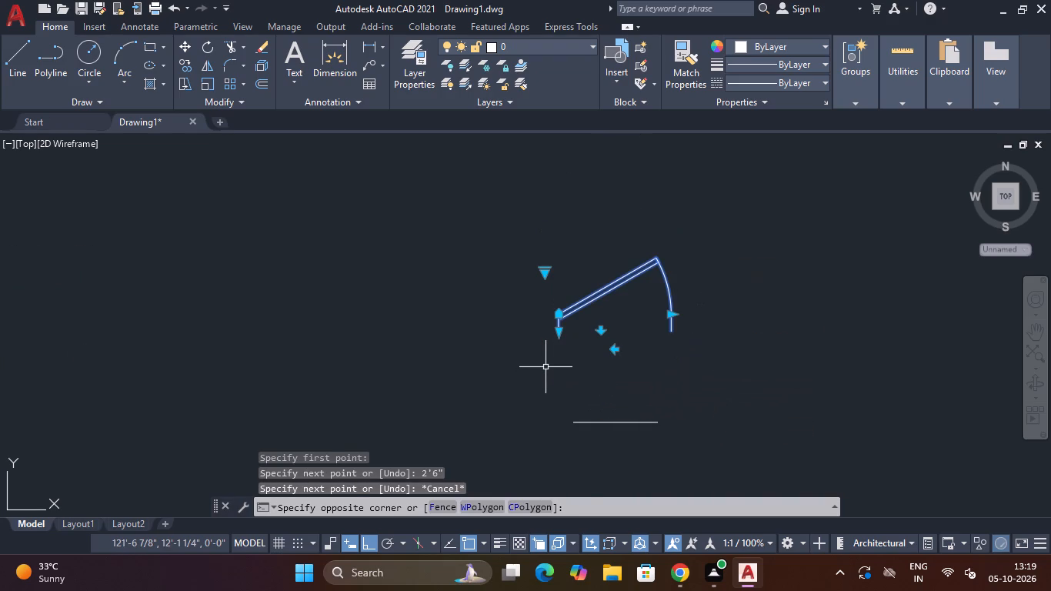
type("SC")
key("space")
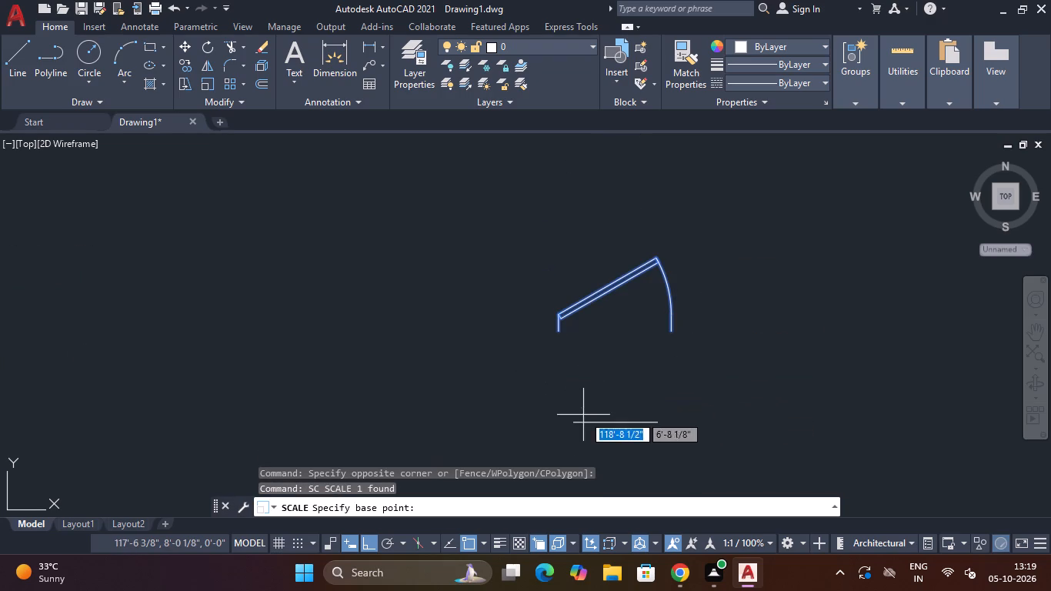
left_click(574, 421)
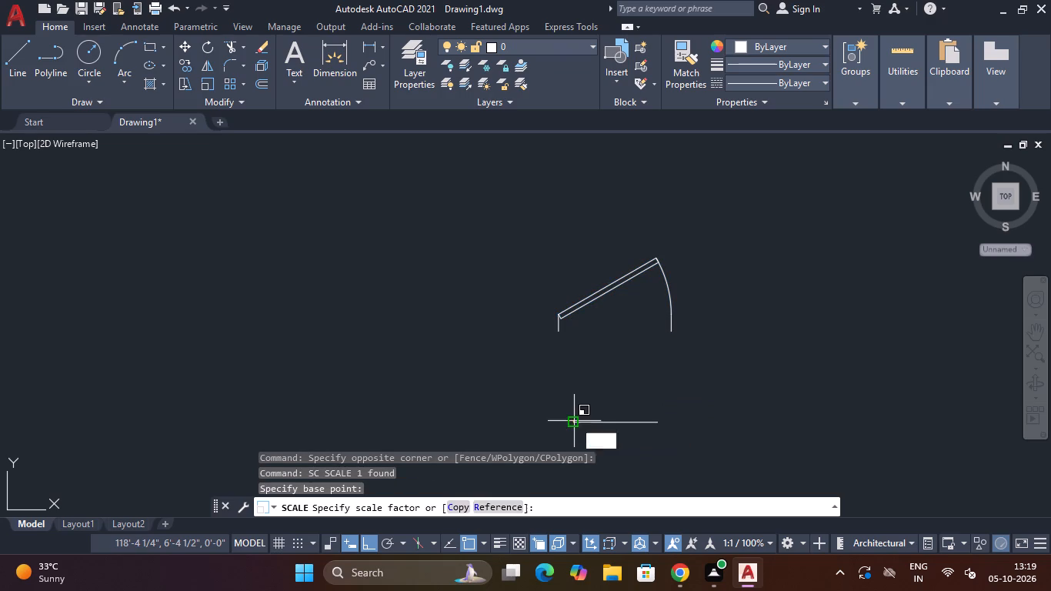
type("R")
key("space")
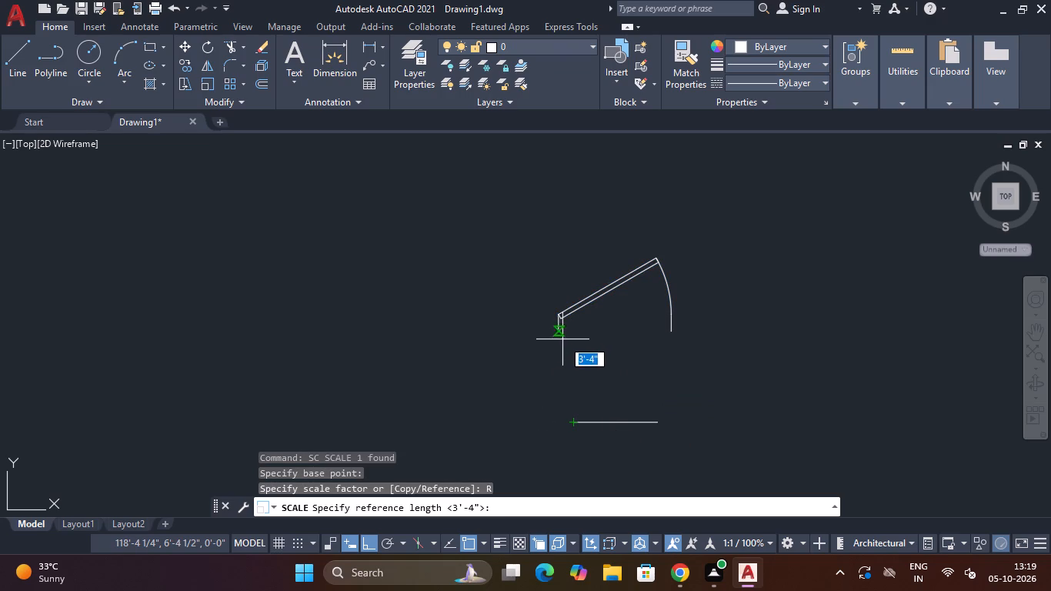
left_click(556, 330)
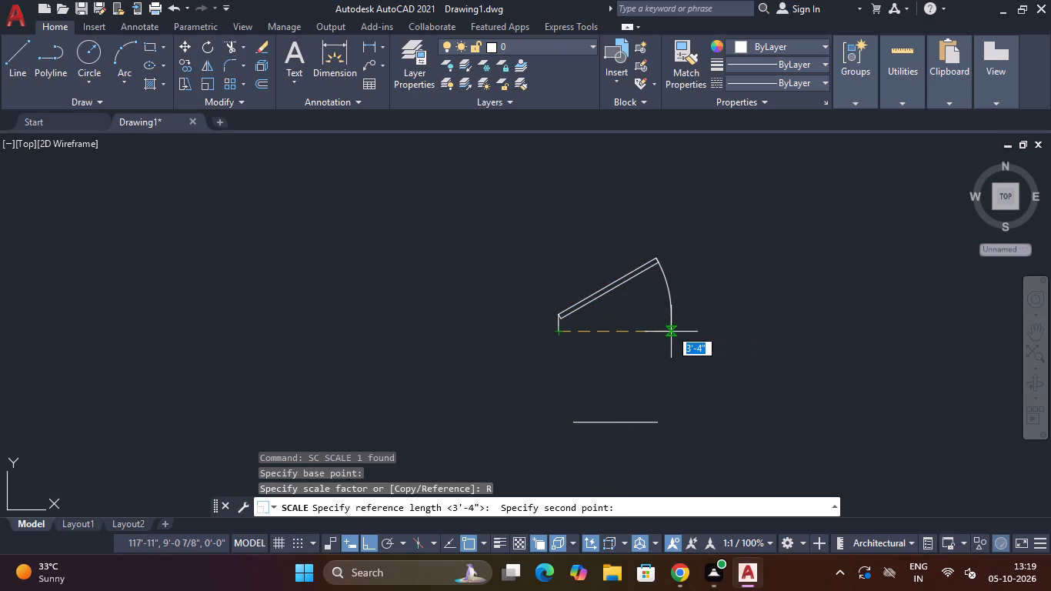
left_click(671, 328)
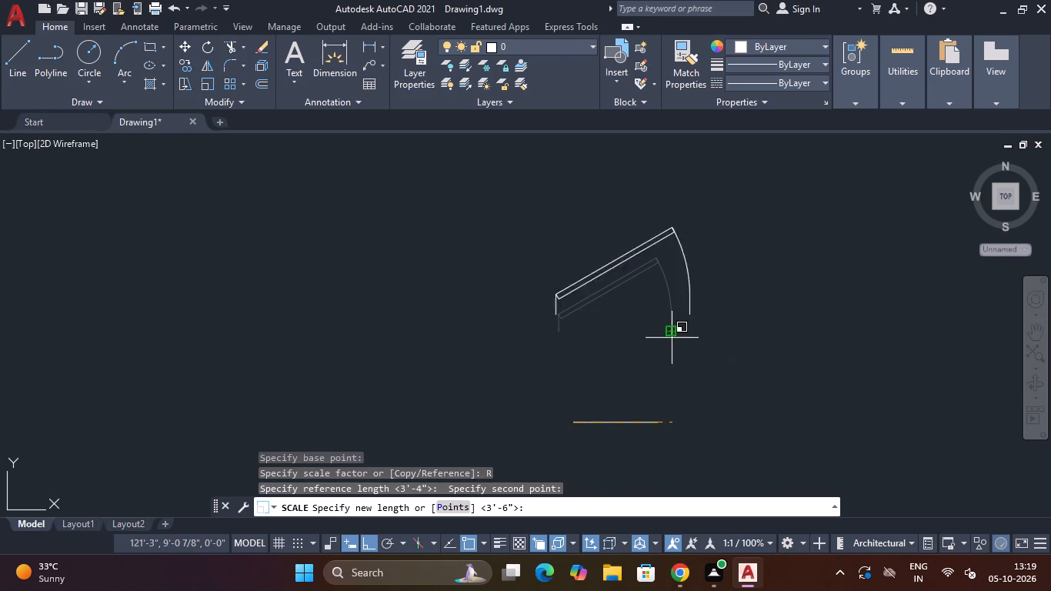
left_click(657, 419)
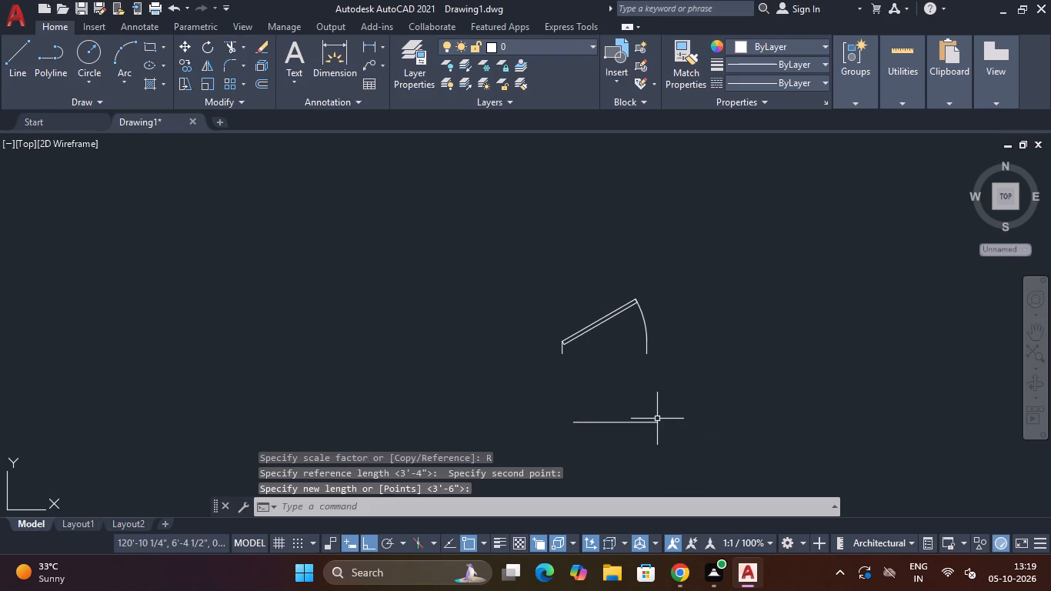
key("Escape")
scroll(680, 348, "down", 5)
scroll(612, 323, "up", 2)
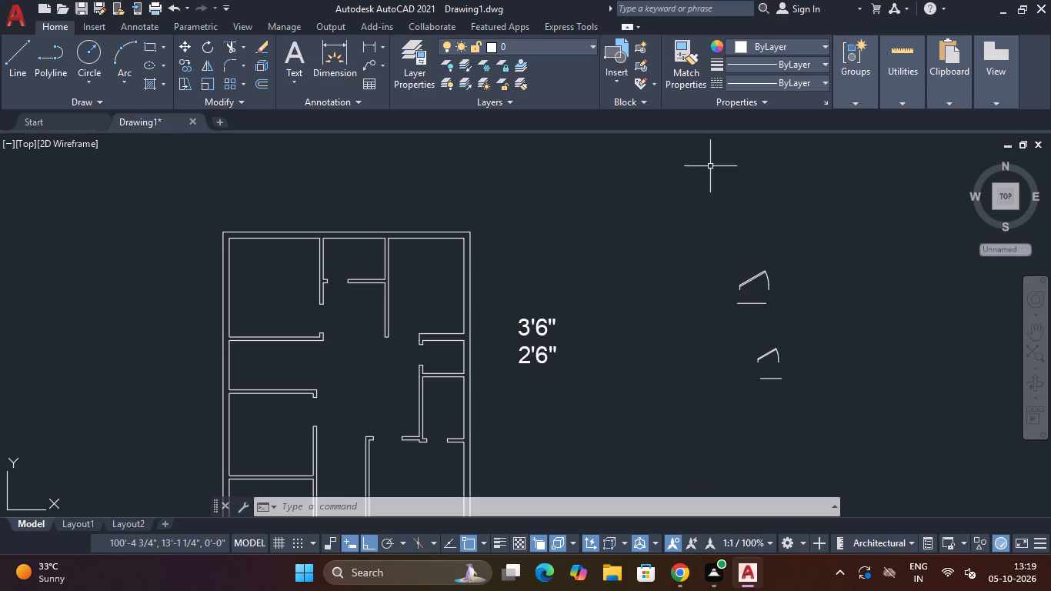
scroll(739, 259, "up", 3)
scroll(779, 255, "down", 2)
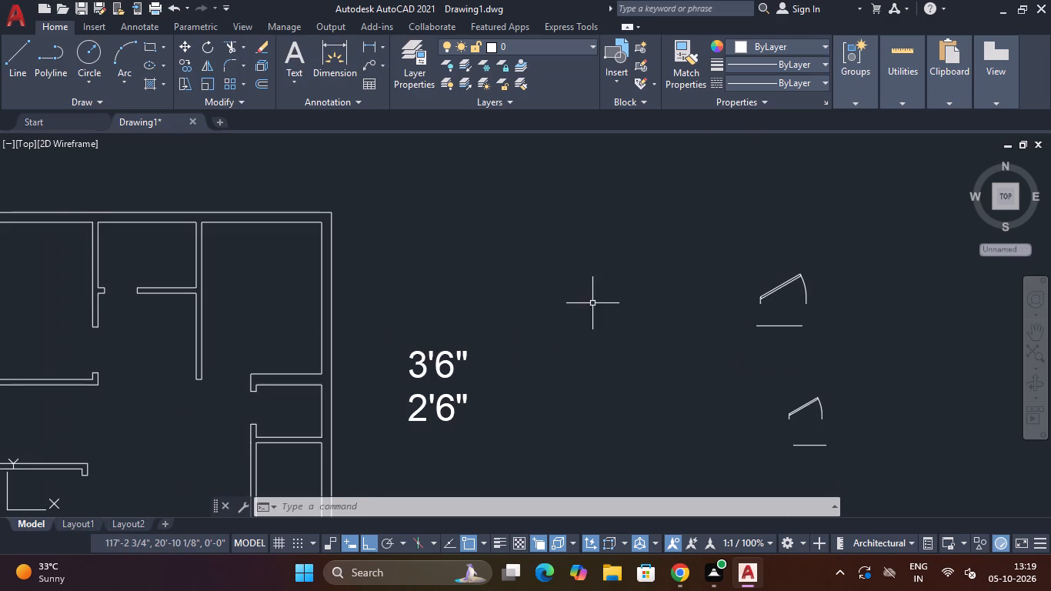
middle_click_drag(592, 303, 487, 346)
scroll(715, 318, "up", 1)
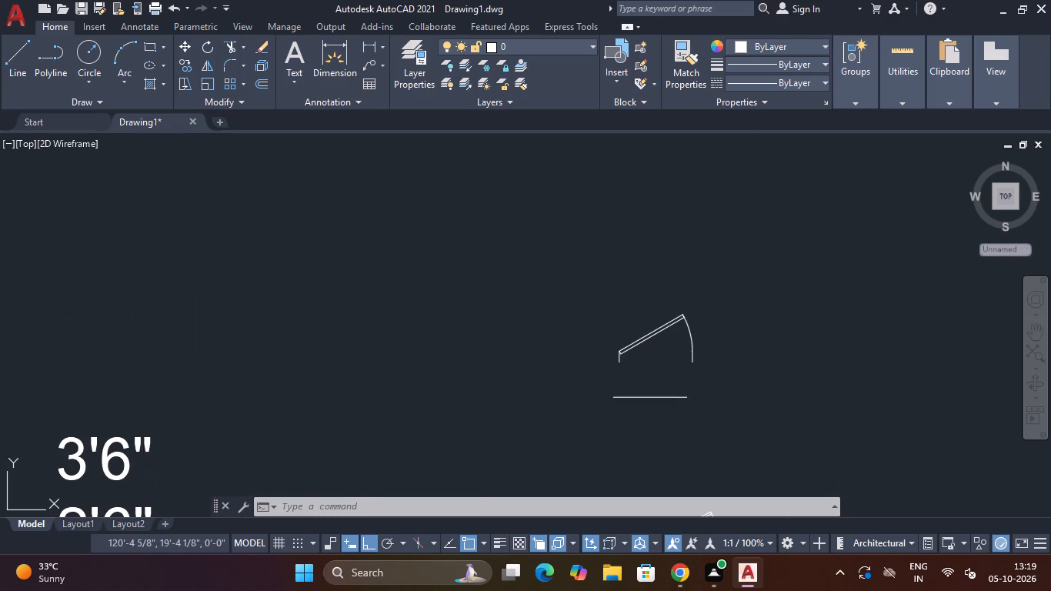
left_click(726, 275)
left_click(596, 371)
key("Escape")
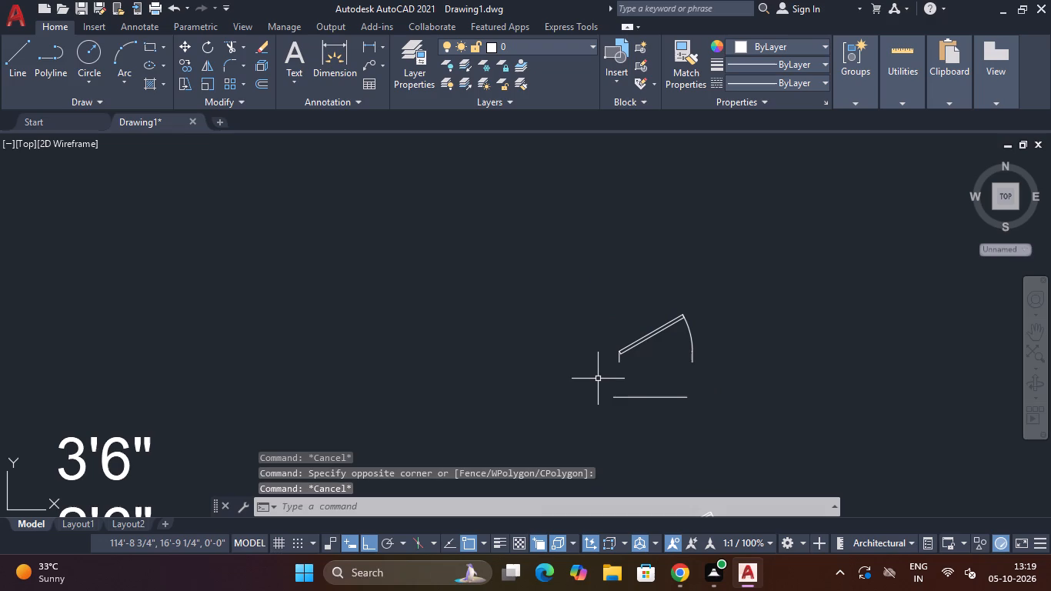
Move the 2'6" door block by its west jamb's lower end into the opening in the top middle room's south wall, with ortho off.
scroll(669, 340, "down", 3)
middle_click_drag(604, 382, 623, 352)
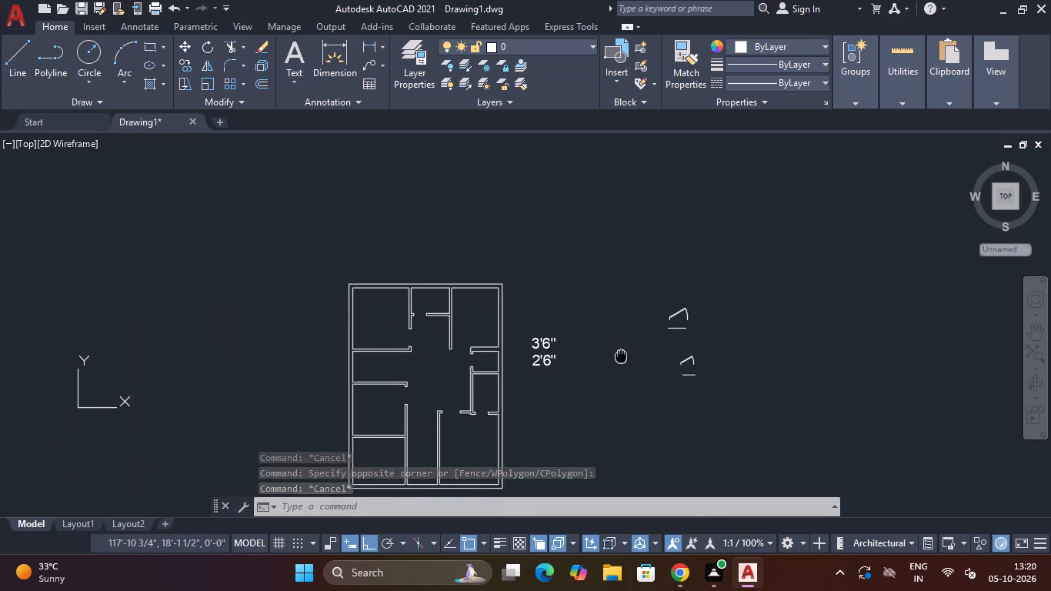
middle_click_drag(623, 352, 626, 347)
scroll(711, 355, "up", 1)
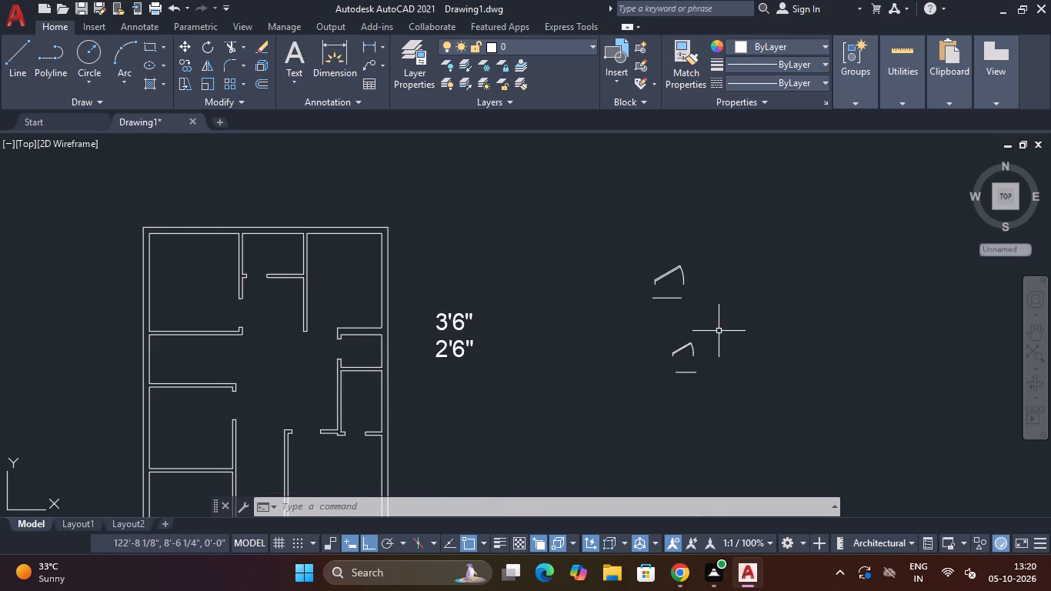
left_click(719, 331)
left_click(653, 367)
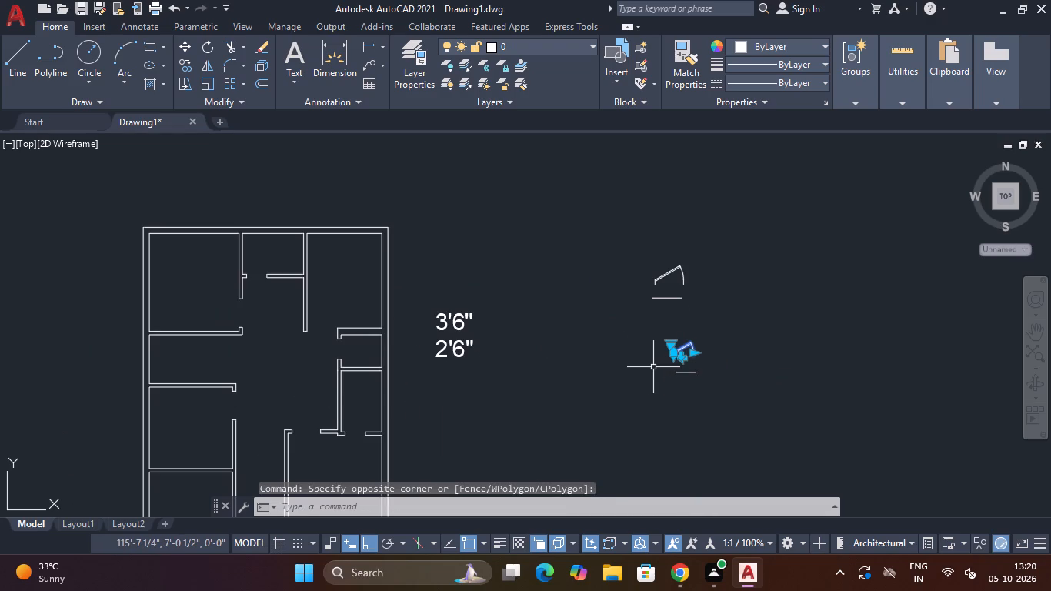
type("M")
key("space")
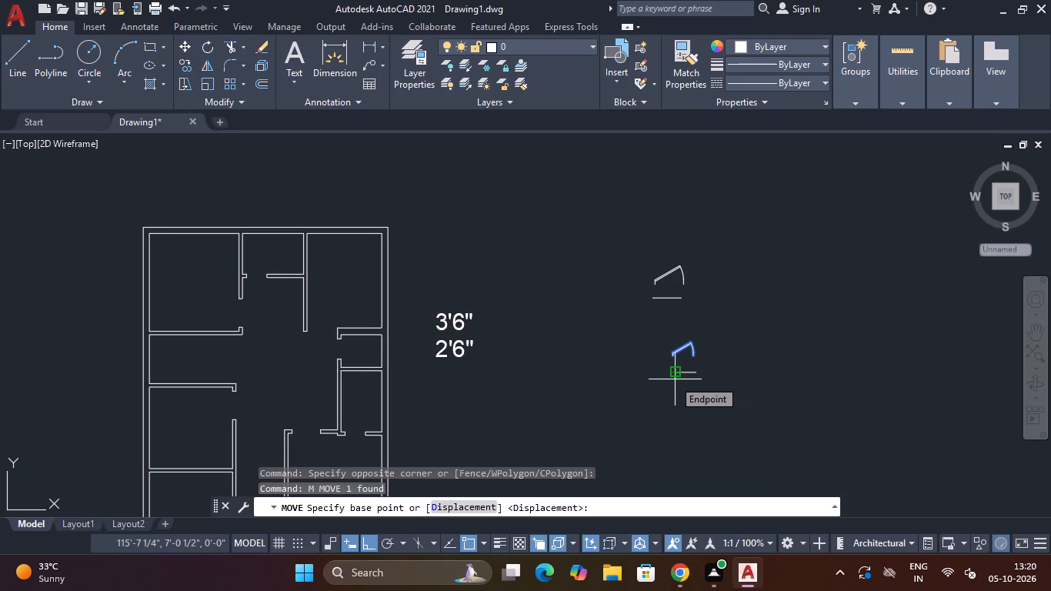
scroll(691, 375, "up", 2)
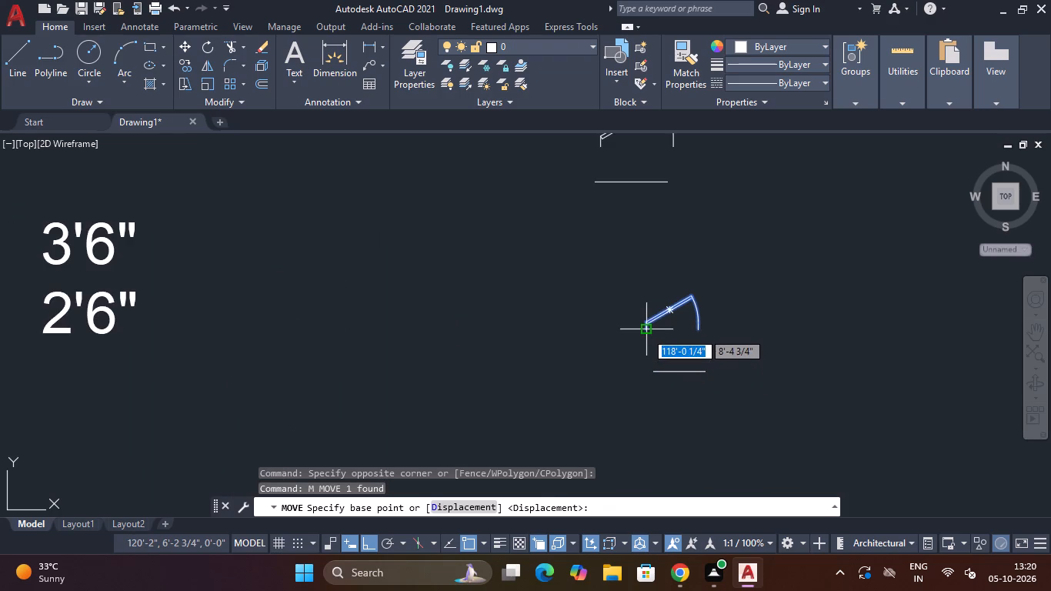
left_click(646, 332)
scroll(633, 332, "down", 3)
middle_click_drag(585, 338, 699, 313)
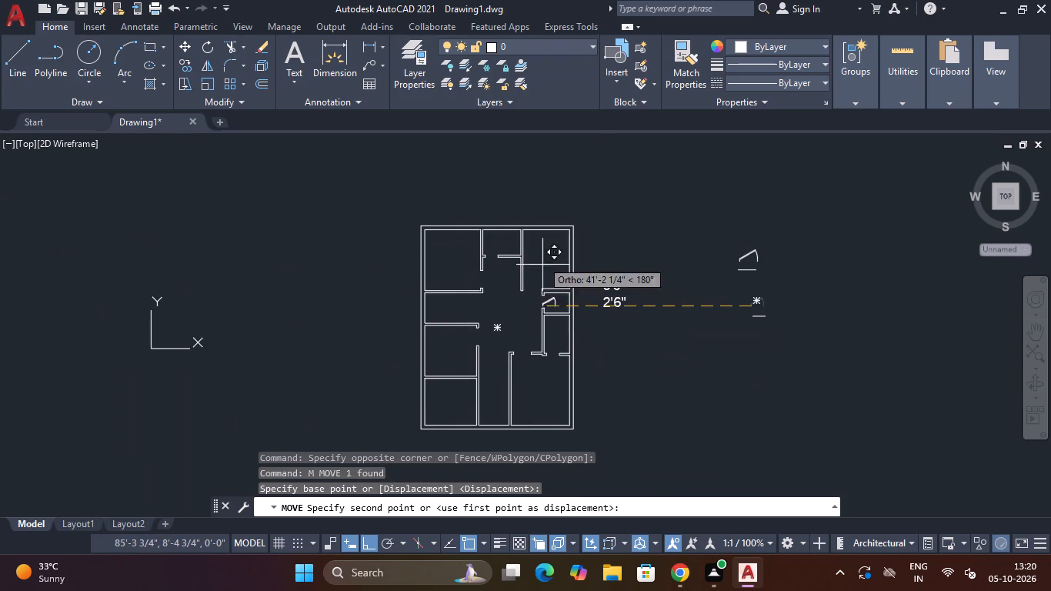
scroll(495, 259, "up", 2)
key("F8")
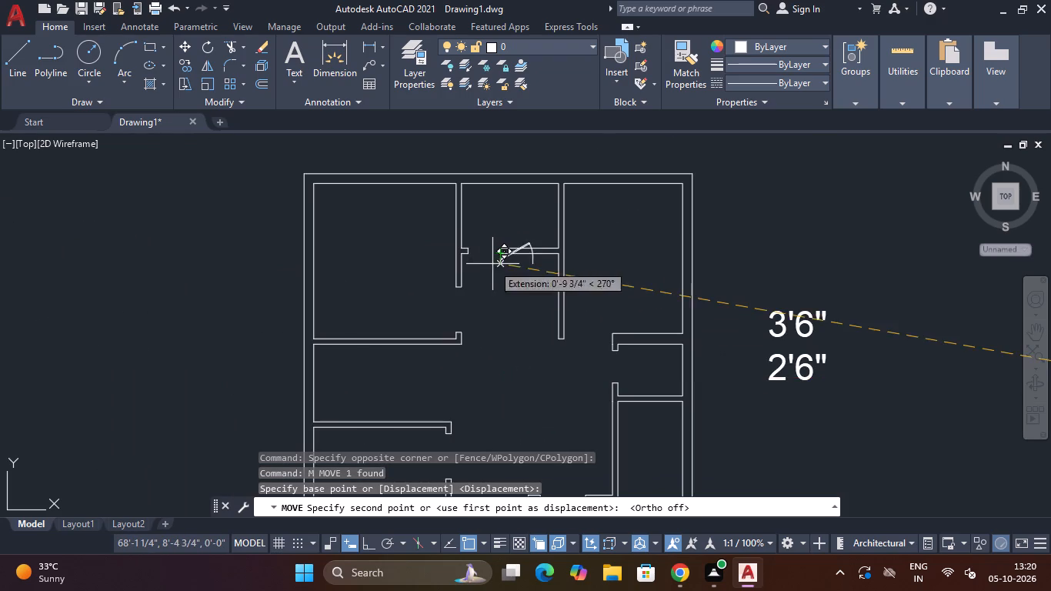
scroll(485, 263, "up", 2)
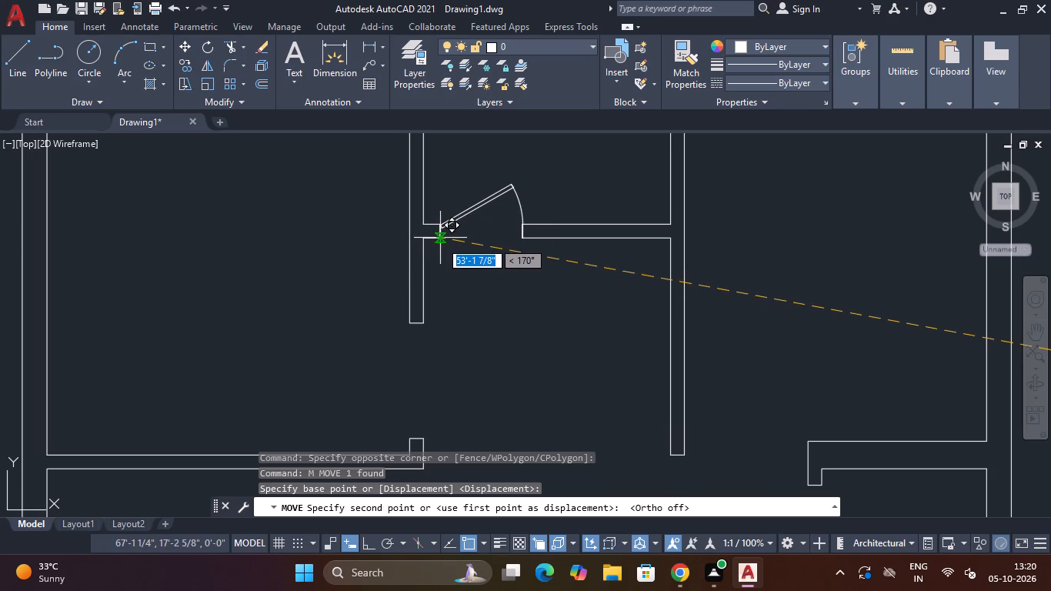
left_click(440, 241)
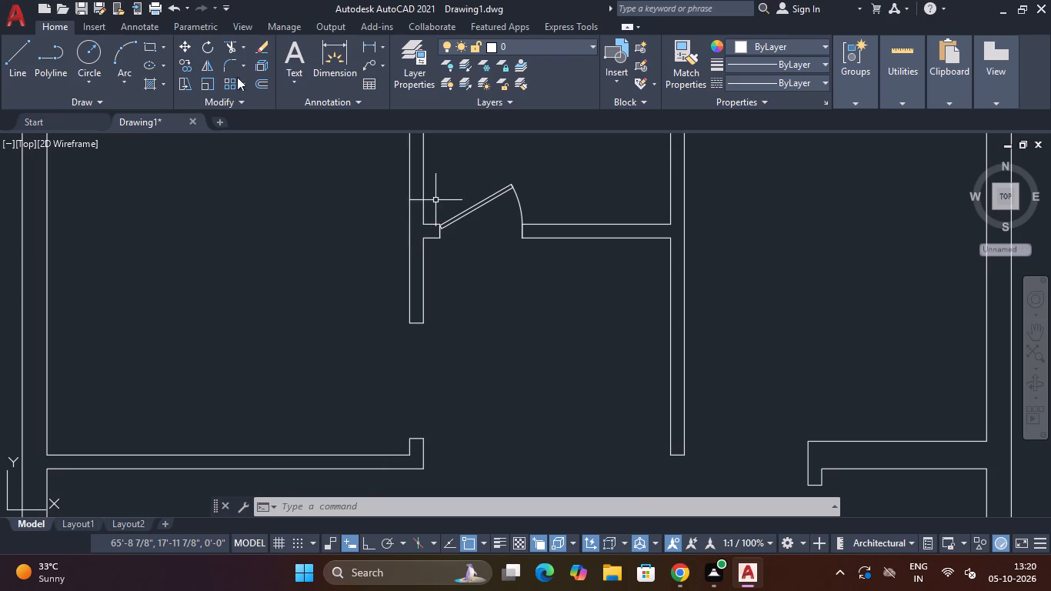
Copy the placed 2'6" door by its west jamb's lower end into the opening in the lower small east room's south wall.
scroll(620, 356, "down", 3)
middle_click_drag(685, 325, 582, 298)
scroll(479, 307, "up", 3)
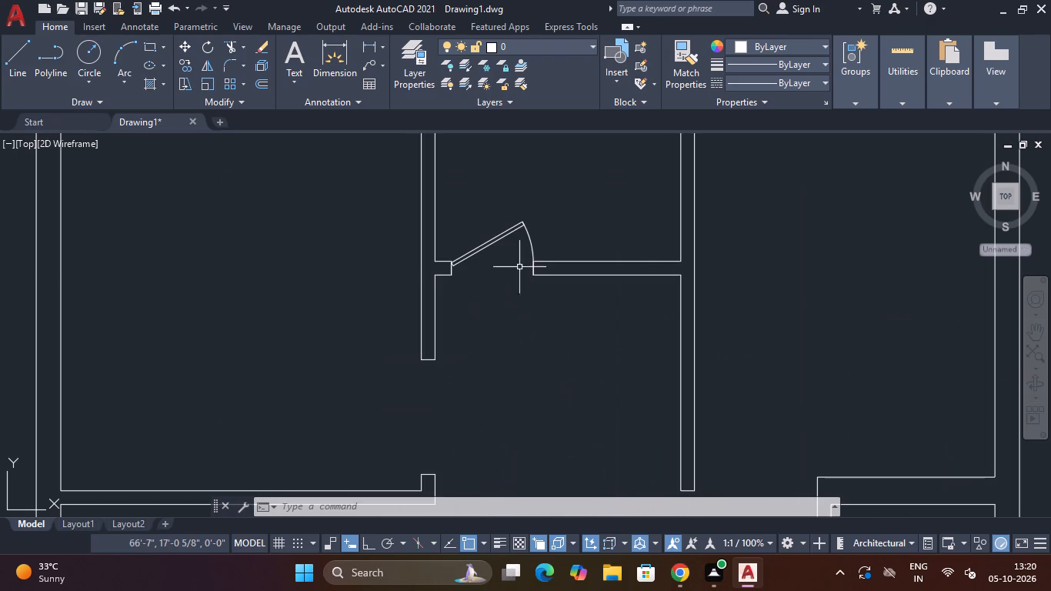
left_click(553, 214)
left_click(502, 249)
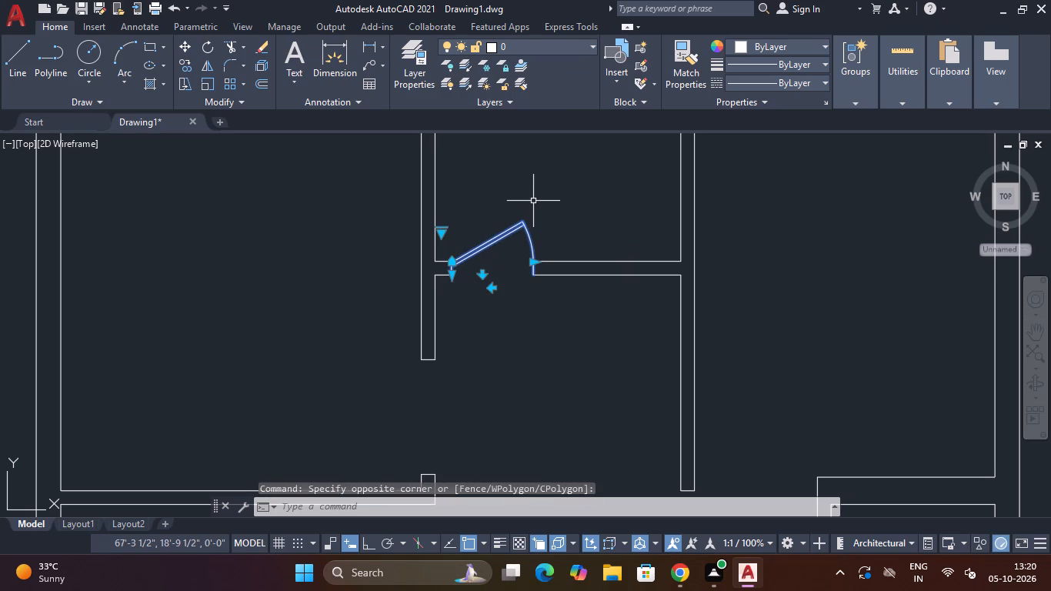
type("CO")
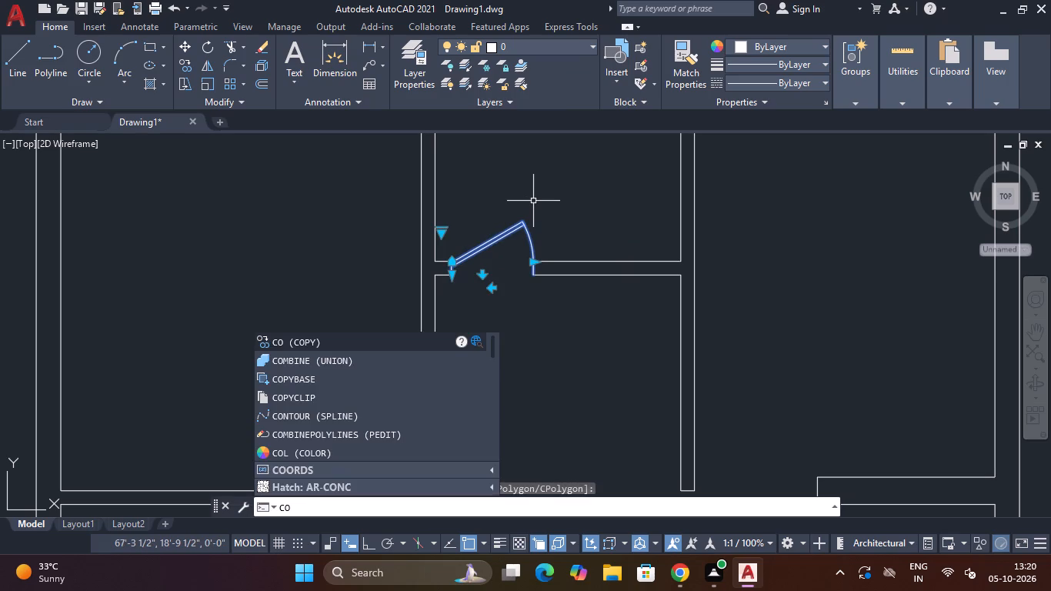
key("Return")
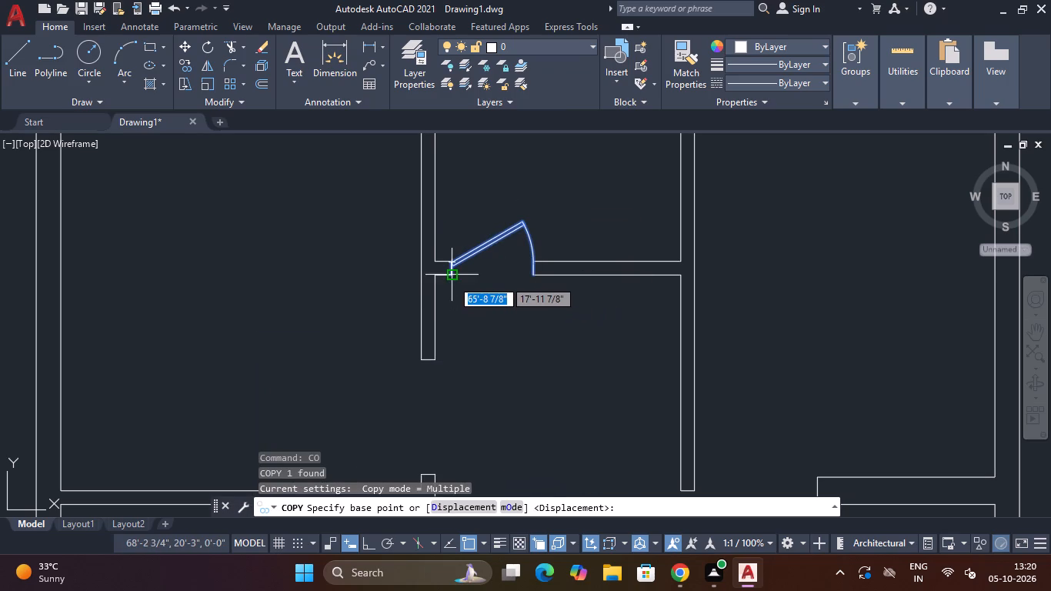
left_click(452, 278)
scroll(515, 329, "down", 3)
middle_click_drag(506, 374, 539, 322)
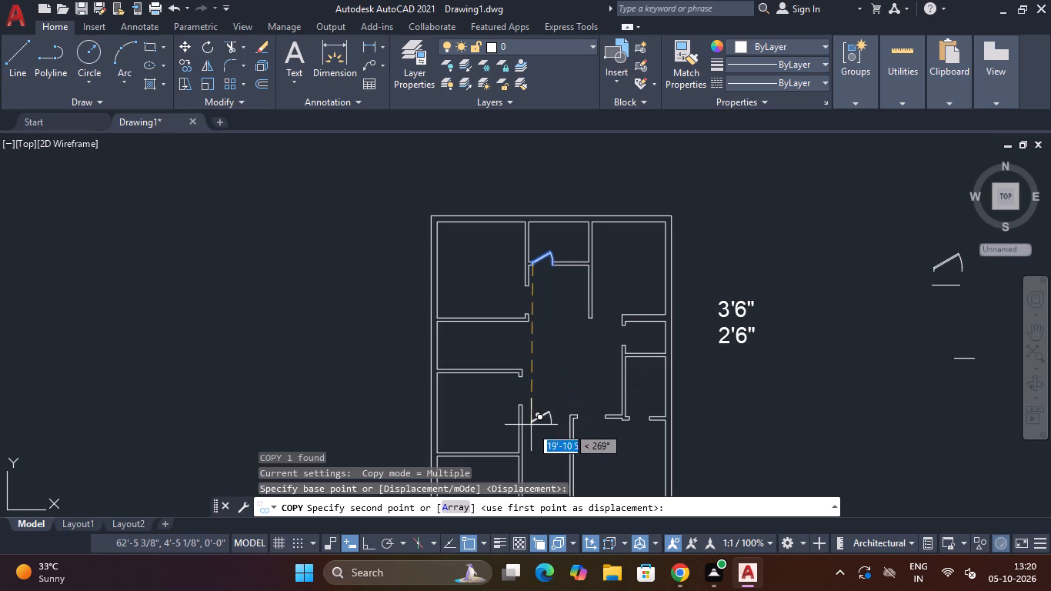
middle_click_drag(539, 387, 509, 372)
scroll(607, 406, "up", 3)
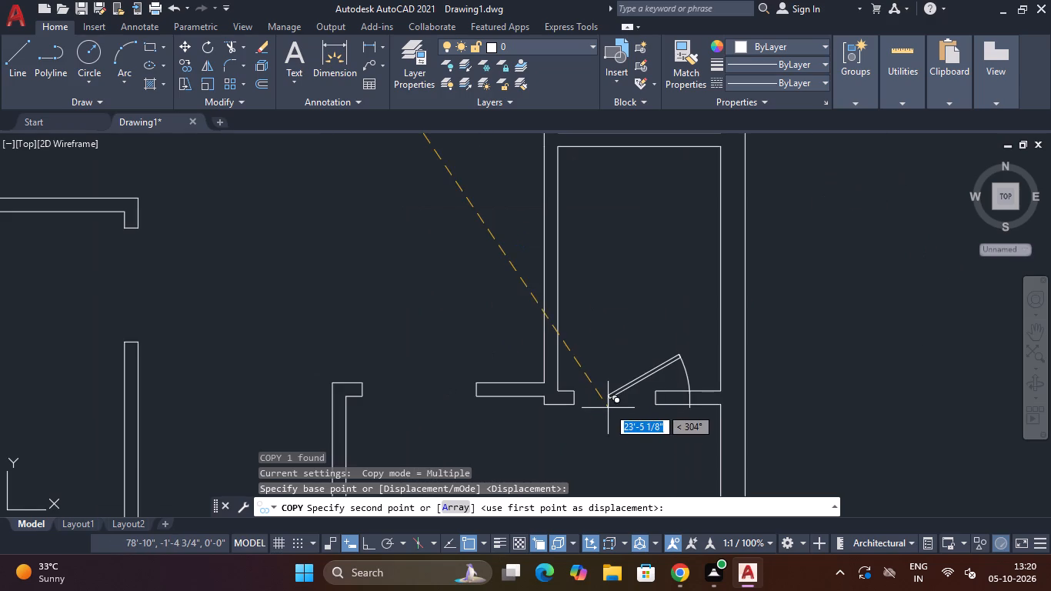
left_click(573, 406)
Place another copy of the 2'6" door in the open hall just west of the upper small east room and end the copying.
scroll(600, 380, "down", 4)
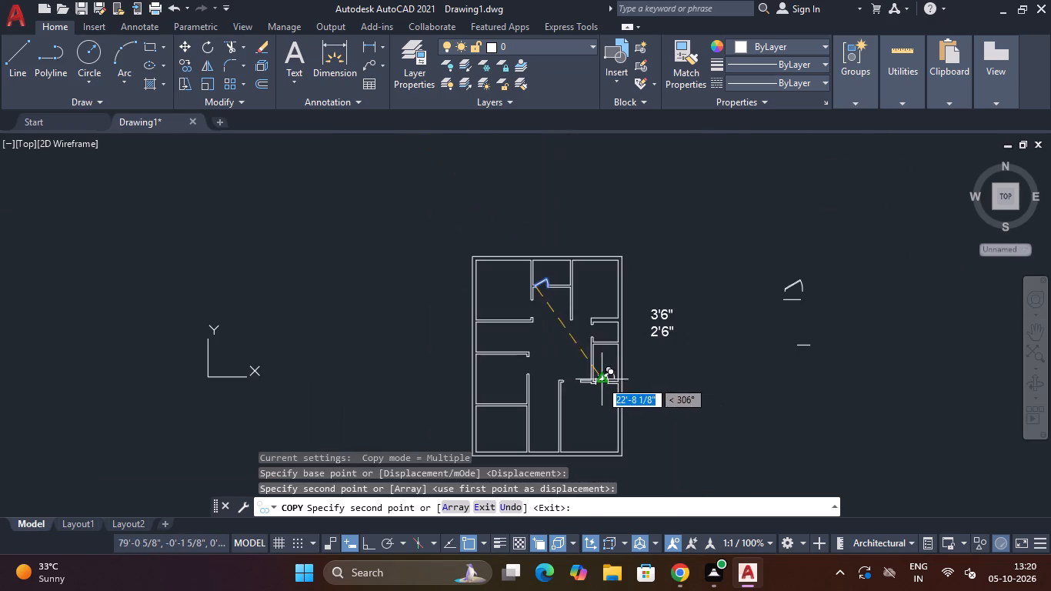
scroll(569, 322, "up", 3)
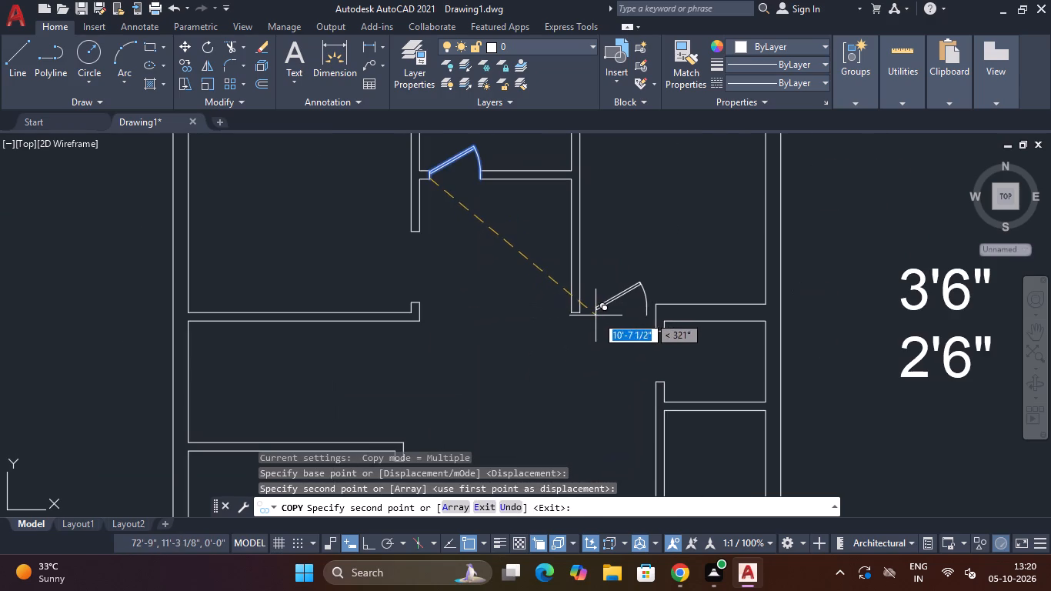
middle_click_drag(448, 299, 506, 213)
scroll(481, 342, "down", 4)
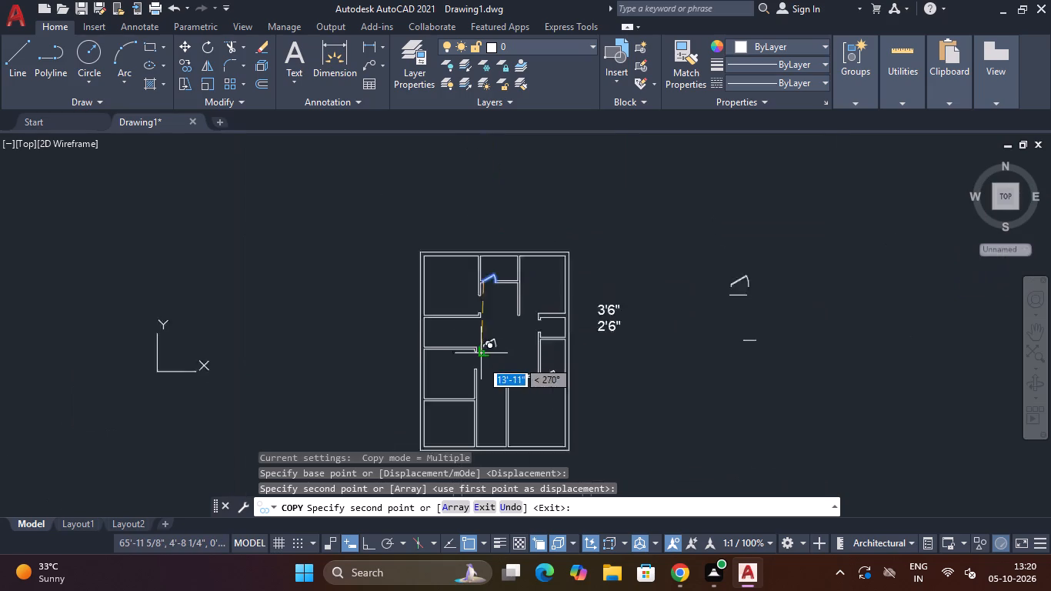
scroll(516, 338, "up", 2)
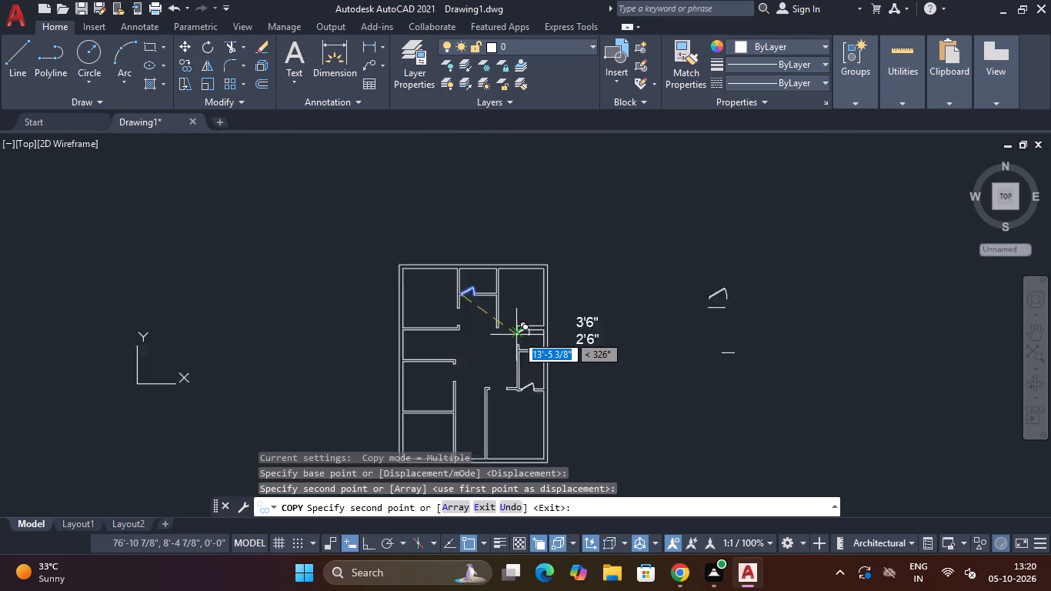
scroll(516, 335, "up", 4)
left_click(295, 438)
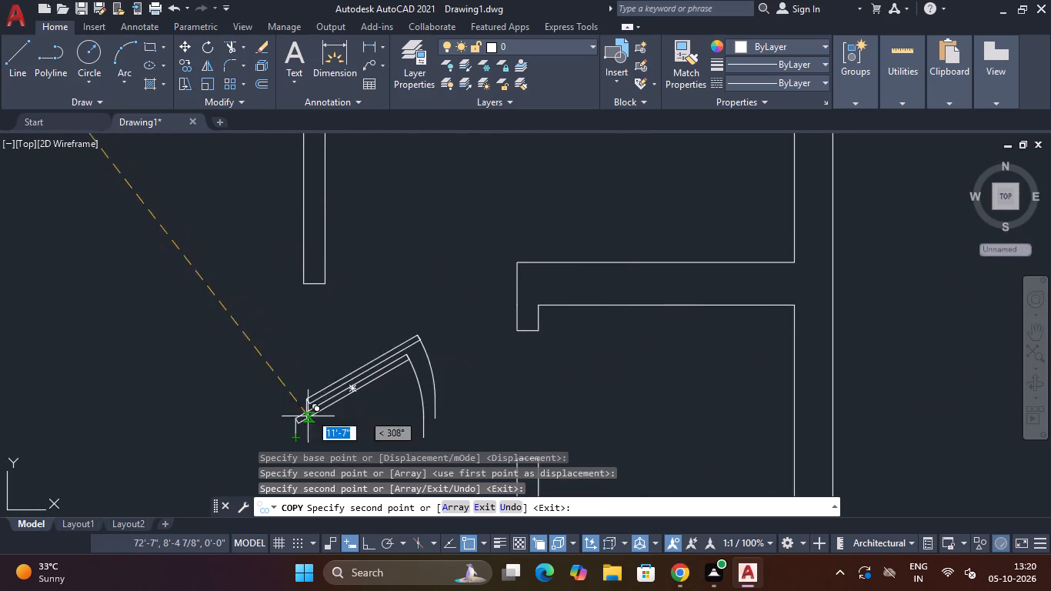
key("Escape")
Rotate the loose door copy in the hall 90° counterclockwise about its west jamb's lower end, with ortho on.
left_click(422, 309)
left_click(305, 432)
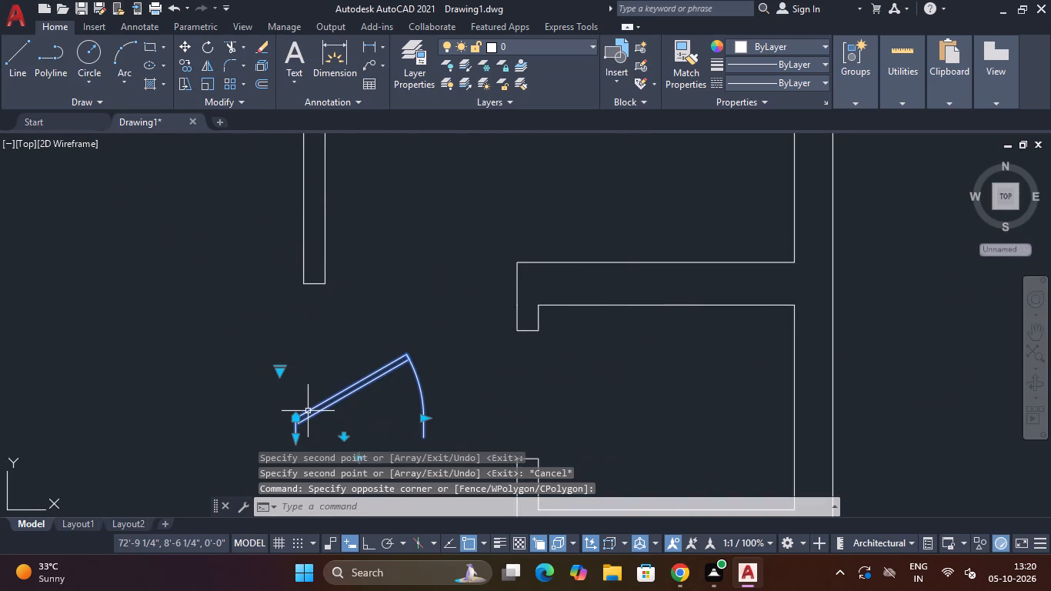
middle_click_drag(319, 386, 419, 275)
type("RO")
key("space")
left_click(399, 332)
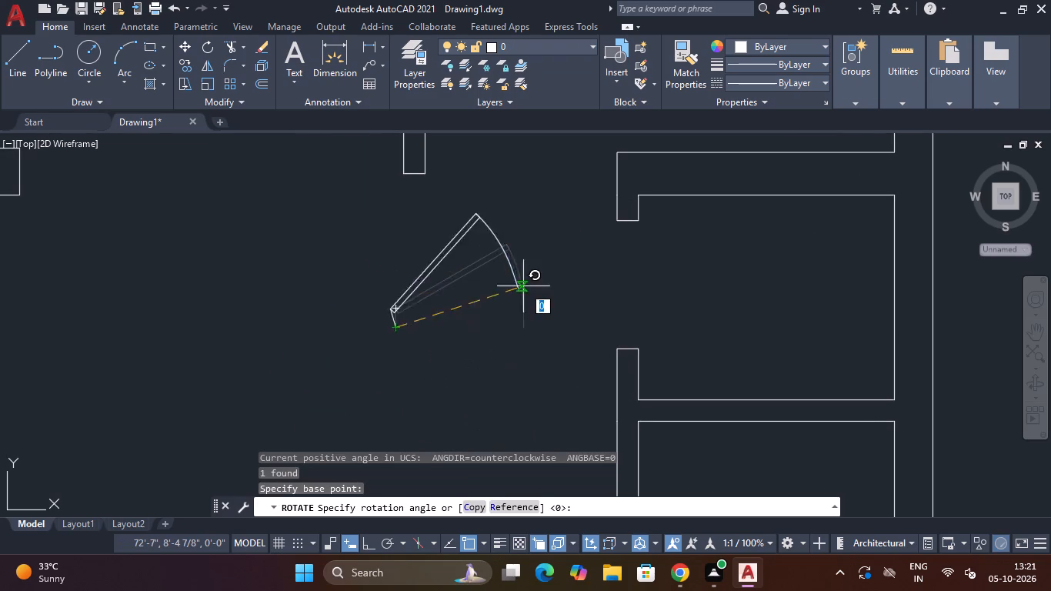
key("F8")
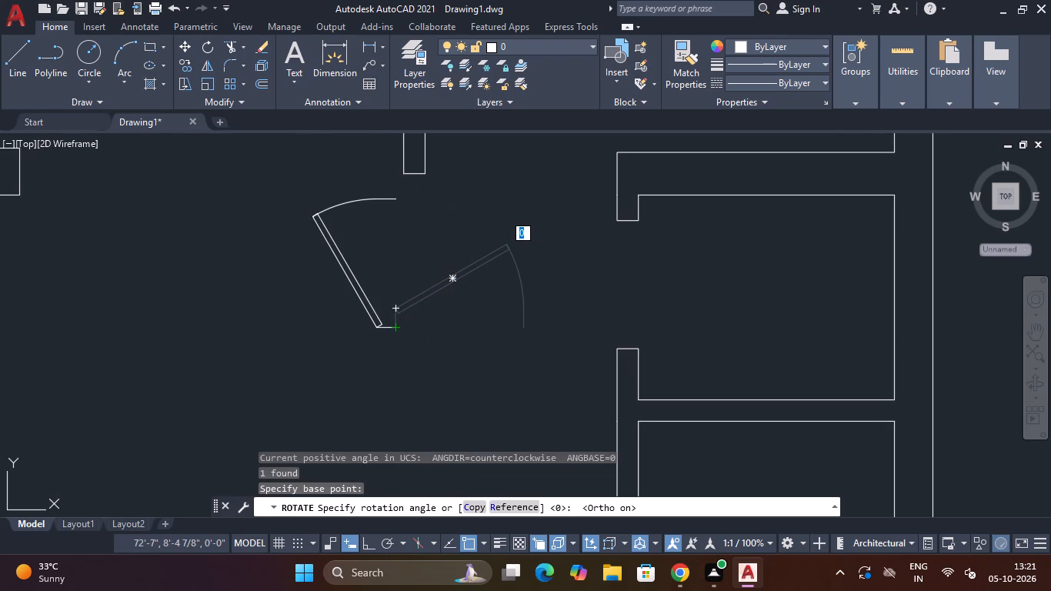
left_click(503, 213)
key("Escape")
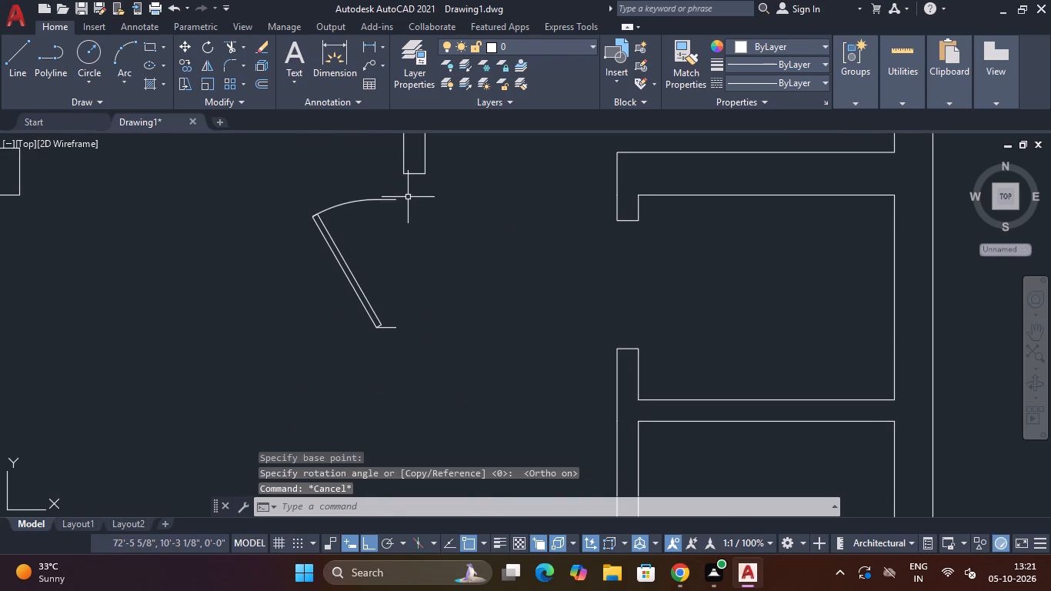
Move the rotated door by its jamb's east end onto the lower inner corner of the opening in the upper small east room's west wall.
left_click(408, 197)
left_click(342, 324)
type("M")
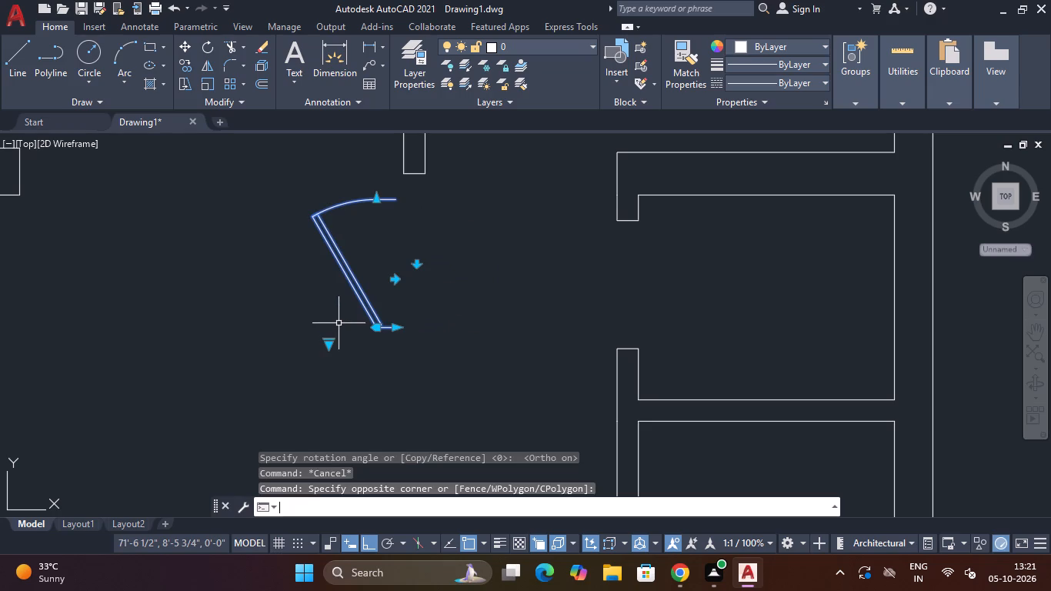
key("space")
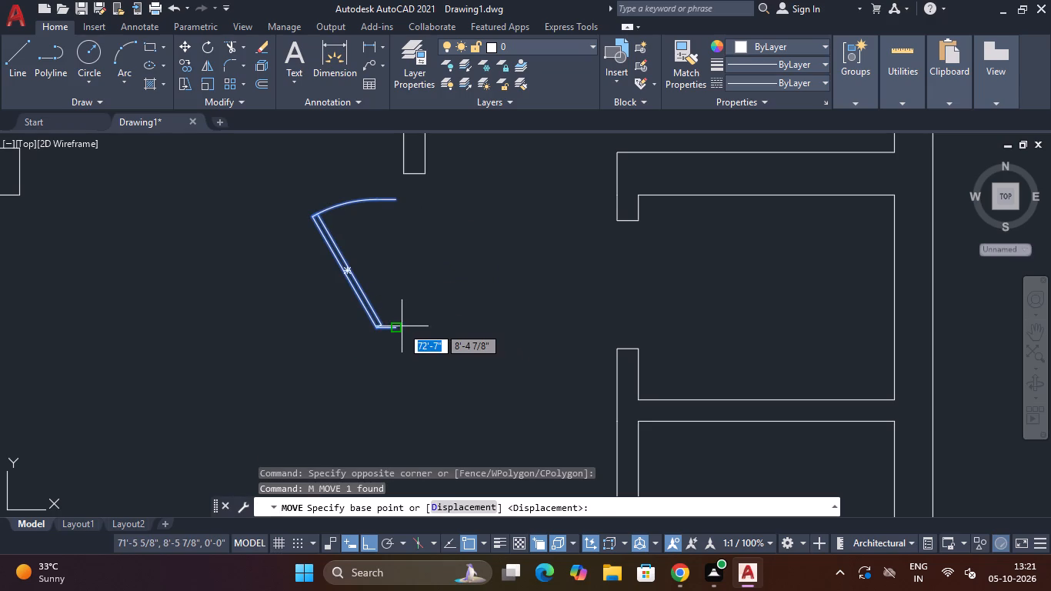
left_click(399, 326)
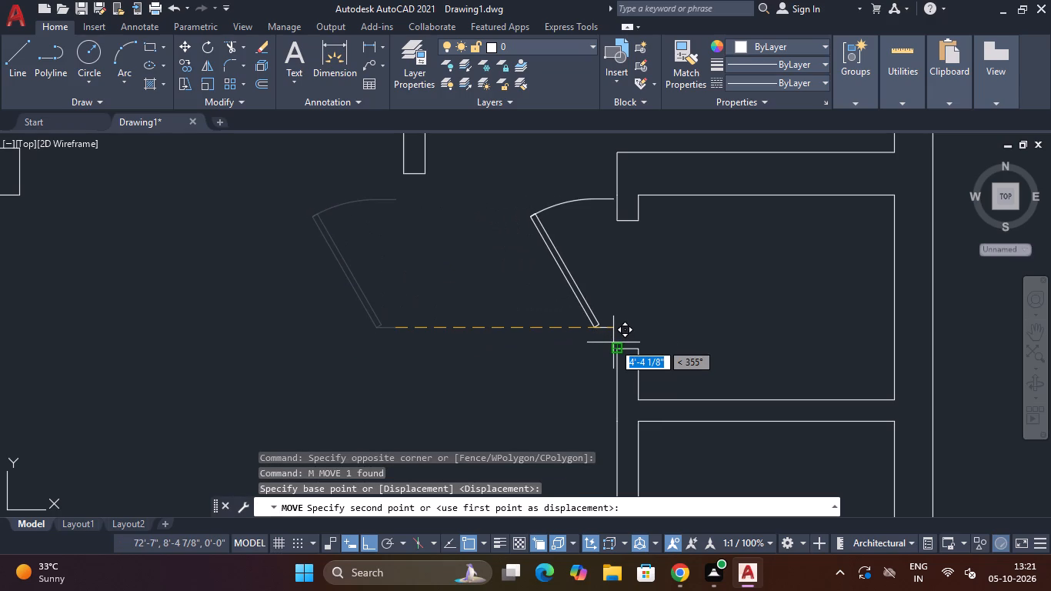
key("F8")
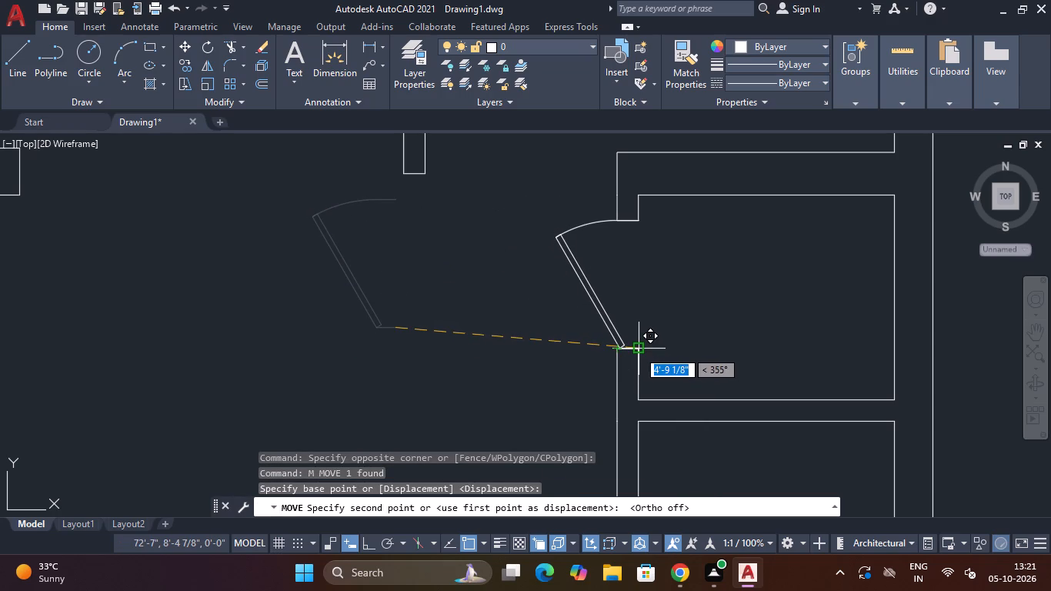
left_click(638, 350)
scroll(619, 412, "down", 4)
middle_click_drag(544, 416, 588, 326)
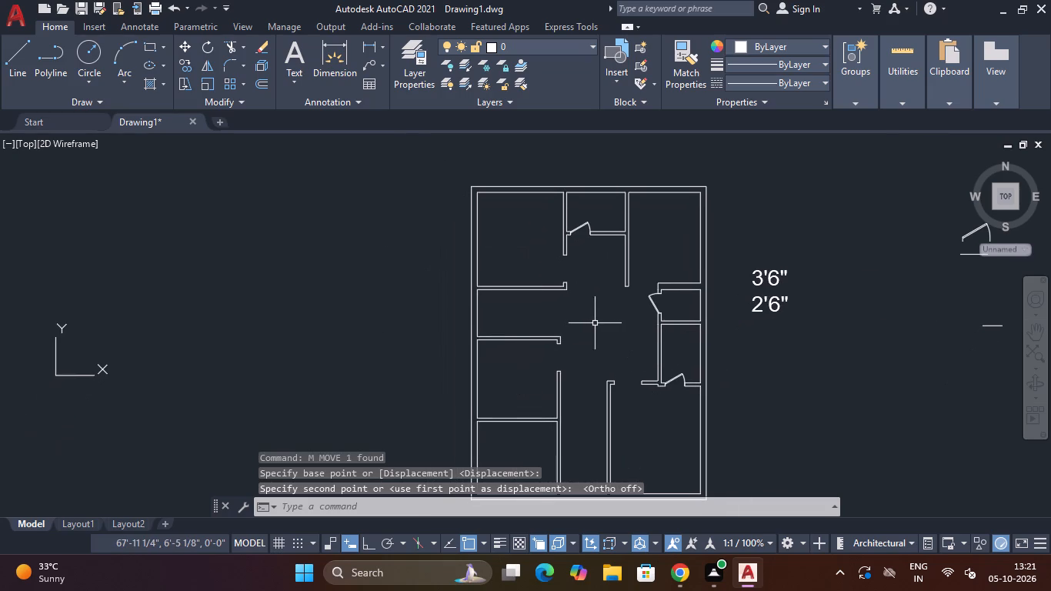
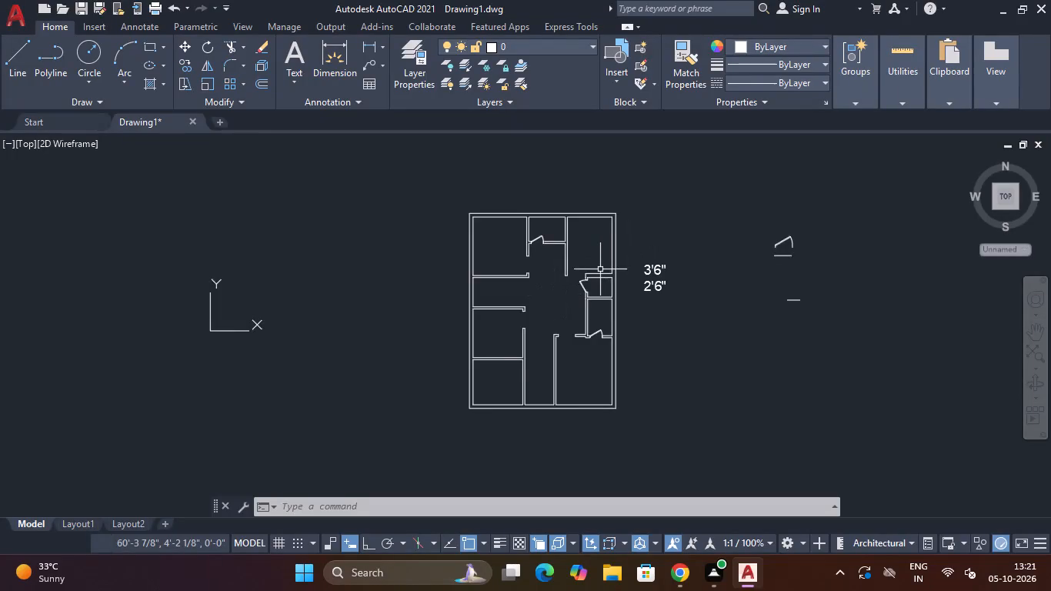
Flip the 2'6" door of the upper small east room so it swings into the room and hinges on the north jamb.
scroll(596, 269, "up", 4)
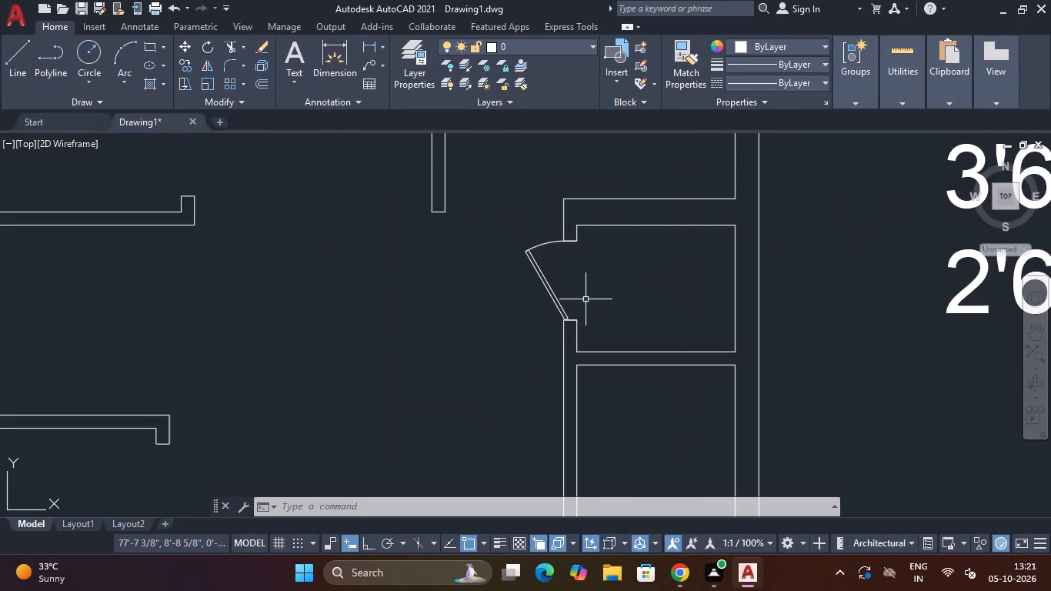
left_click(558, 300)
left_click(576, 292)
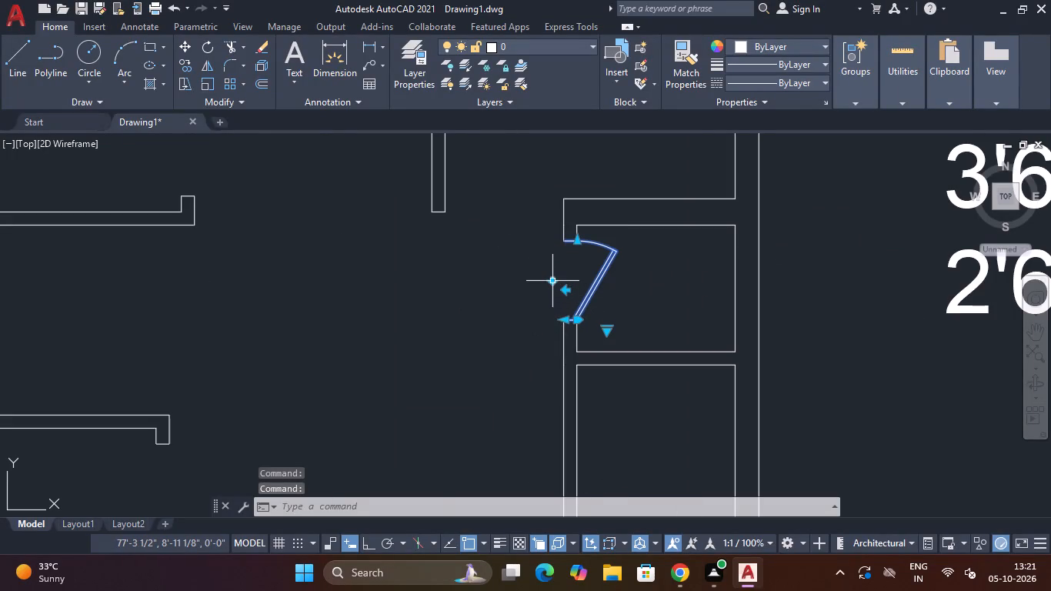
left_click(552, 282)
Look over the floor plan for the openings that still need doors.
scroll(492, 291, "down", 4)
middle_click_drag(476, 302, 553, 265)
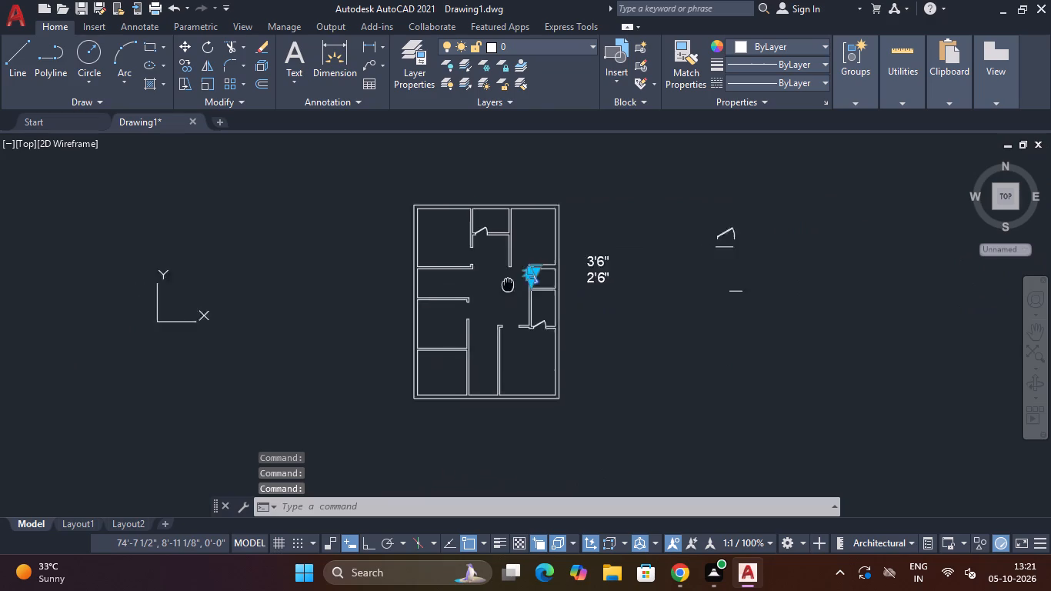
middle_click_drag(553, 265, 566, 261)
scroll(549, 209, "up", 4)
middle_click_drag(549, 208, 538, 283)
scroll(538, 284, "down", 4)
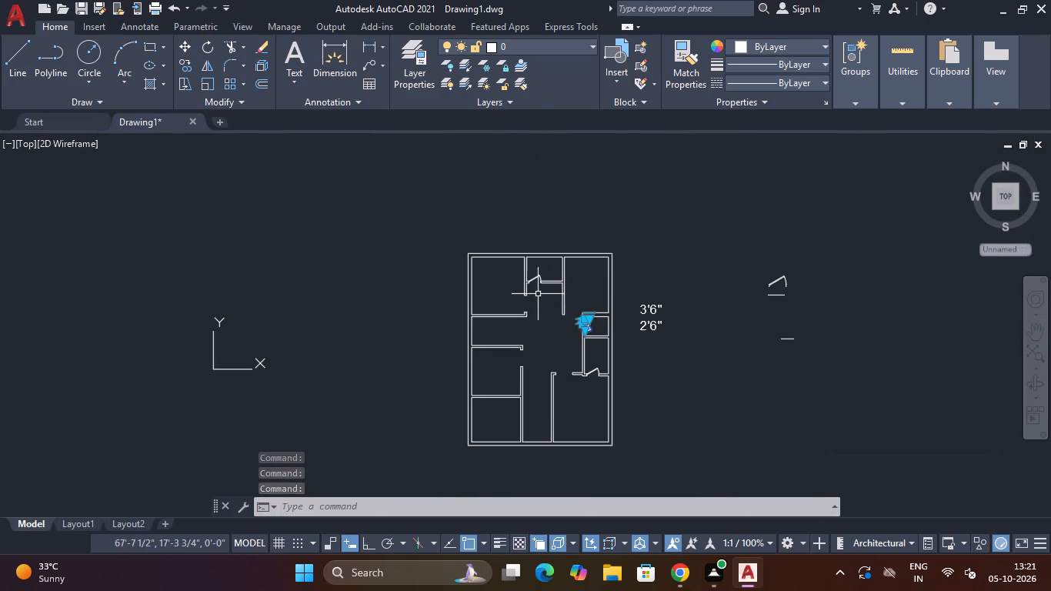
middle_click_drag(541, 349, 556, 261)
scroll(579, 296, "up", 2)
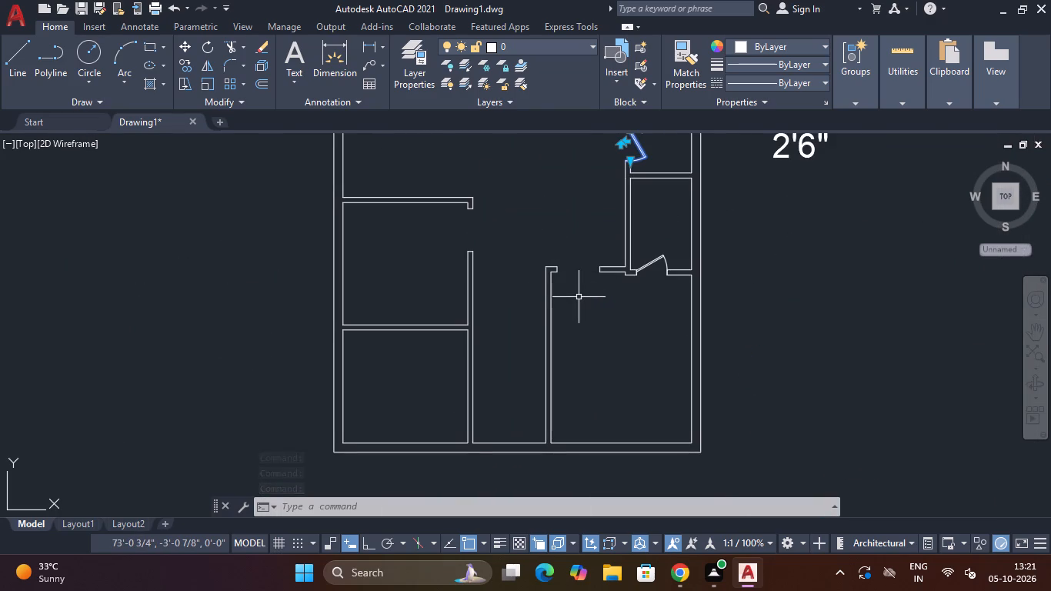
middle_click_drag(579, 297, 571, 340)
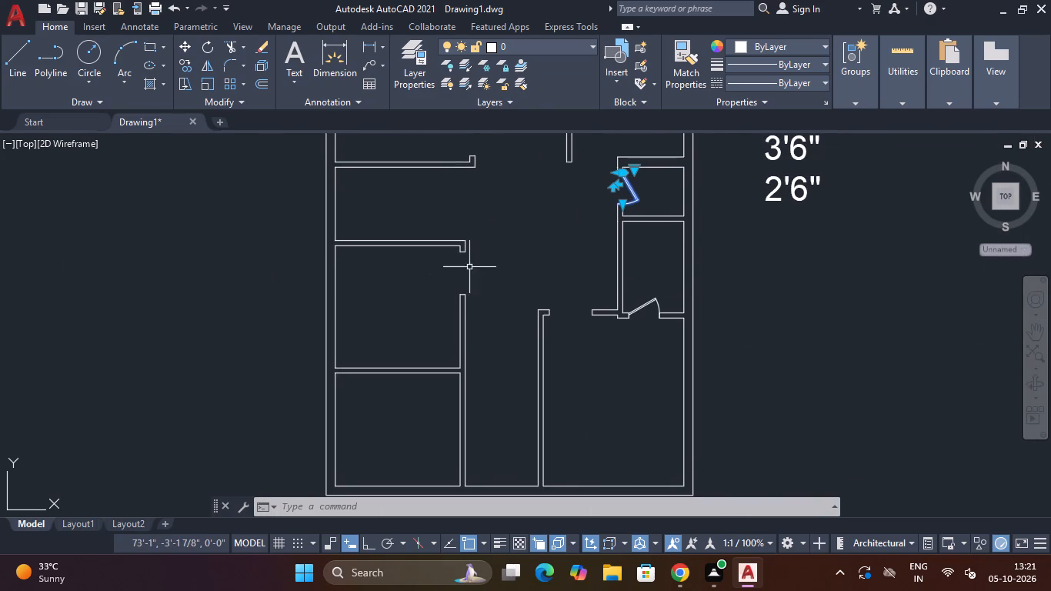
middle_click_drag(505, 316, 477, 446)
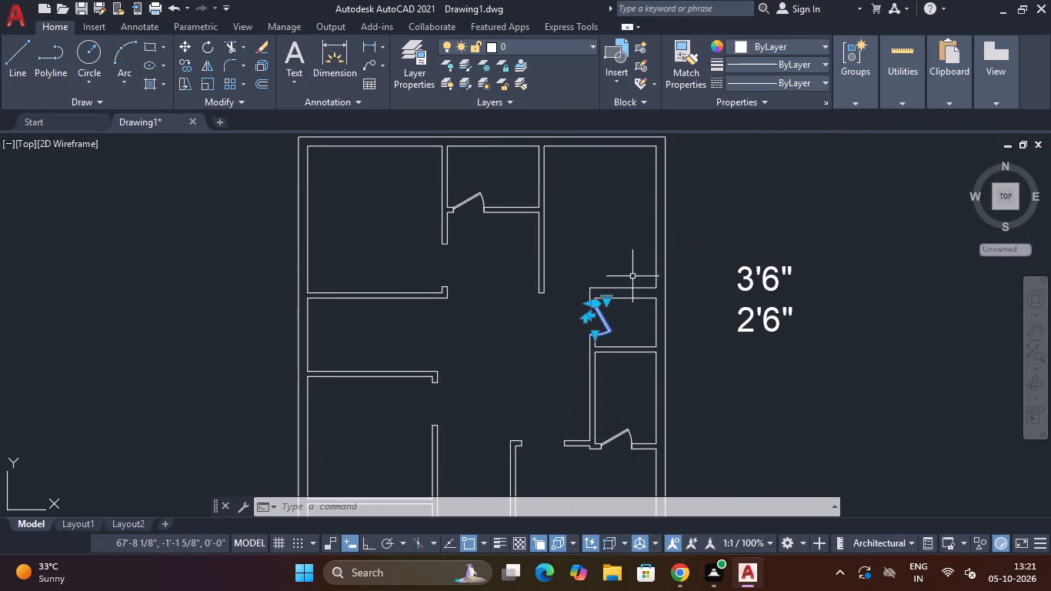
Copy the loose 3'6" door by its west jamb's lower end into the open space between it and the size labels.
scroll(797, 211, "down", 3)
middle_click_drag(822, 253, 775, 289)
scroll(816, 266, "up", 3)
key("Escape")
left_click(889, 176)
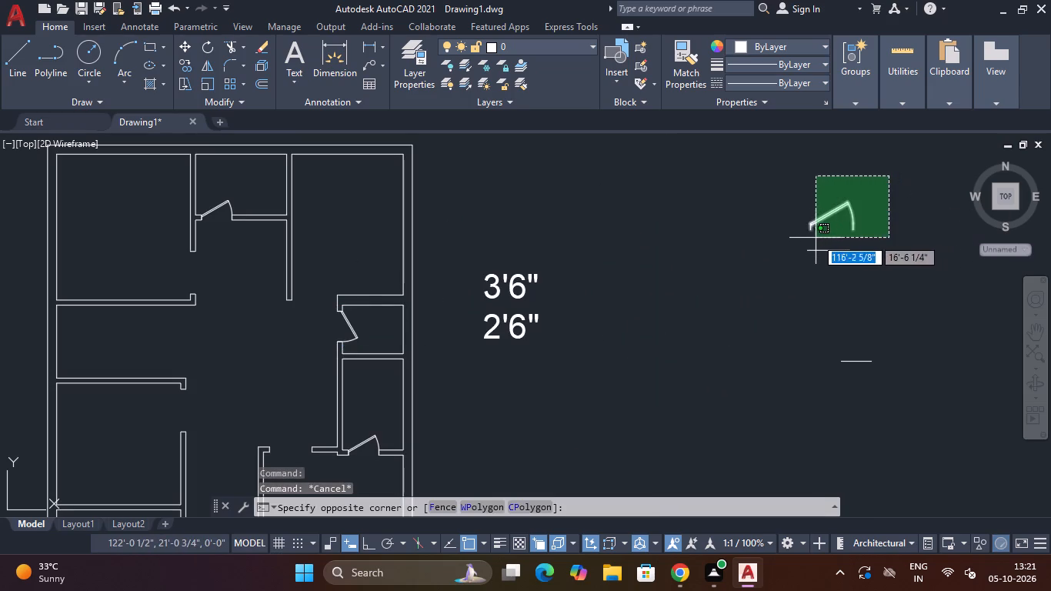
left_click(800, 242)
type("CO")
key("space")
left_click(810, 237)
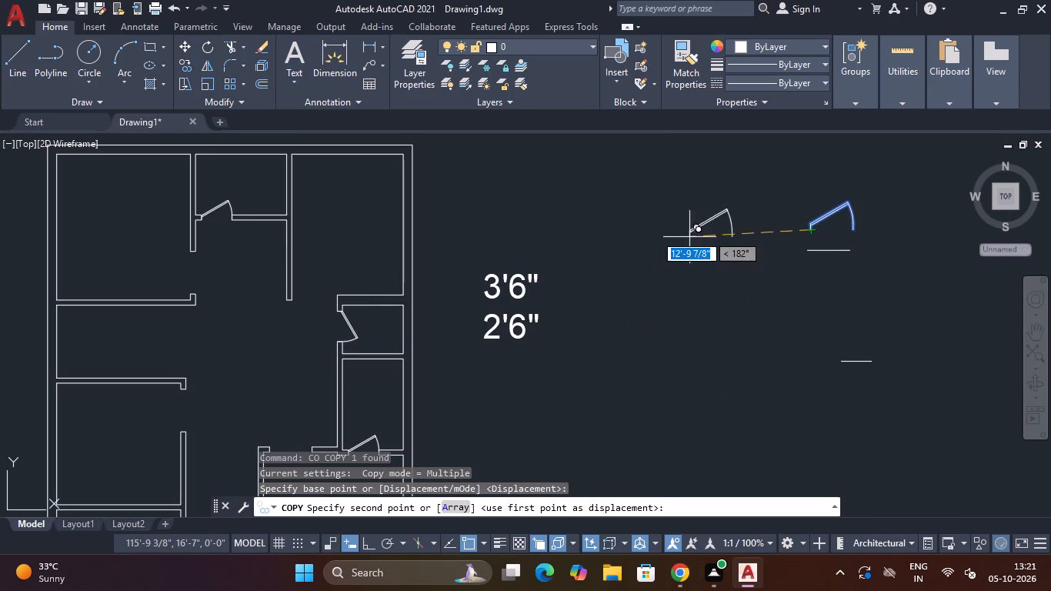
left_click(655, 234)
key("Escape")
Rotate the new 3'6" door copy 90° clockwise about its west jamb's lower end, with ortho on.
left_click(752, 178)
left_click(619, 258)
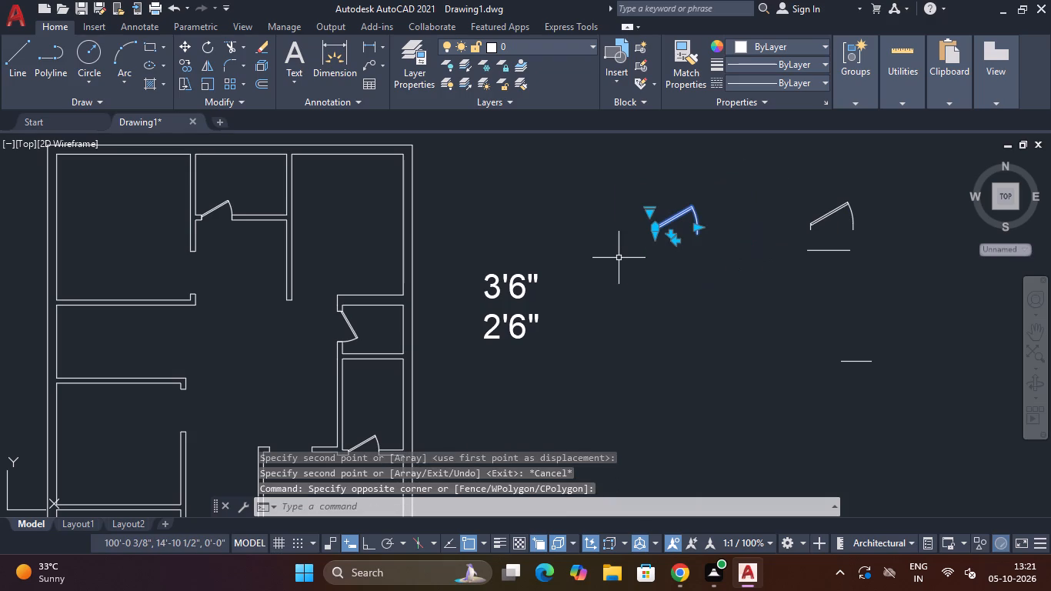
type("RO")
key("space")
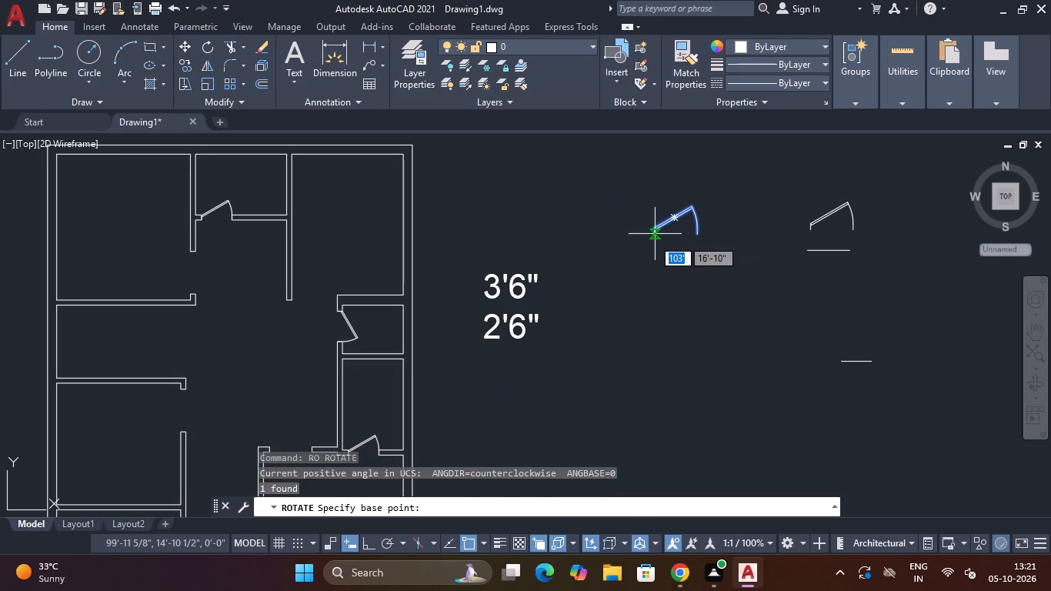
left_click(652, 239)
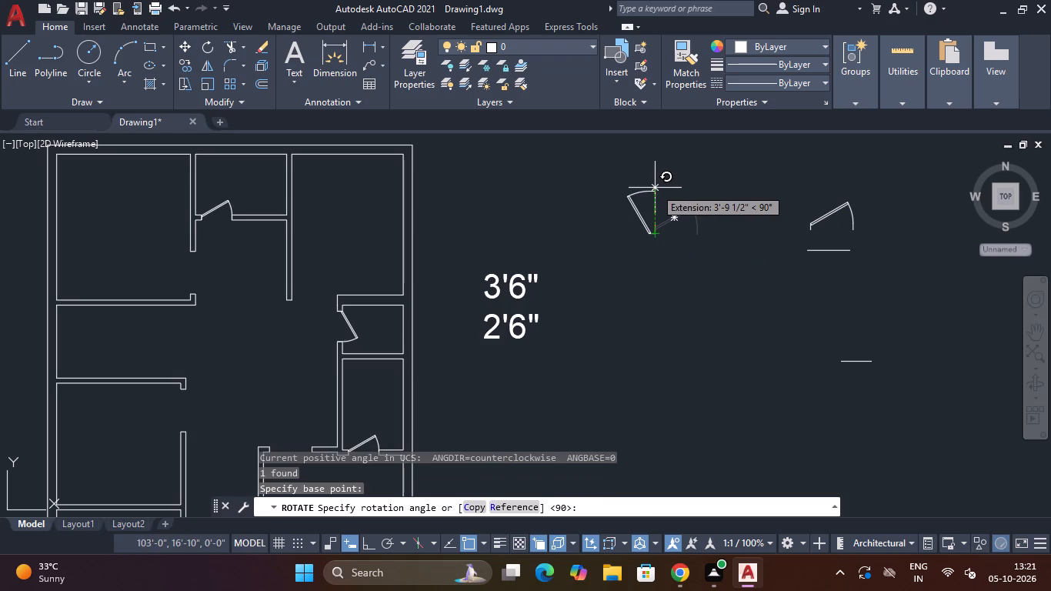
key("F8")
left_click(695, 416)
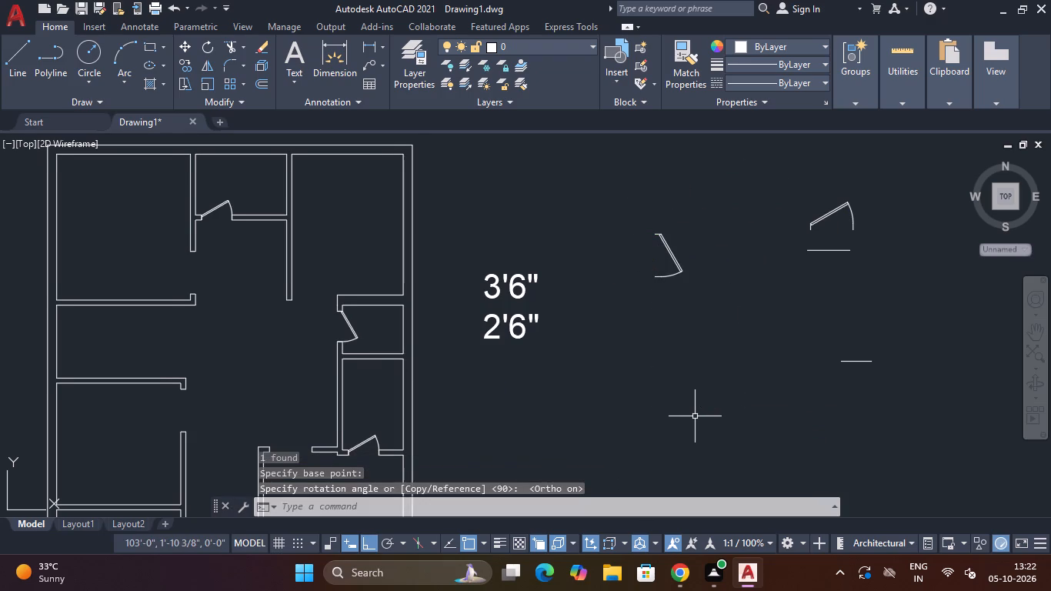
middle_click(697, 410)
key("Escape")
Copy the rotated 3'6" door by its jamb's west end onto the upper stub's west corner in the northwest room's east wall opening, ortho off.
left_click_drag(736, 192, 725, 223)
left_click(646, 306)
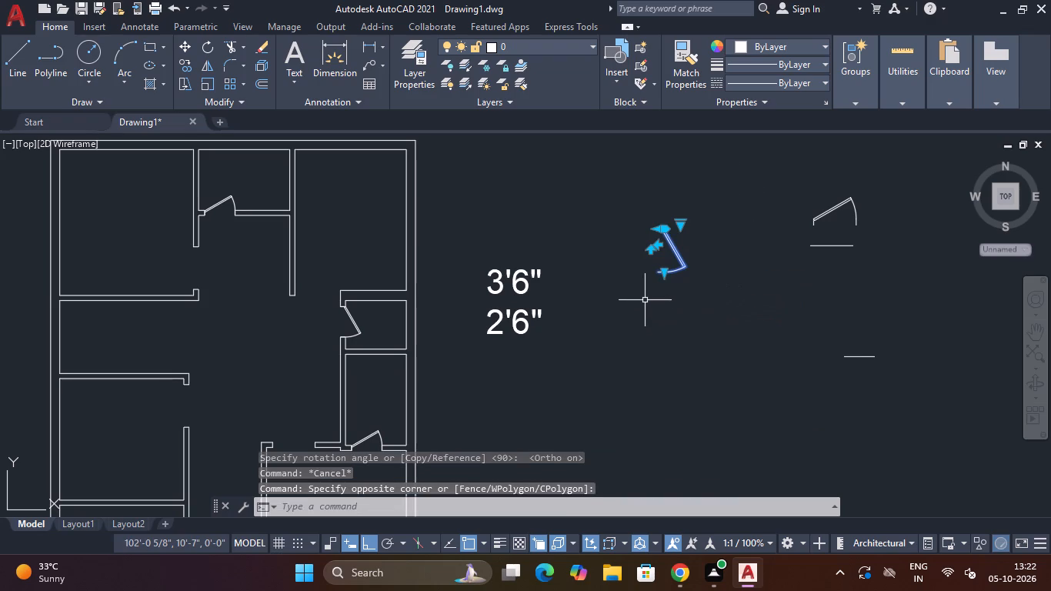
type("CO")
key("space")
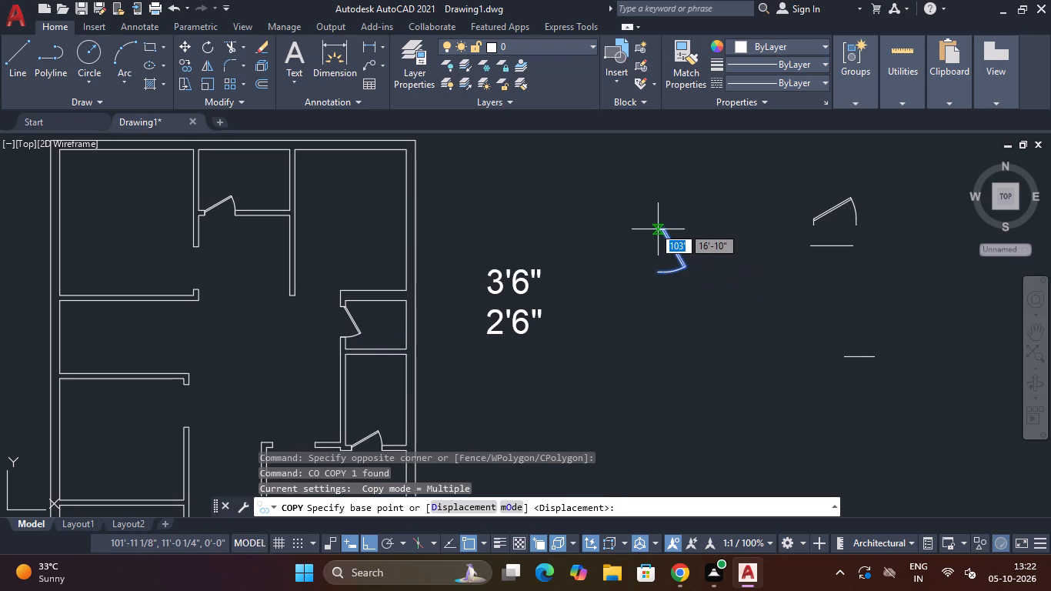
scroll(655, 234, "up", 4)
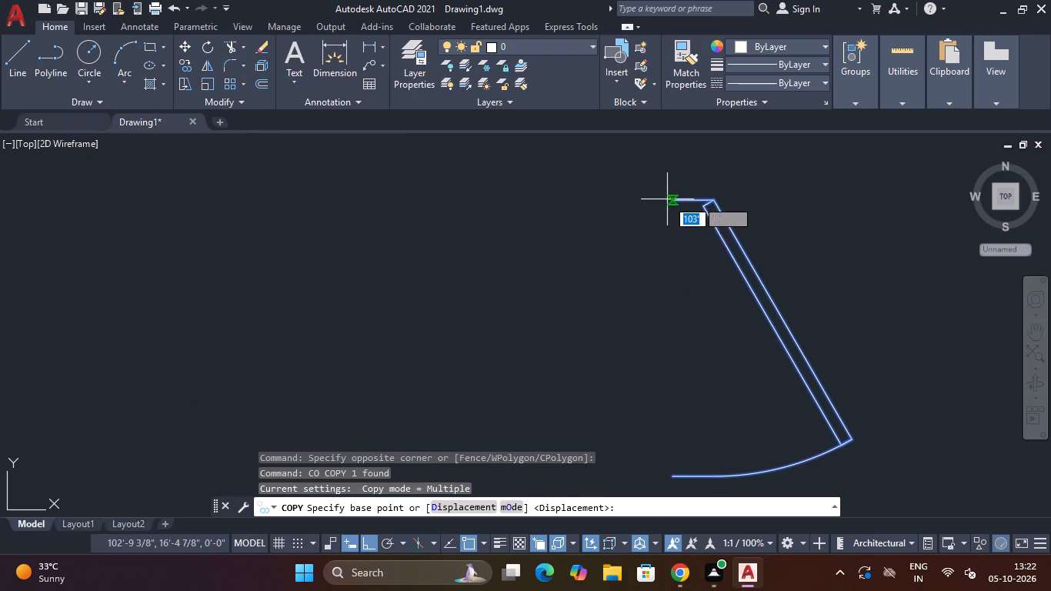
left_click(672, 199)
scroll(672, 199, "down", 5)
middle_click_drag(647, 224, 711, 203)
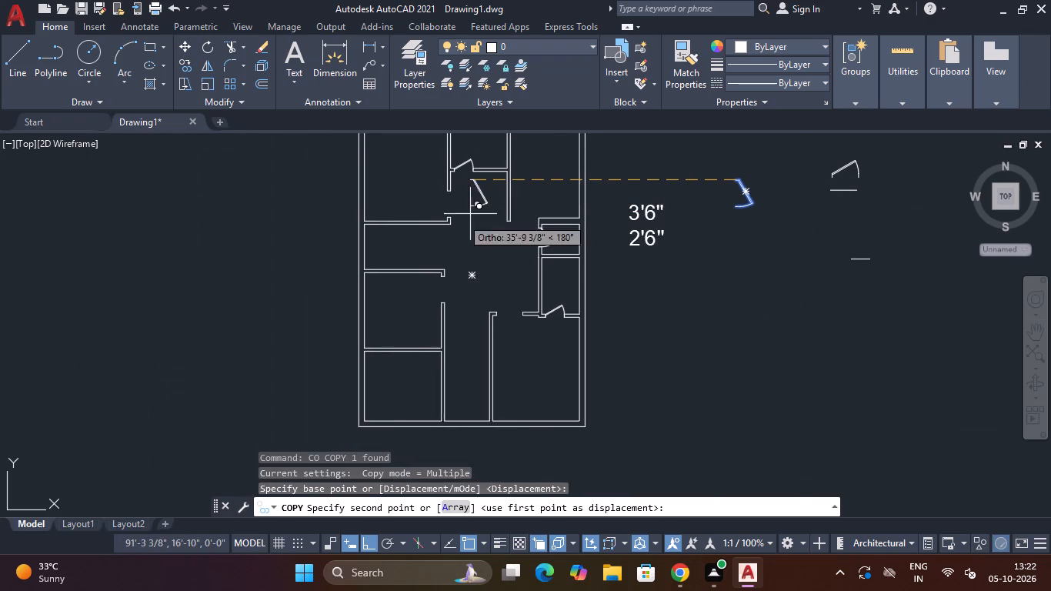
scroll(445, 219, "up", 2)
key("F8")
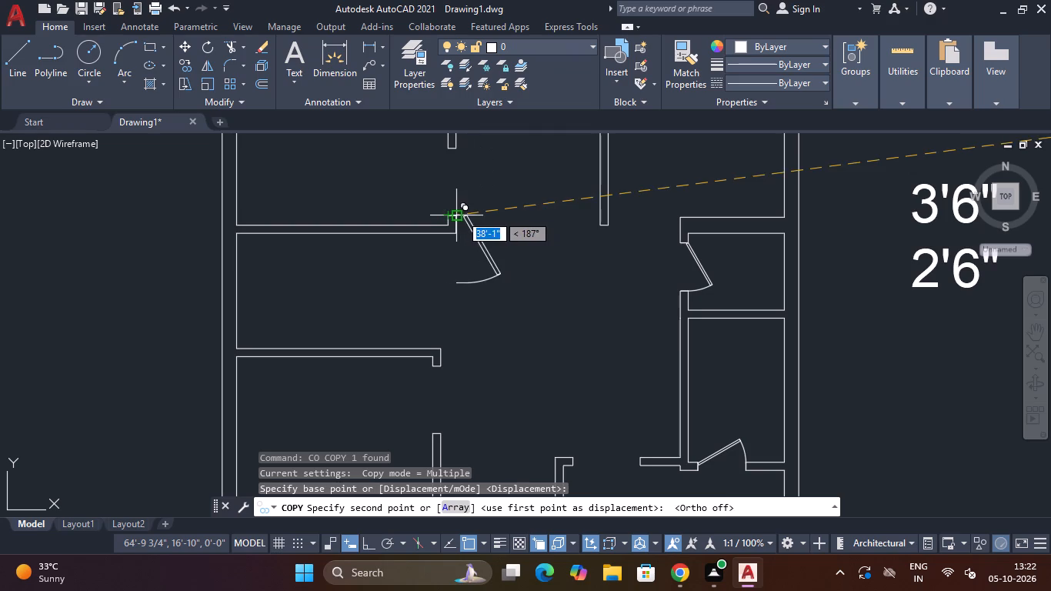
scroll(451, 156, "up", 3)
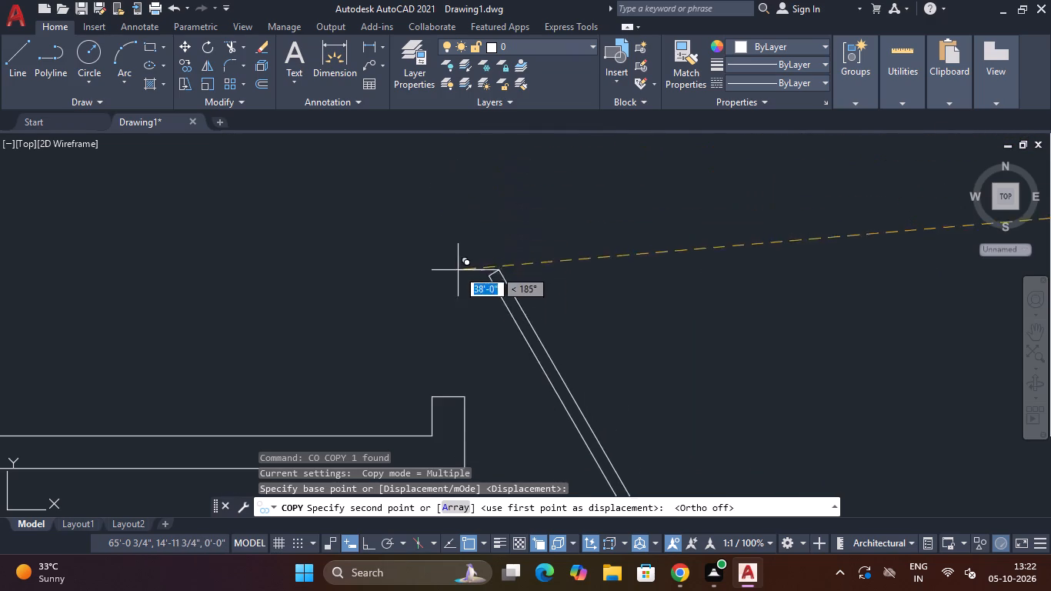
scroll(461, 197, "down", 2)
scroll(462, 217, "up", 1)
middle_click_drag(462, 217, 465, 235)
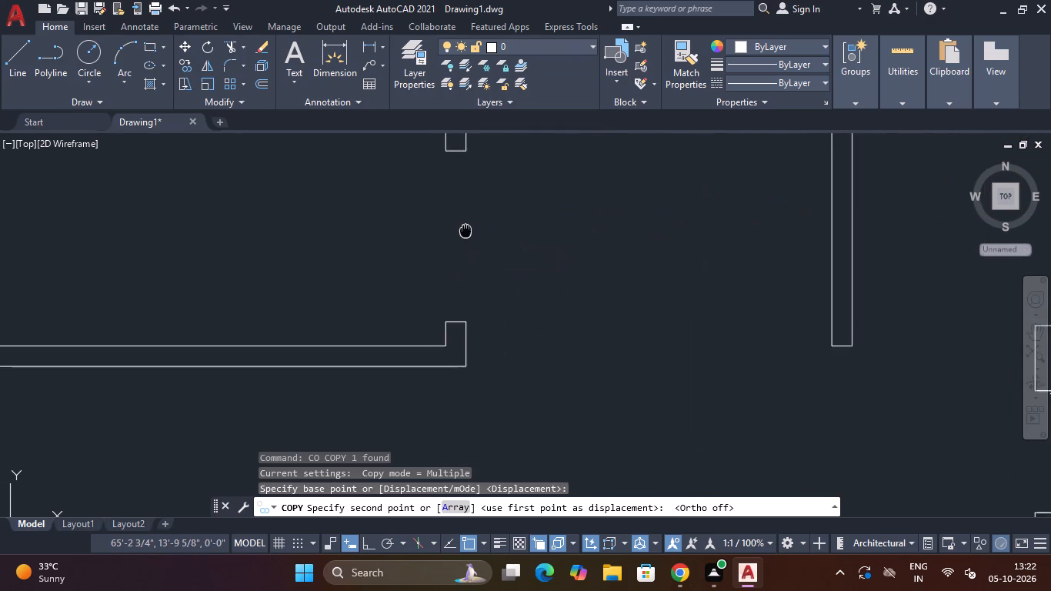
middle_click_drag(465, 235, 470, 296)
left_click(445, 214)
Place another copy at the upper end of the opening in the east wall of the room just north of the southwest room.
scroll(512, 245, "down", 5)
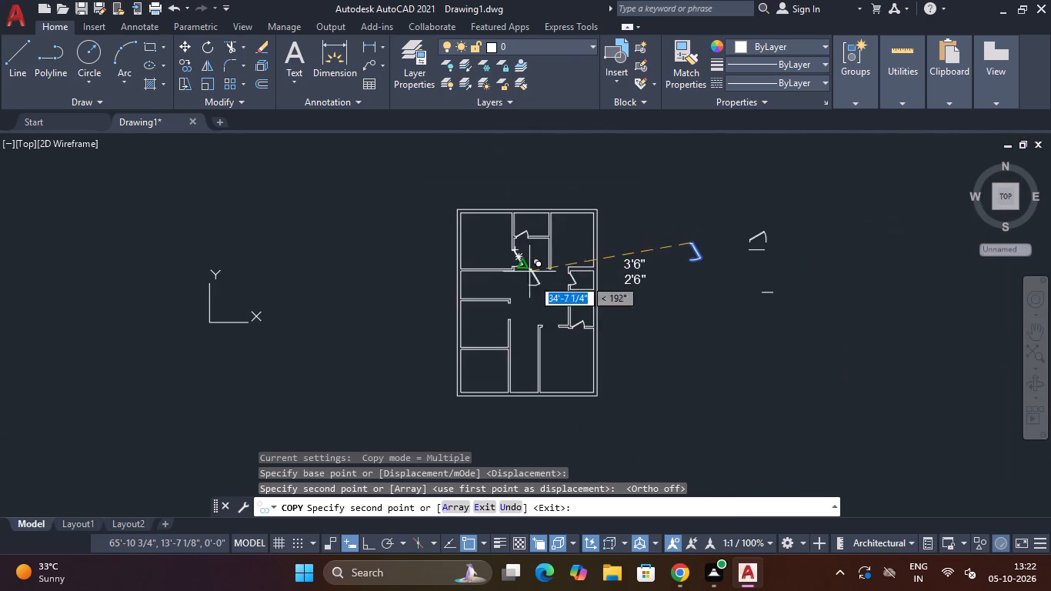
middle_click_drag(545, 313, 552, 253)
scroll(510, 249, "up", 3)
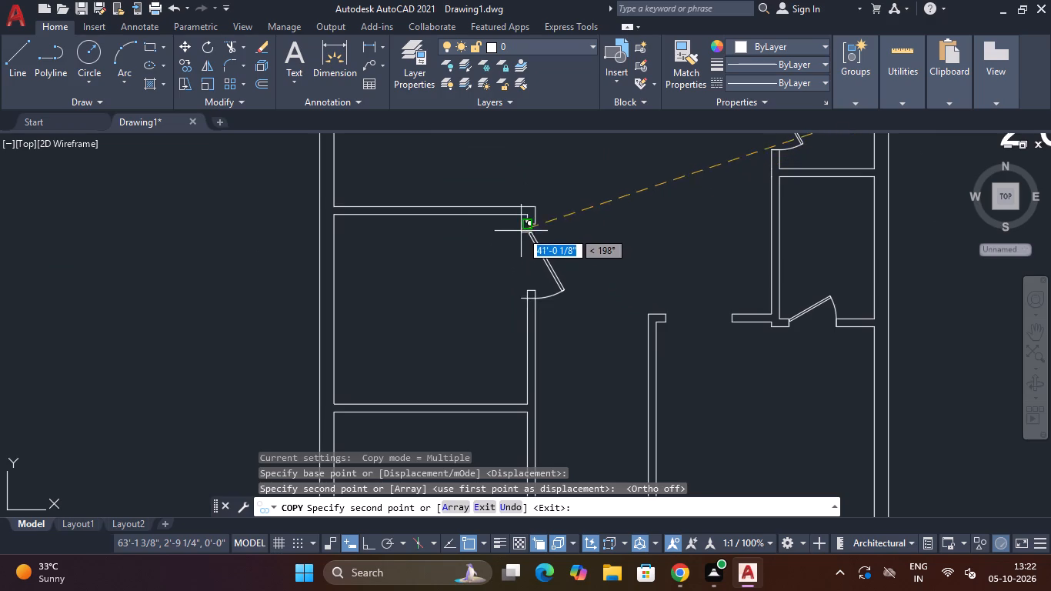
scroll(522, 230, "up", 3)
left_click(534, 202)
Place one more 3'6" door copy in the open space east of the southeast room and end the copying.
scroll(582, 230, "down", 4)
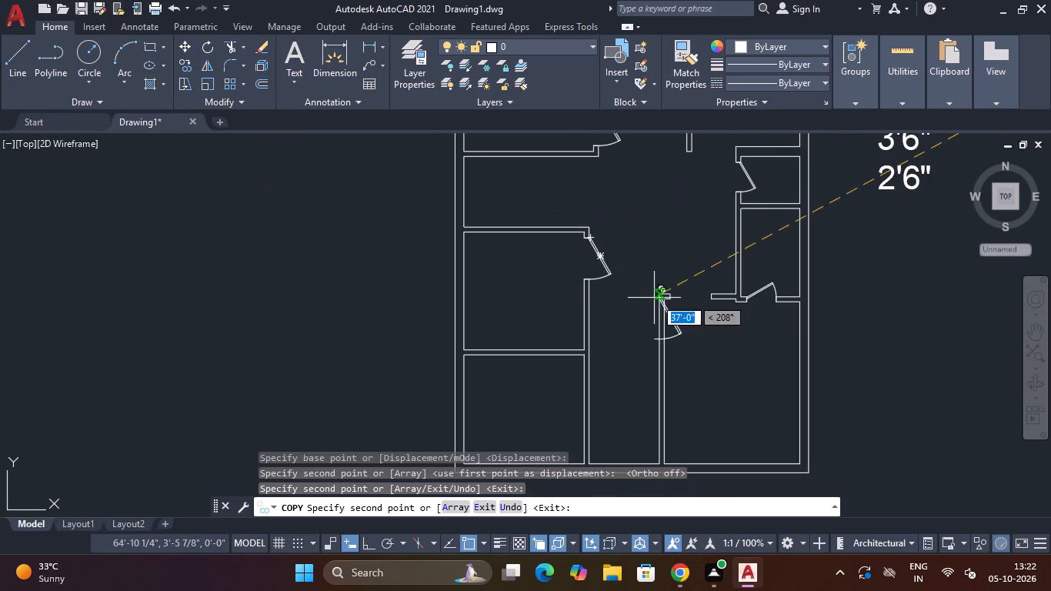
middle_click_drag(635, 339, 567, 313)
left_click(835, 326)
key("Escape")
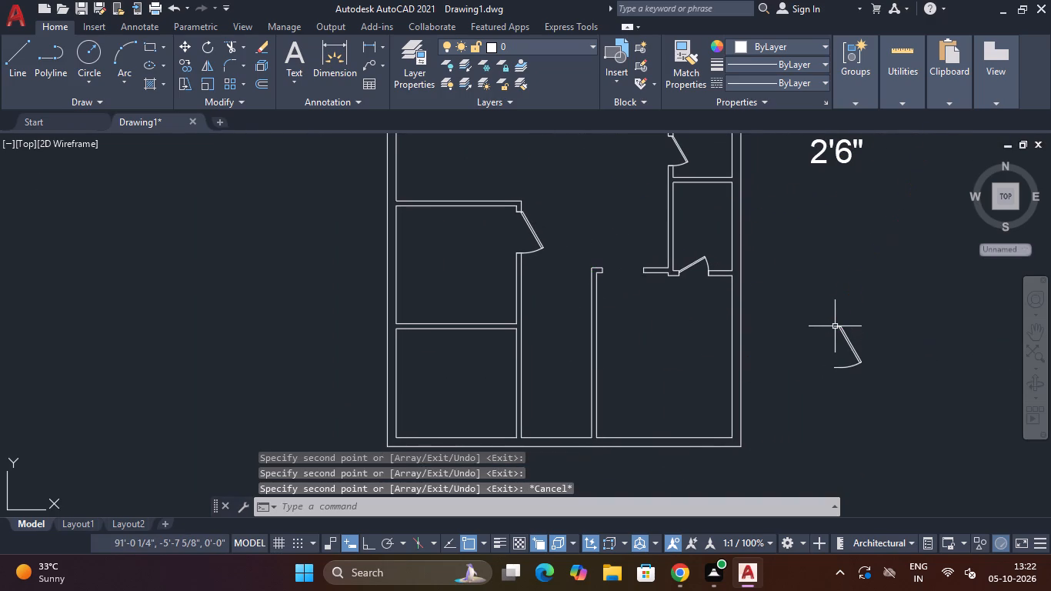
Rotate the loose door copy east of the southeast room 90° clockwise about its jamb's west end, with ortho on.
left_click(814, 310)
left_click(865, 394)
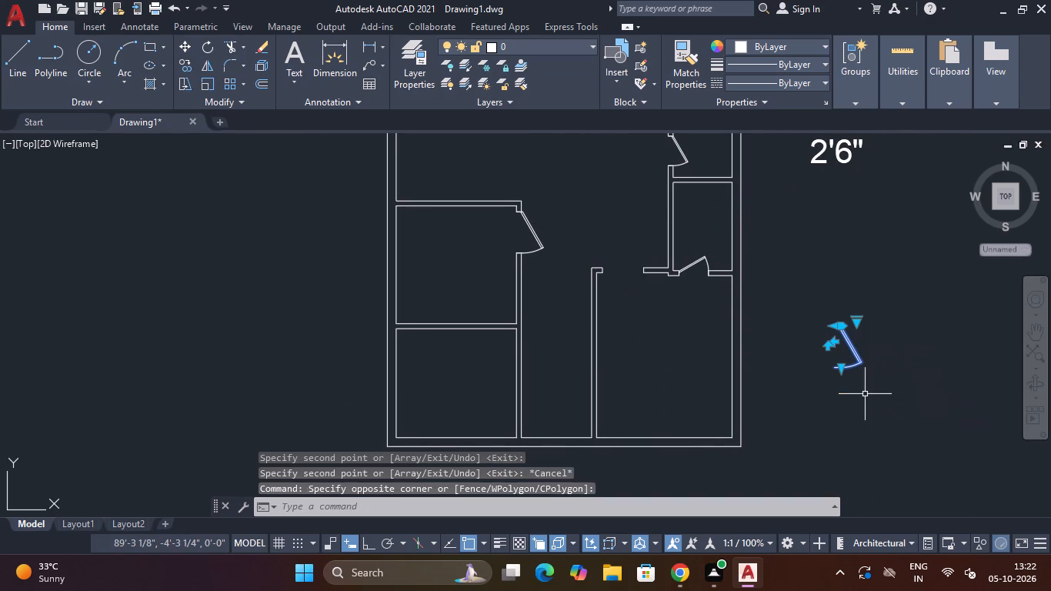
type("RO")
key("space")
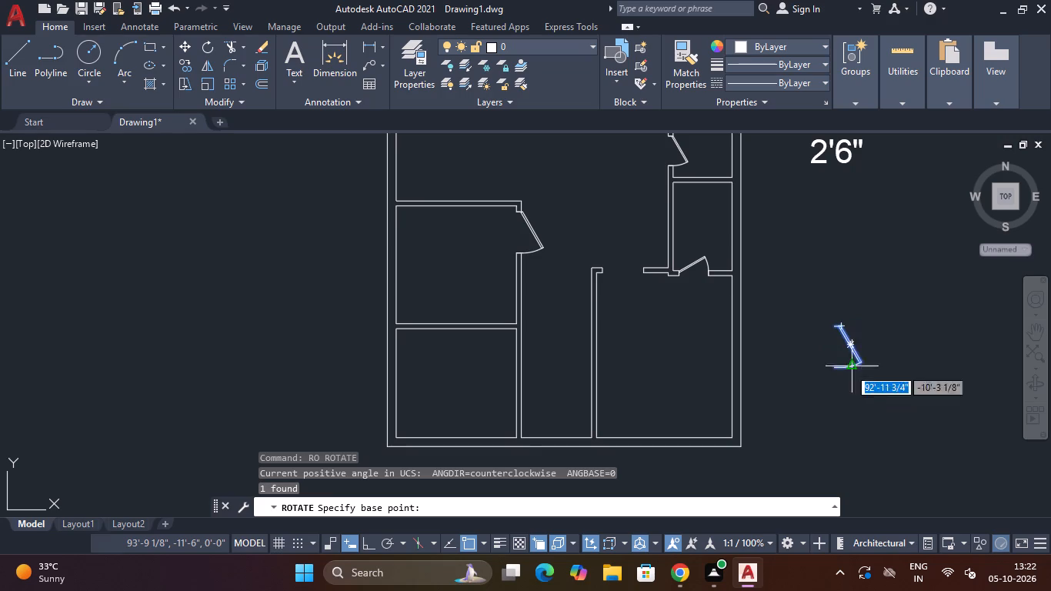
left_click(833, 327)
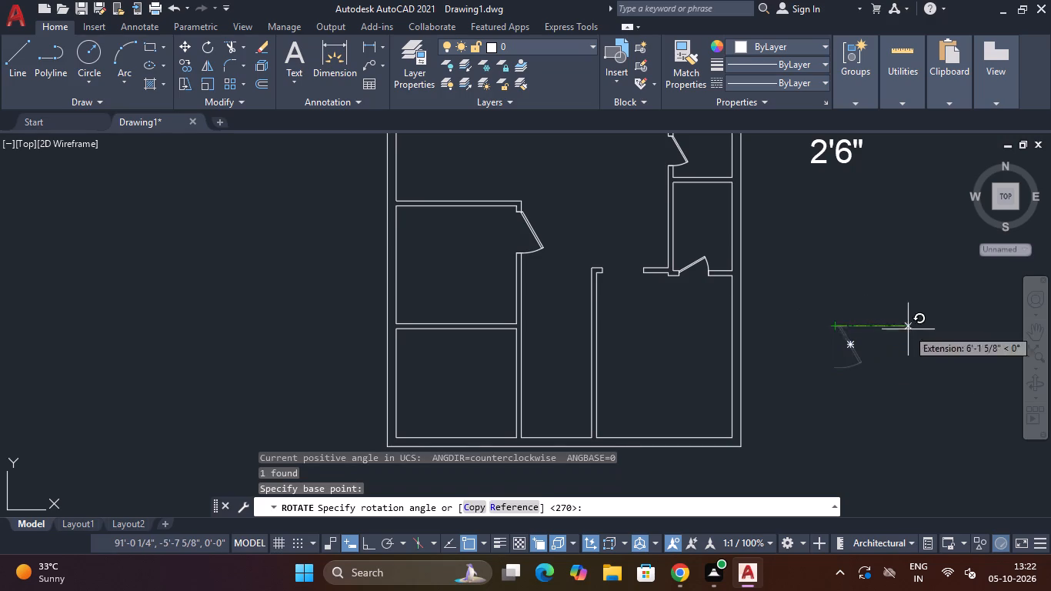
key("F8")
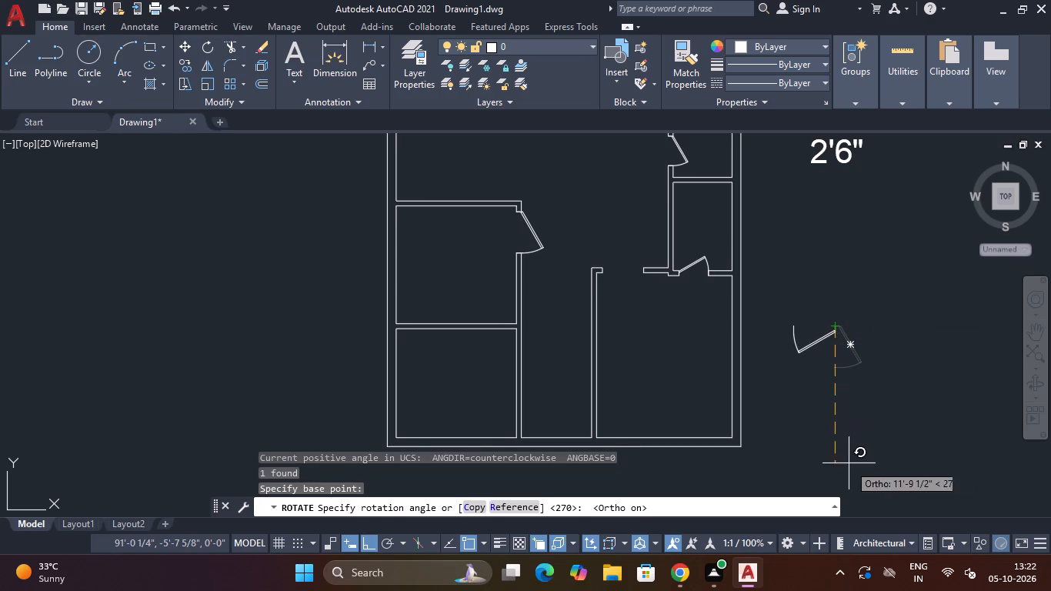
left_click(836, 429)
key("Escape")
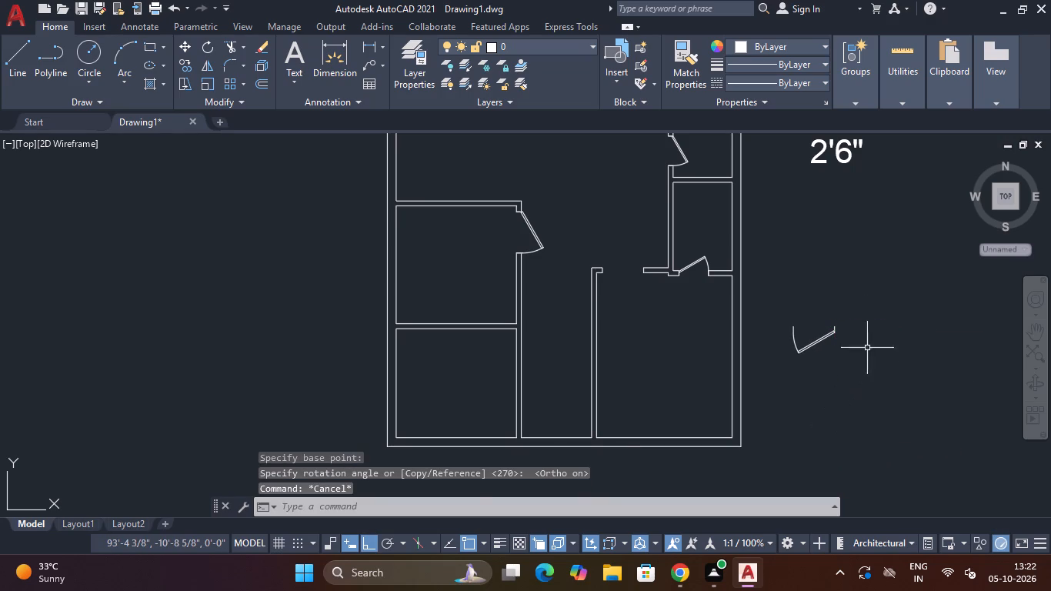
Move the rotated door by its jamb's upper end onto the upper east corner of the opening in the southeast room's north wall, ortho off.
left_click(860, 313)
left_click(778, 378)
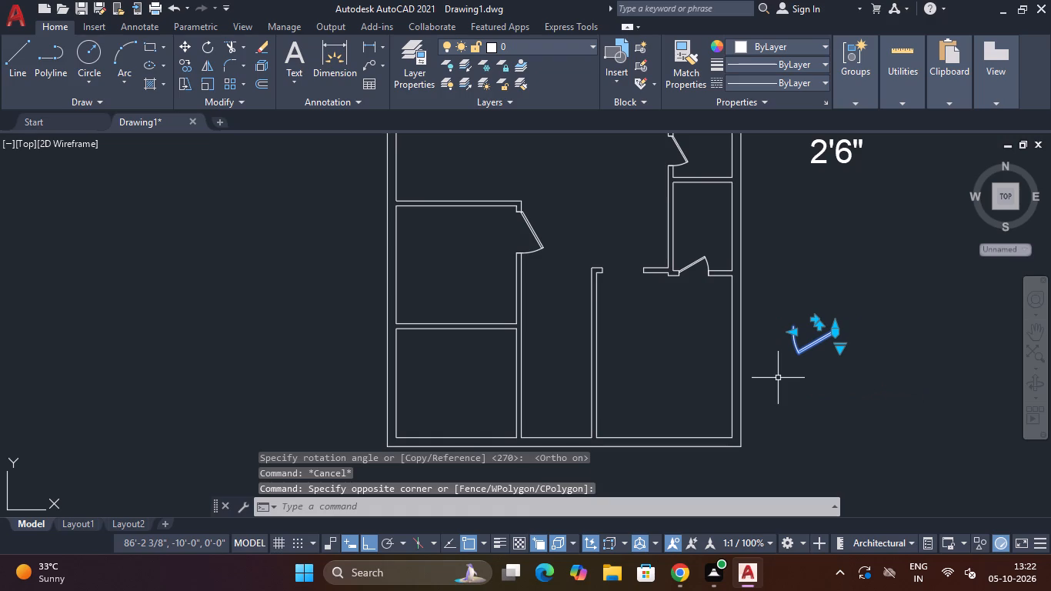
key("m")
key("space")
scroll(836, 325, "up", 3)
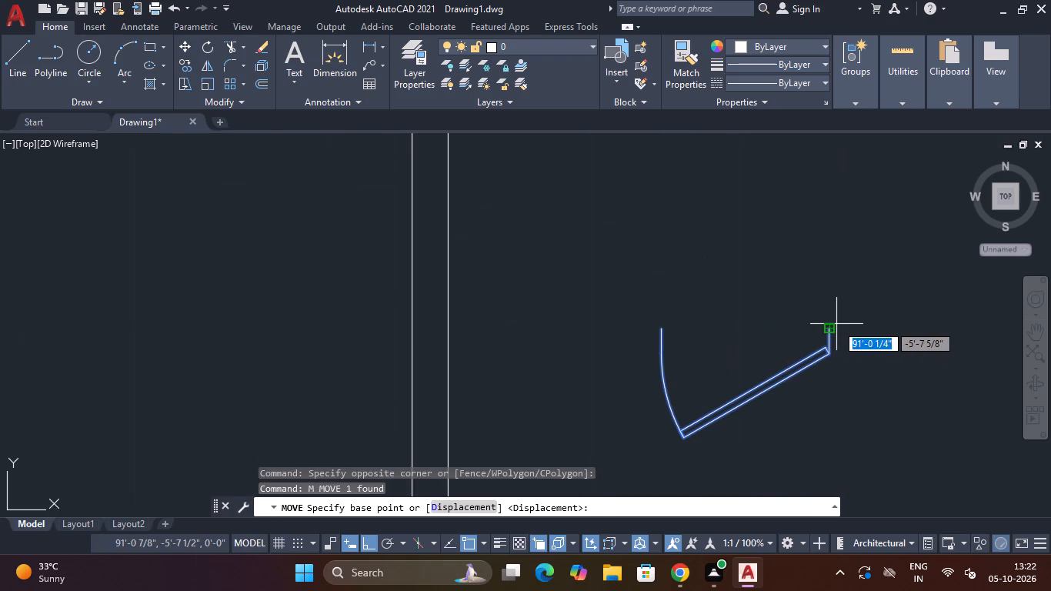
left_click(830, 330)
scroll(805, 330, "down", 3)
middle_click_drag(799, 330, 852, 358)
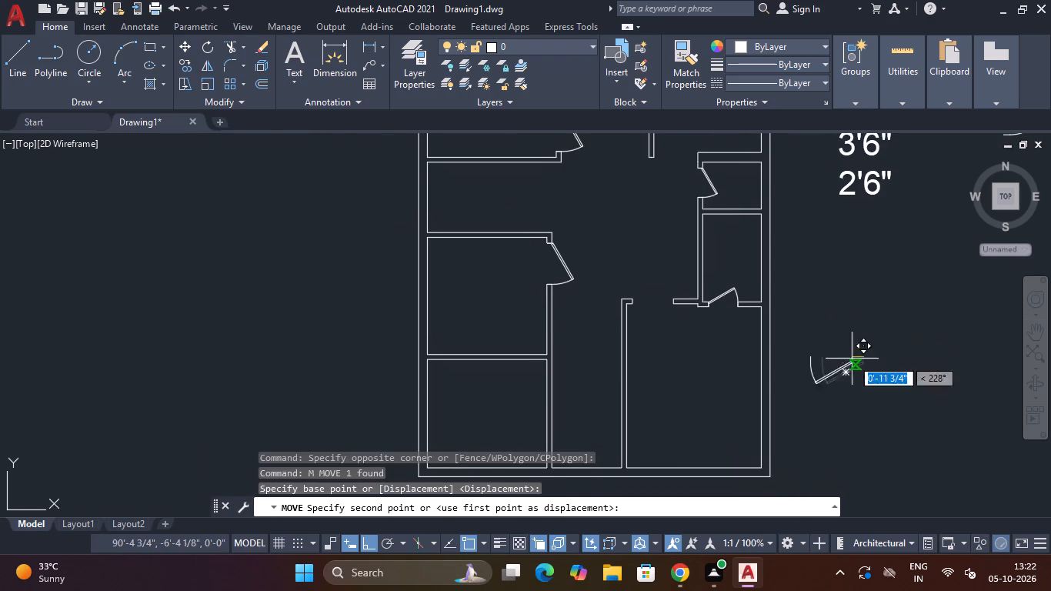
scroll(651, 306, "up", 3)
key("F8")
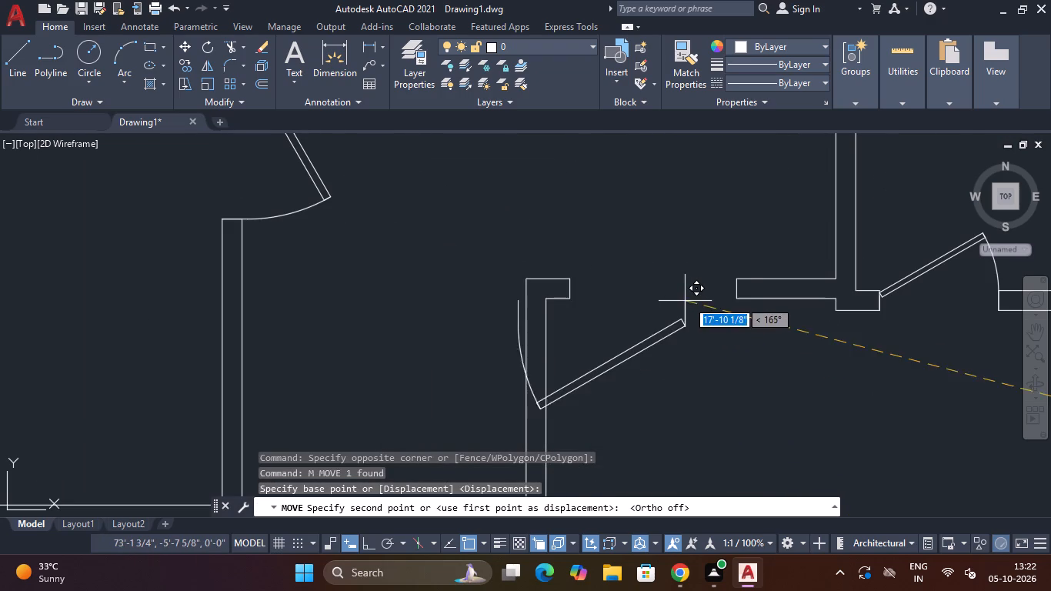
left_click(736, 283)
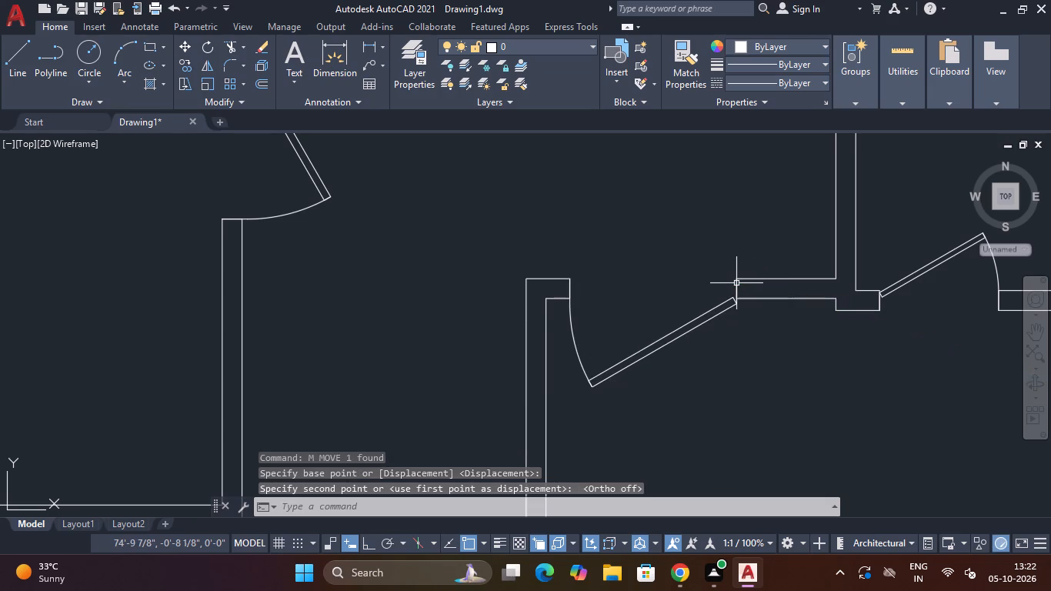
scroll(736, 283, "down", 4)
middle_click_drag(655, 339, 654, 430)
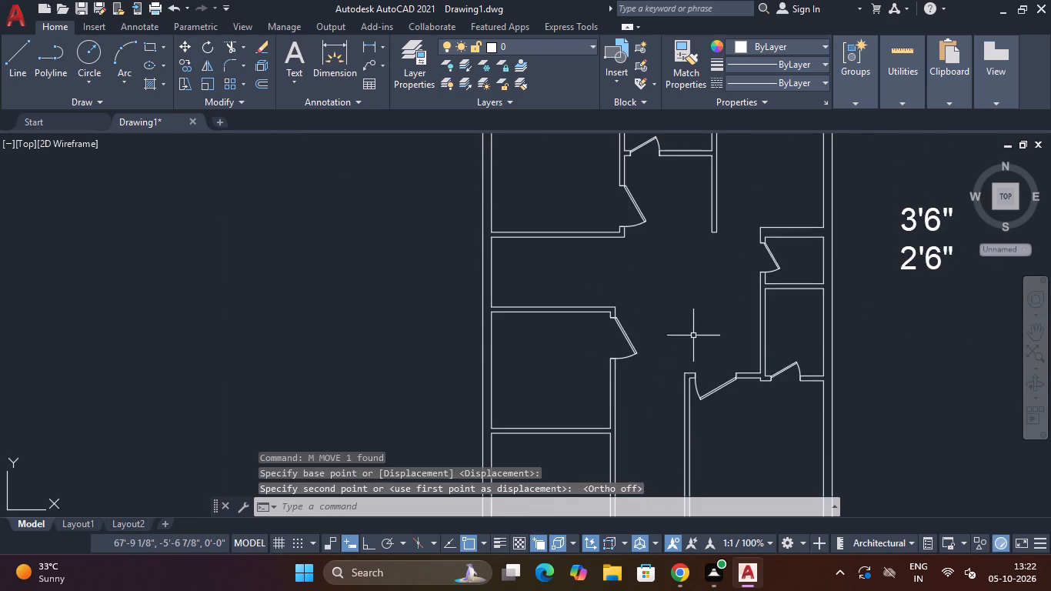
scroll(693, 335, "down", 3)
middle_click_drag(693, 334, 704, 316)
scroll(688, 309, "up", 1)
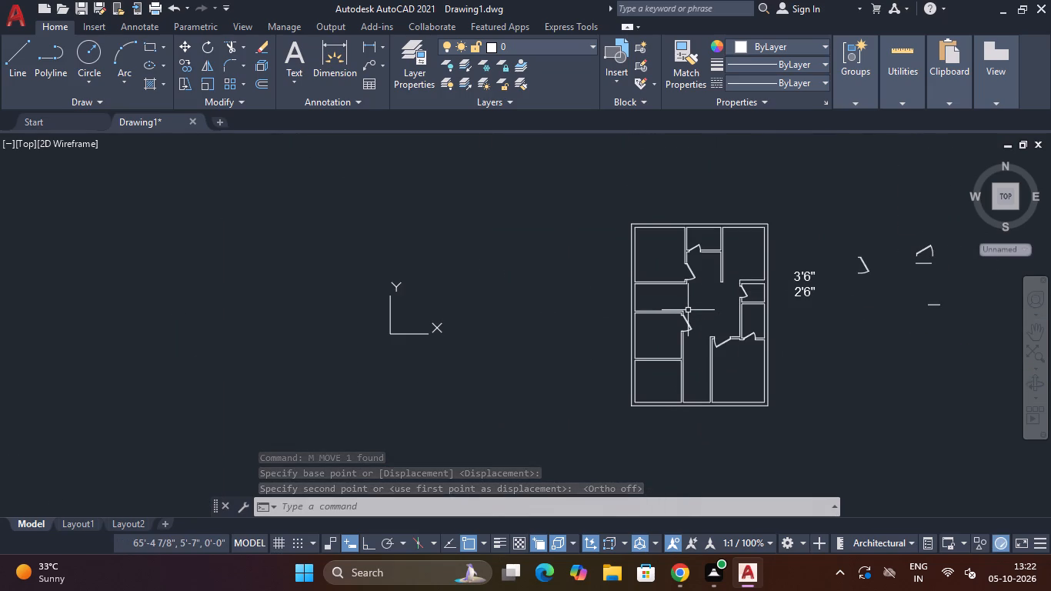
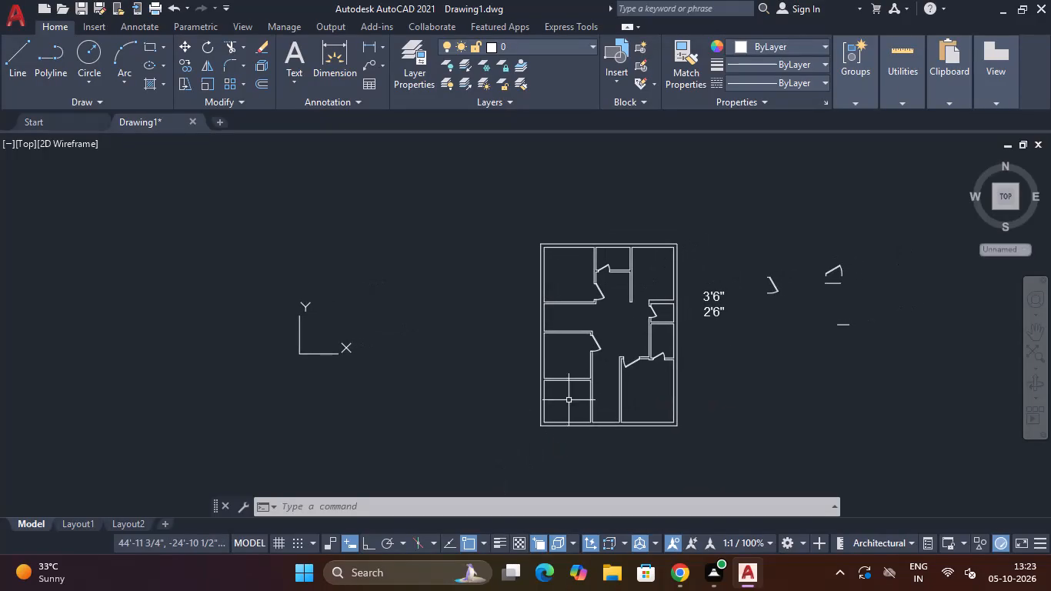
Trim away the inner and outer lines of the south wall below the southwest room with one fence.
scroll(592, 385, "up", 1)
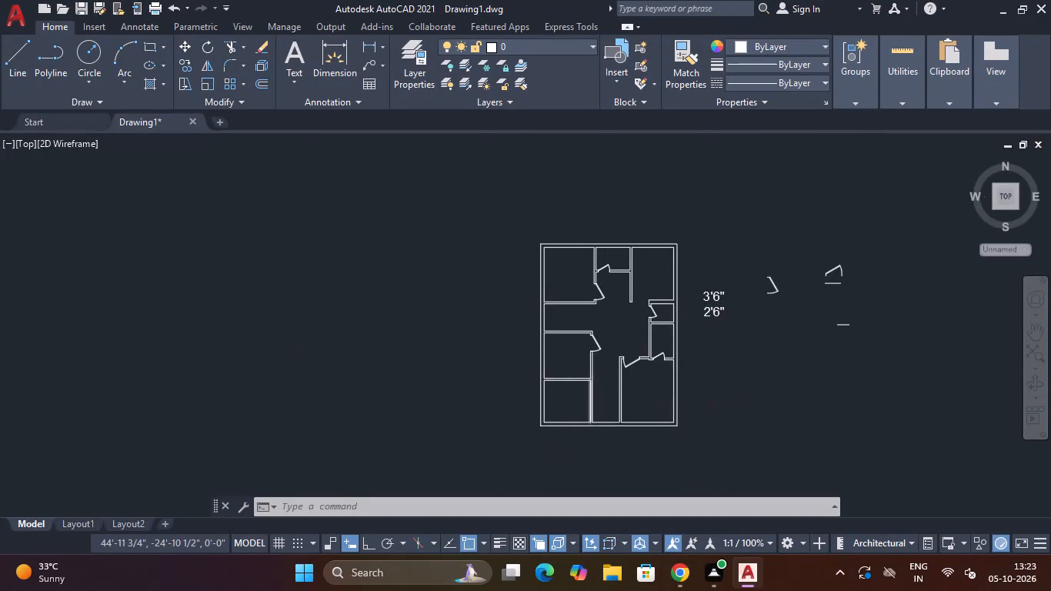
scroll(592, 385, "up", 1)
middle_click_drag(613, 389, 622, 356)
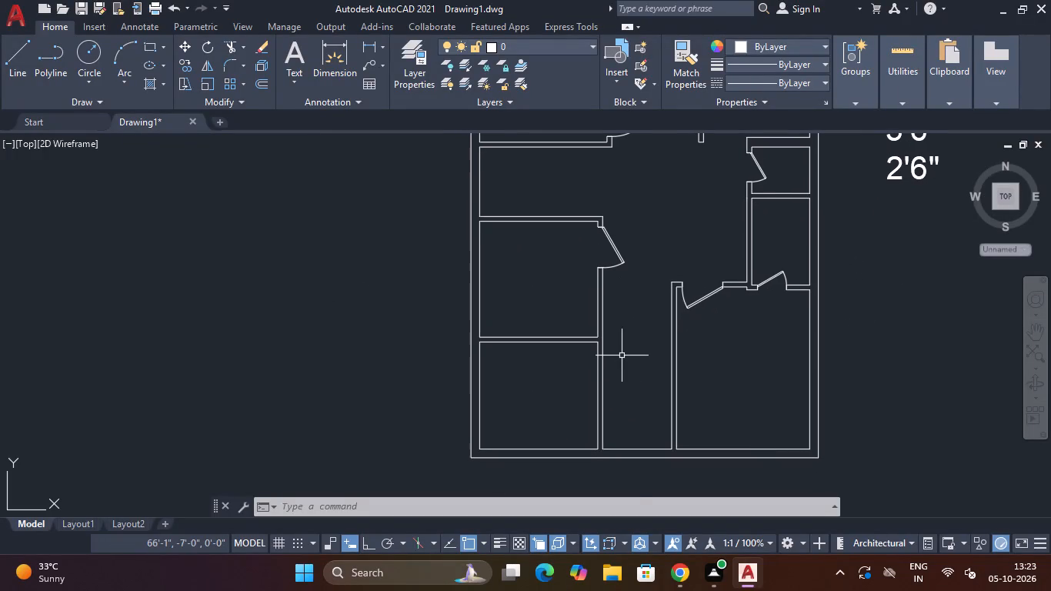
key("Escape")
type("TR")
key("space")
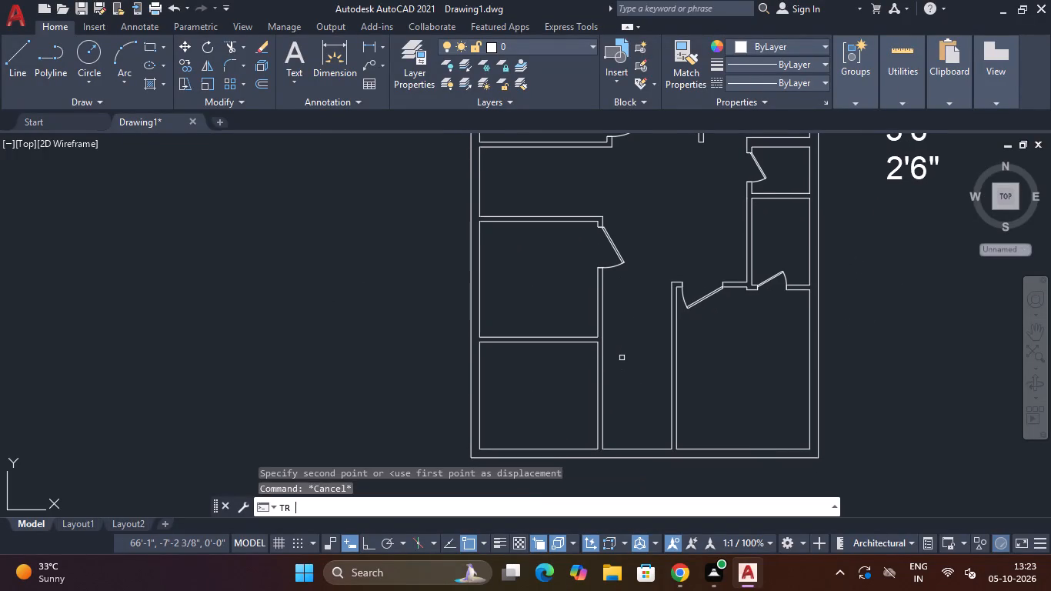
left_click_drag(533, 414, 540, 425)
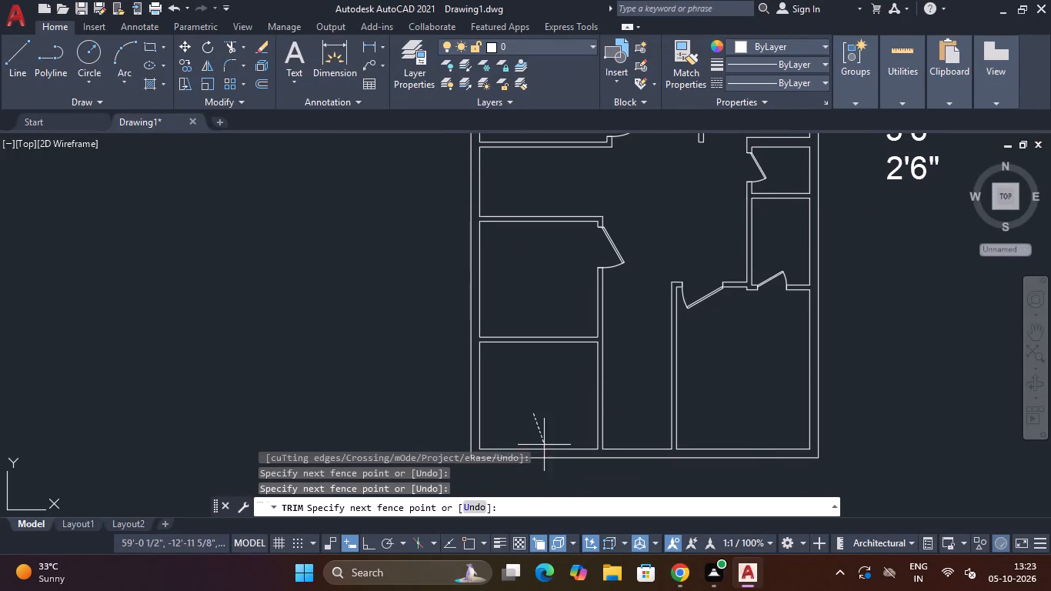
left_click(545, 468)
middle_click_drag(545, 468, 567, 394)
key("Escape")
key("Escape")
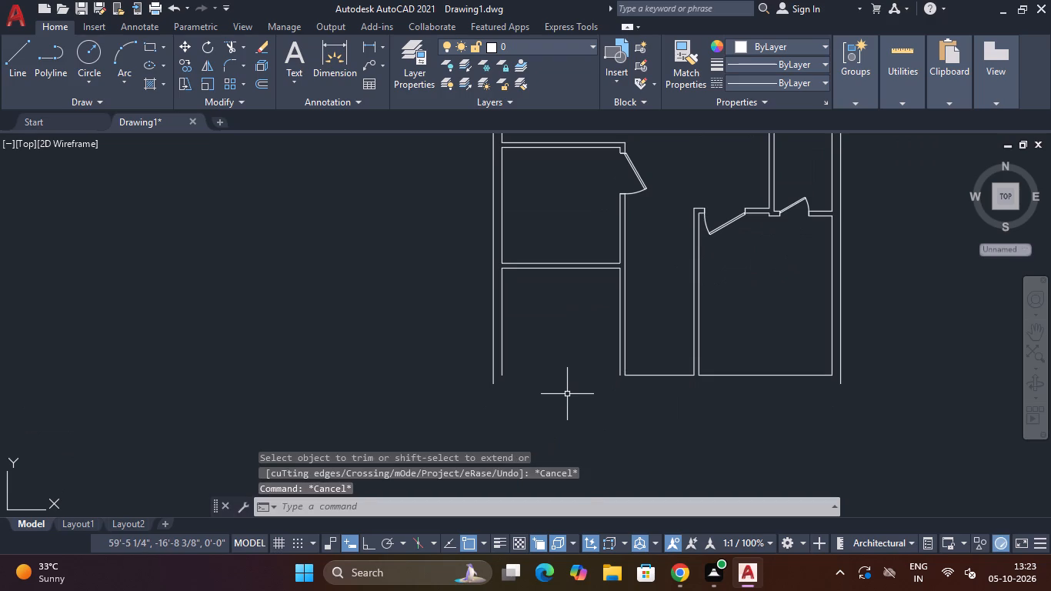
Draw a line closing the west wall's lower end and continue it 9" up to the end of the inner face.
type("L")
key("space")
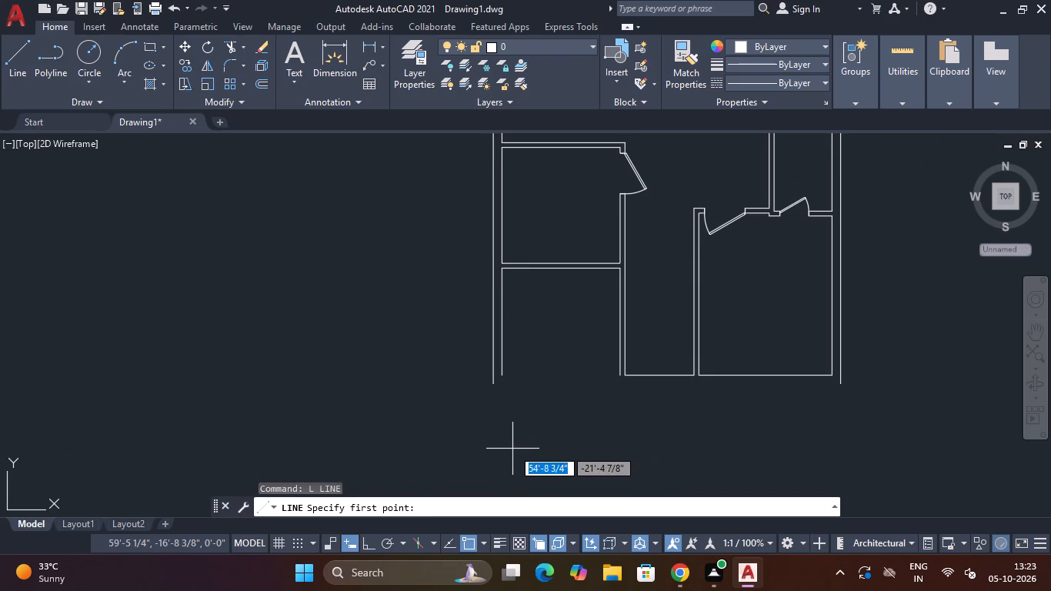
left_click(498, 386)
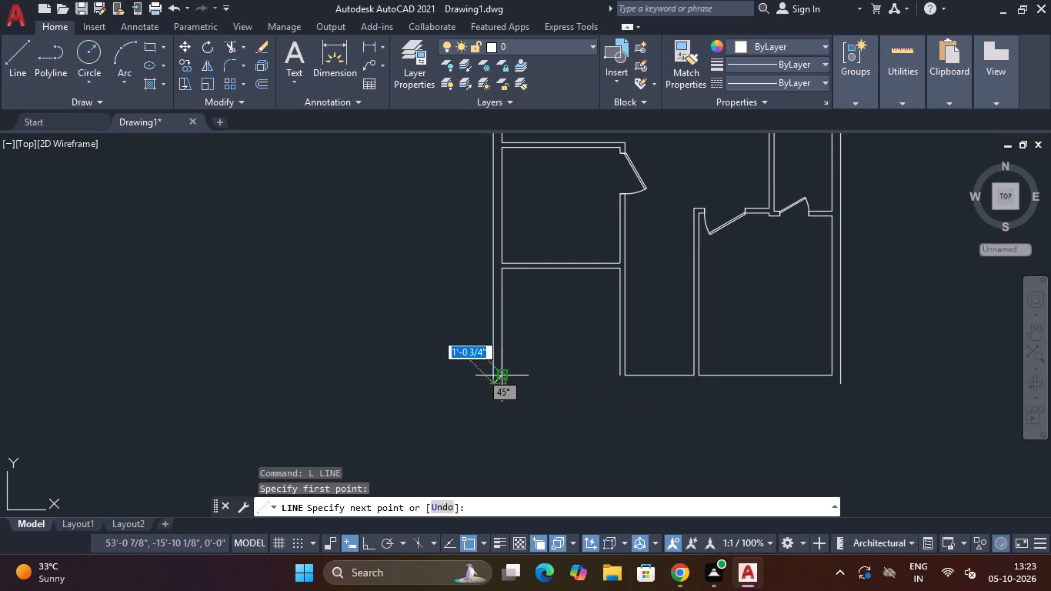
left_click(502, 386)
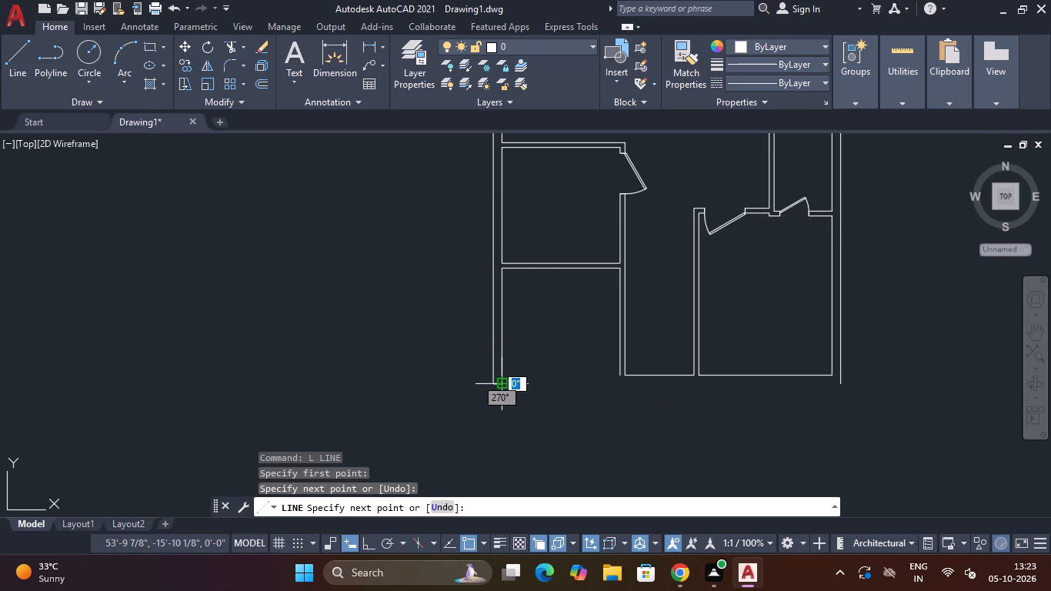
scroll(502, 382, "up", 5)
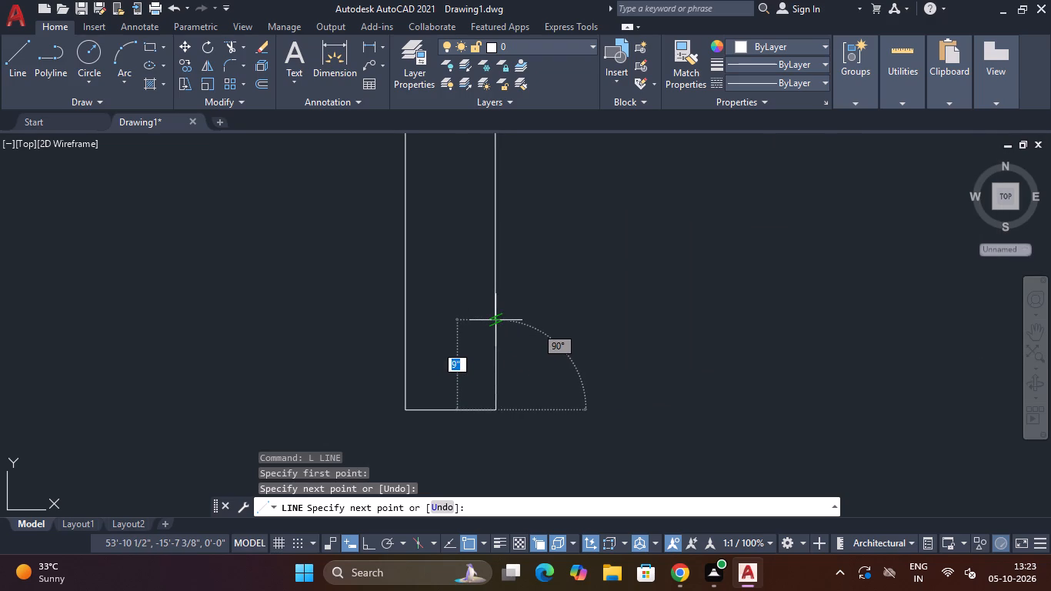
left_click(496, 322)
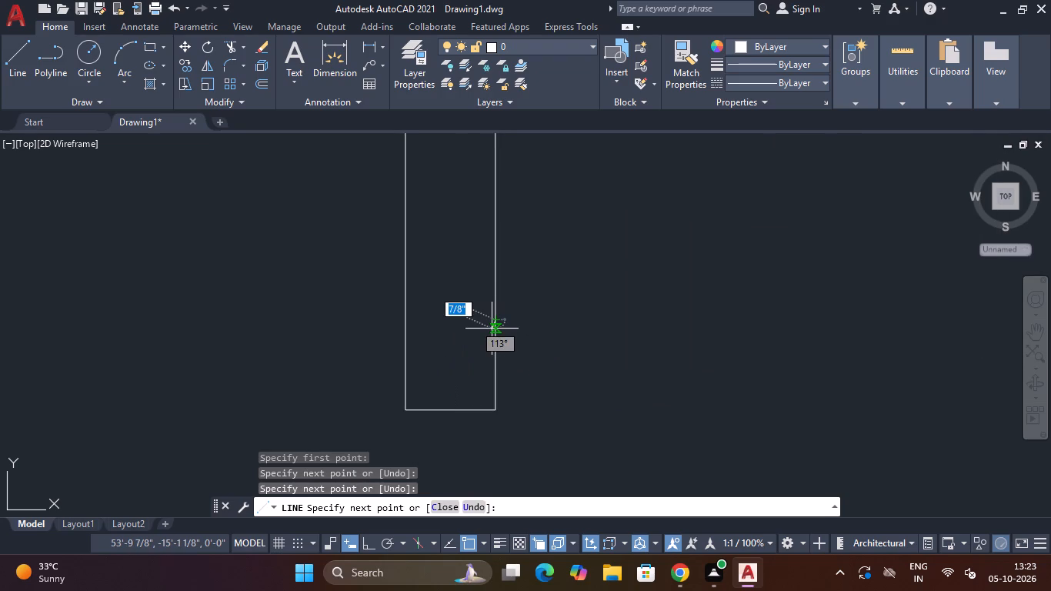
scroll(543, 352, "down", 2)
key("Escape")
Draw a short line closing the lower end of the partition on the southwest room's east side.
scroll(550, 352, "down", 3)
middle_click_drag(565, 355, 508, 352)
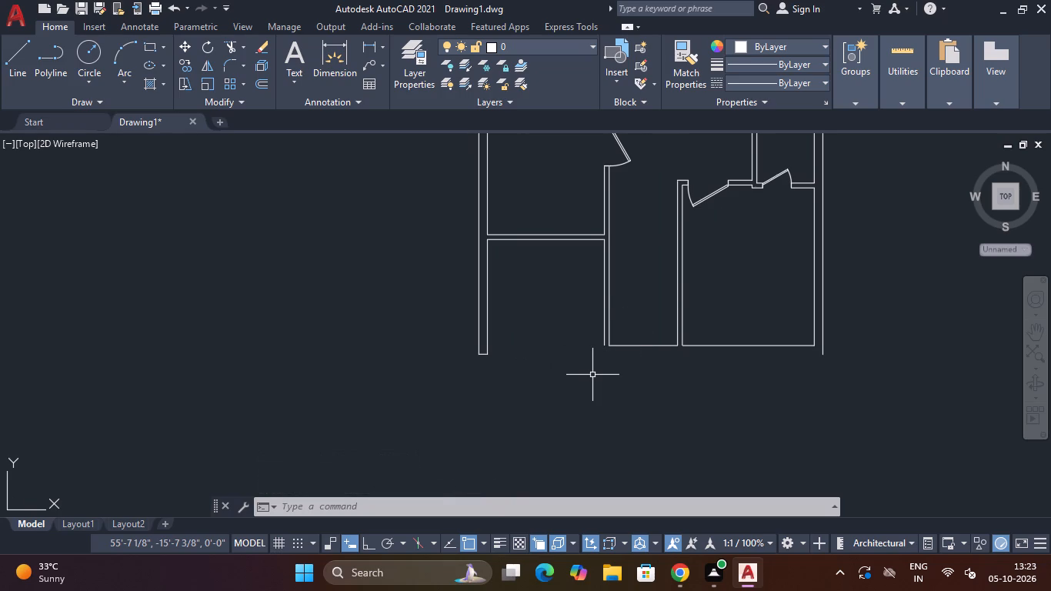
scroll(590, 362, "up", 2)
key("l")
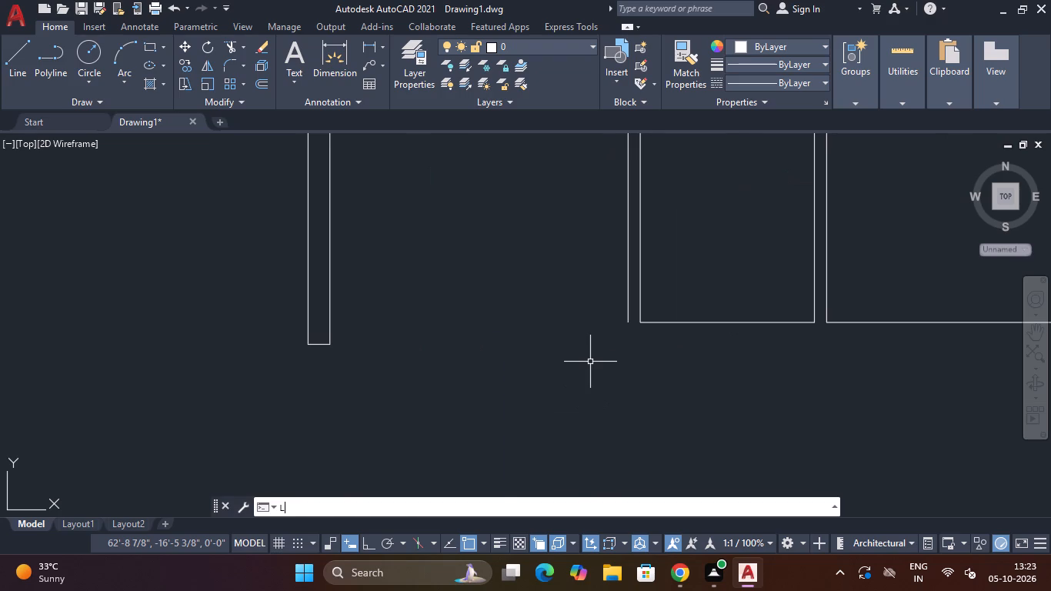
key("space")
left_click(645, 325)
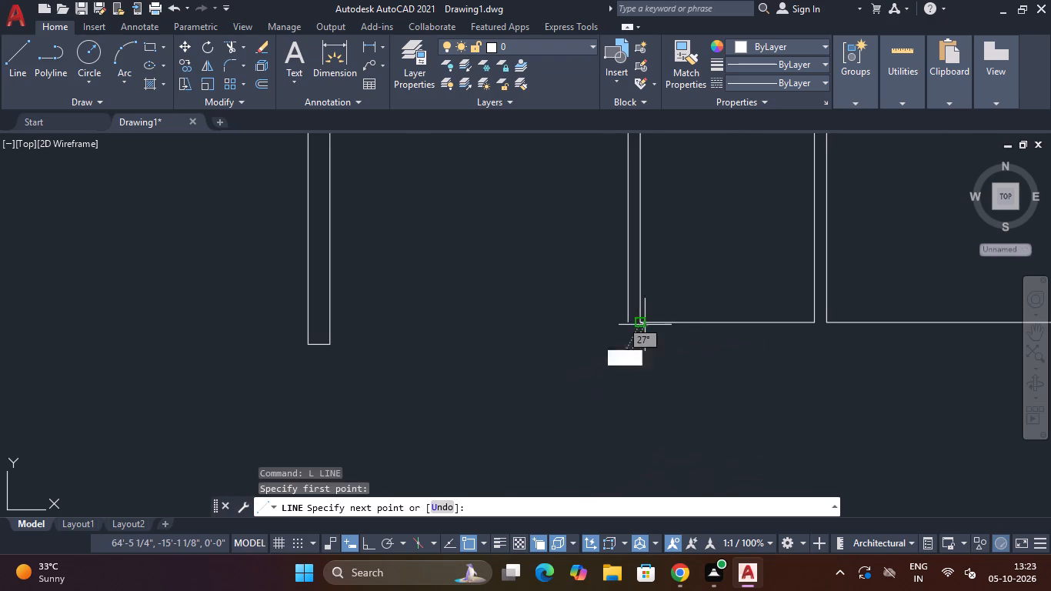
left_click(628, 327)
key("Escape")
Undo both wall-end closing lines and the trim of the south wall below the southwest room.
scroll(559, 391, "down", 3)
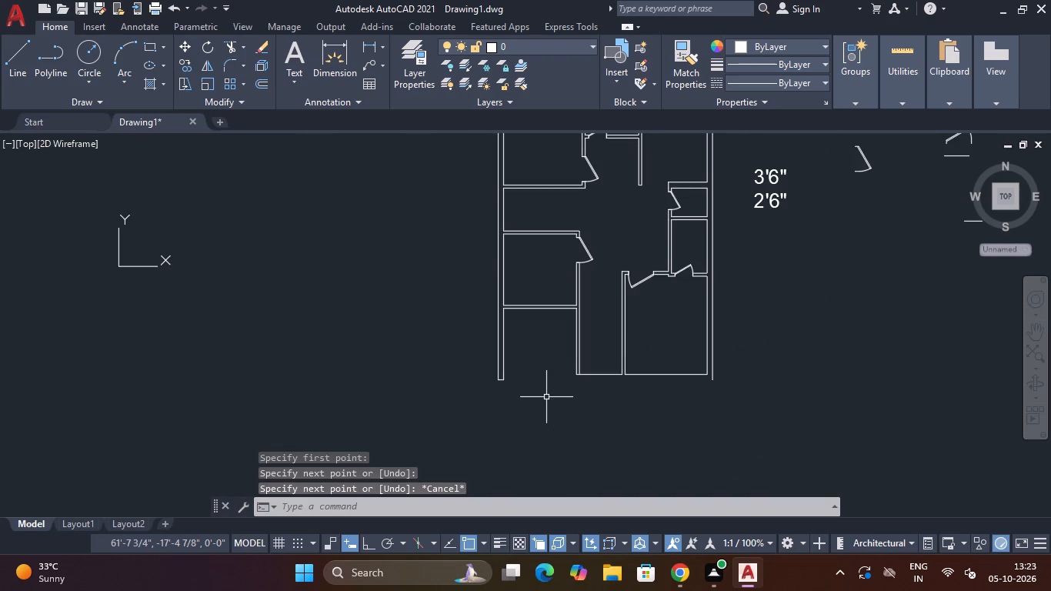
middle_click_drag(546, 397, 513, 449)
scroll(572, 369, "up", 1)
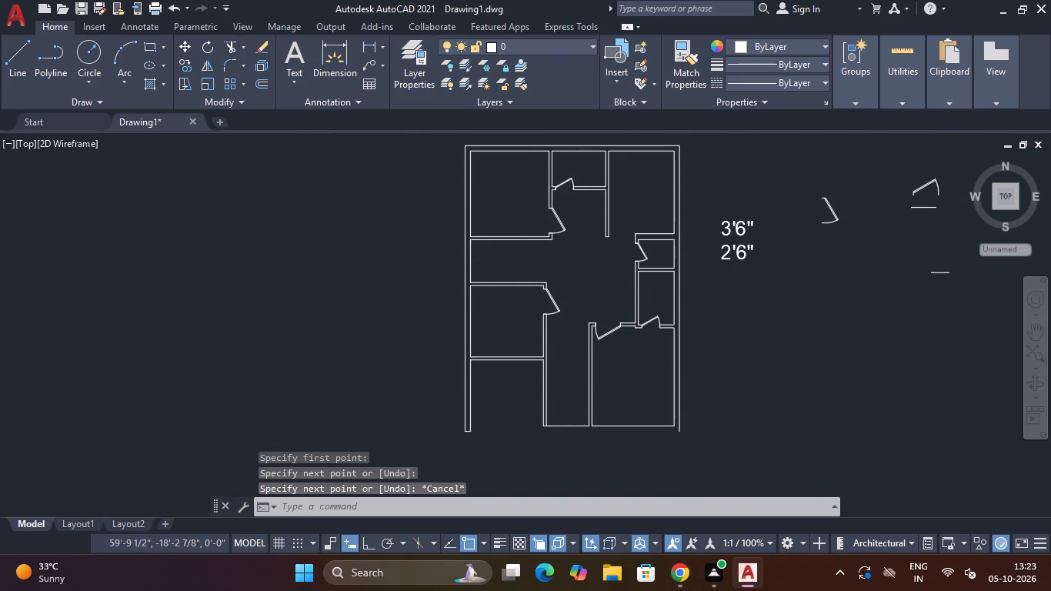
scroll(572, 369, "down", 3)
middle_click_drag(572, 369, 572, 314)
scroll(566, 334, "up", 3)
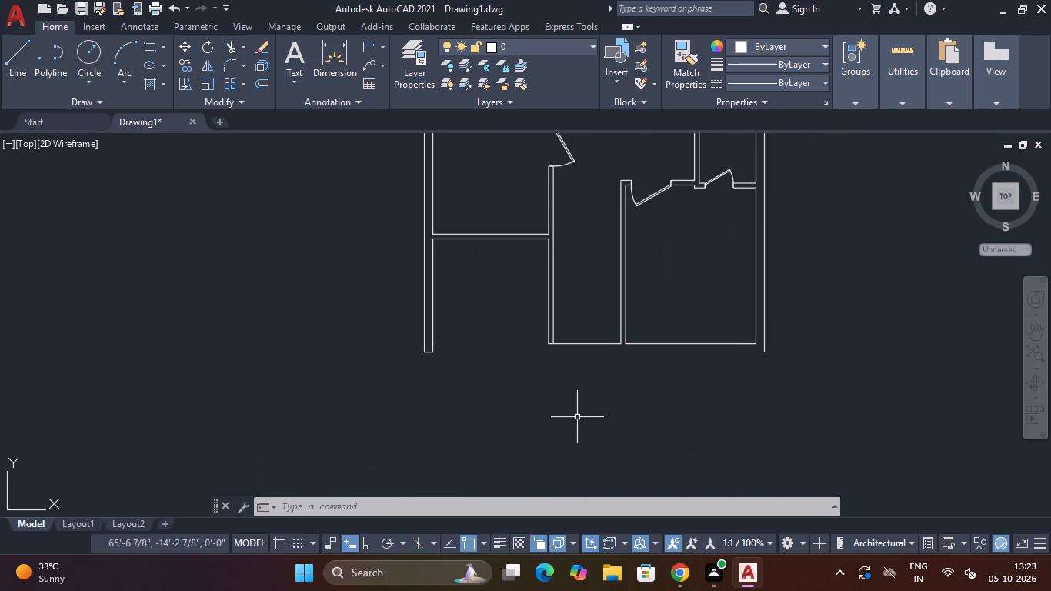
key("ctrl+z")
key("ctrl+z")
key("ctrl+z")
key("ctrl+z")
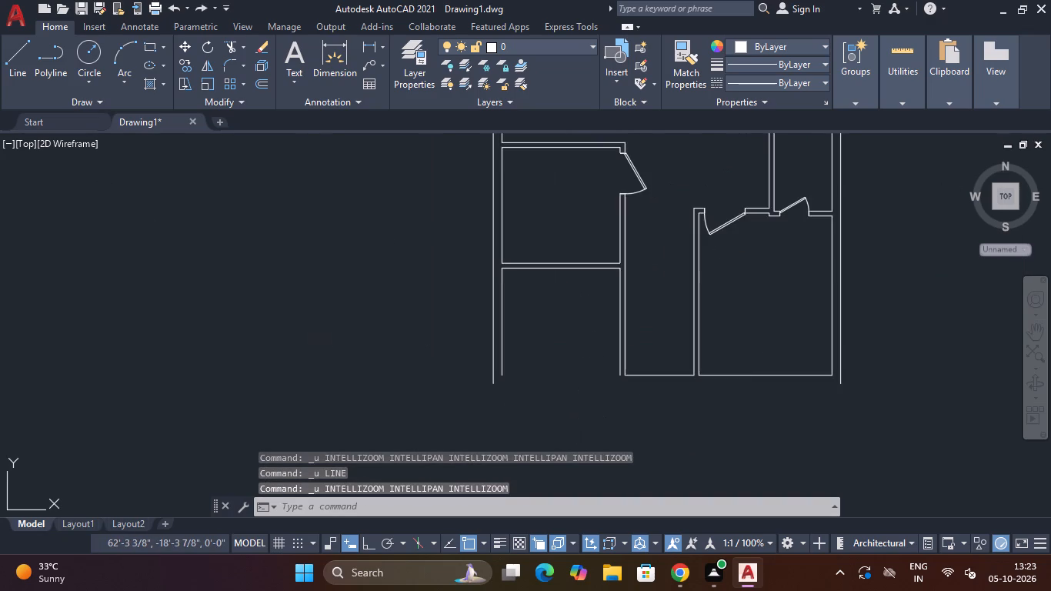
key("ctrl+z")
Flip the northwest room's door so it swings into the room and is hinged at the opening's south end.
scroll(597, 426, "down", 2)
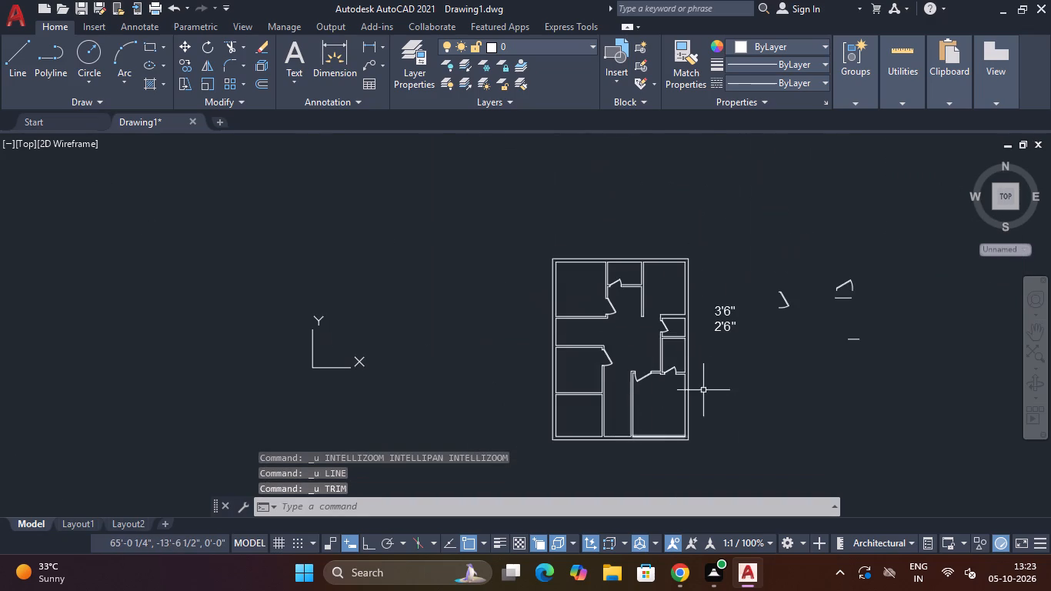
middle_click_drag(732, 386, 732, 416)
scroll(612, 312, "up", 3)
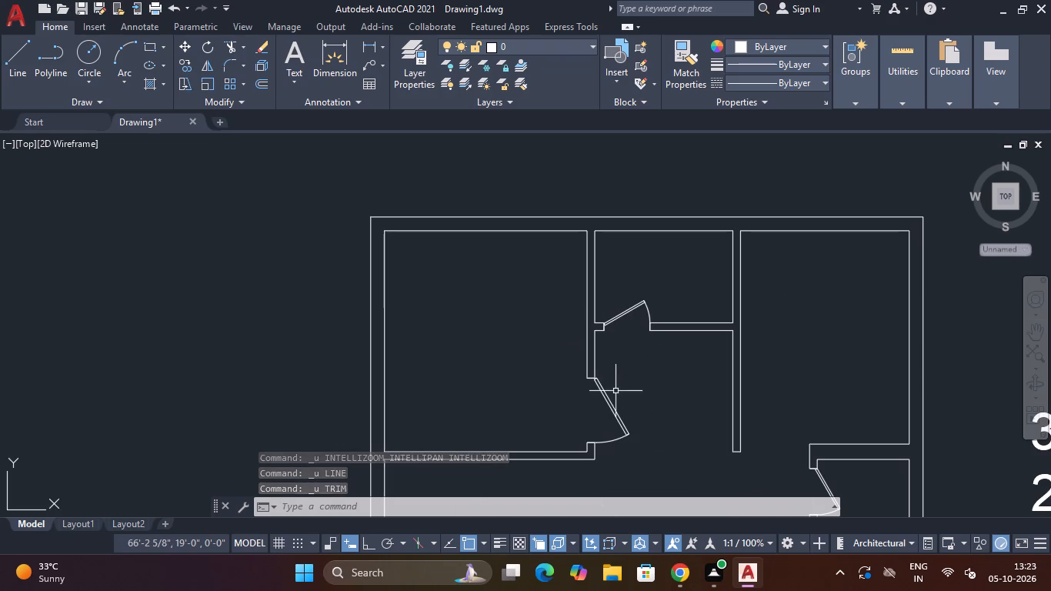
left_click(608, 398)
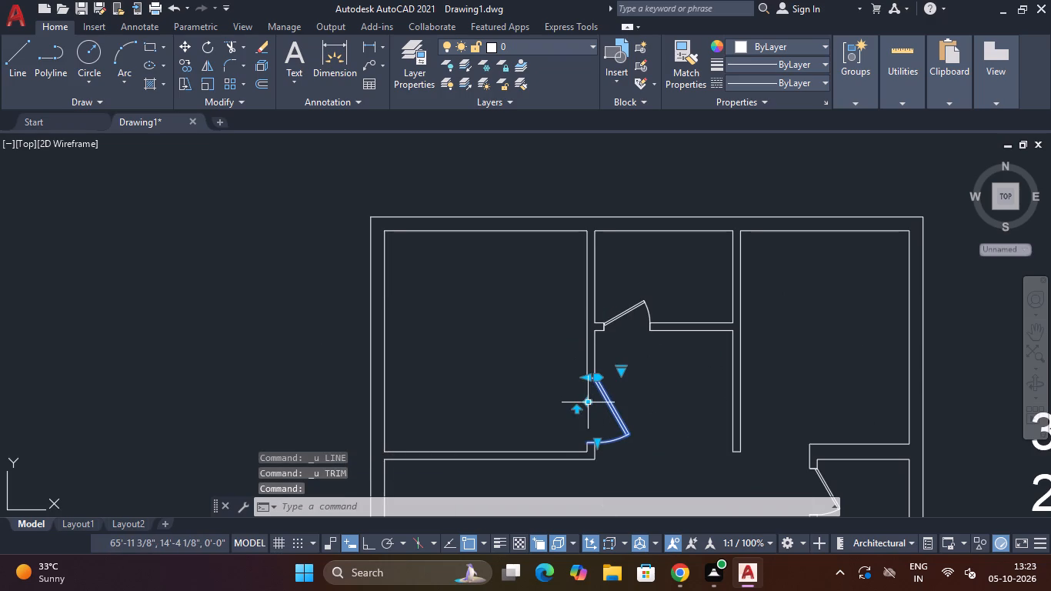
left_click(586, 402)
left_click(611, 409)
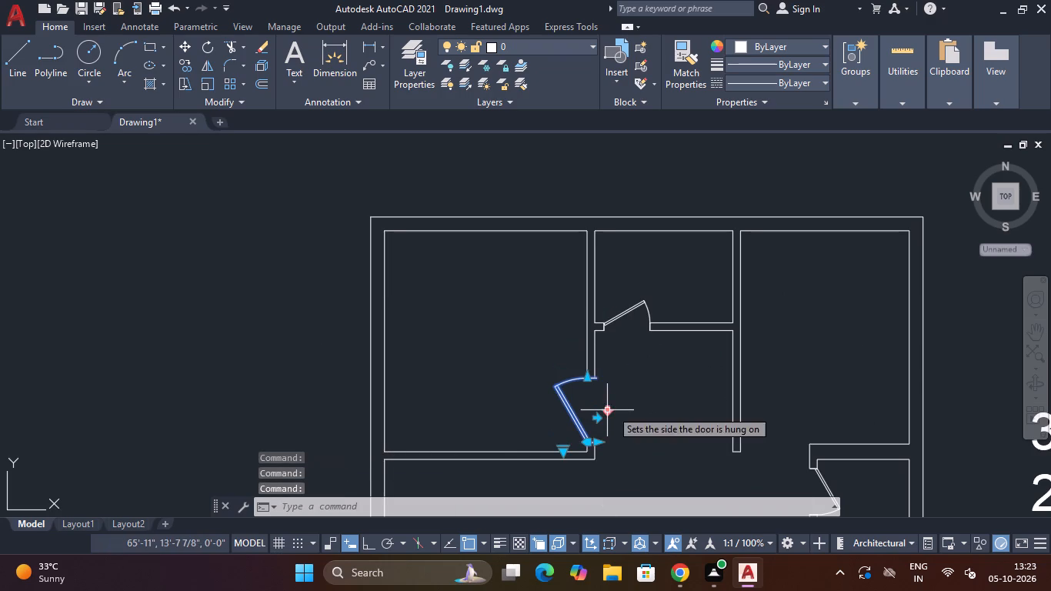
scroll(651, 376, "down", 3)
middle_click_drag(649, 380, 649, 343)
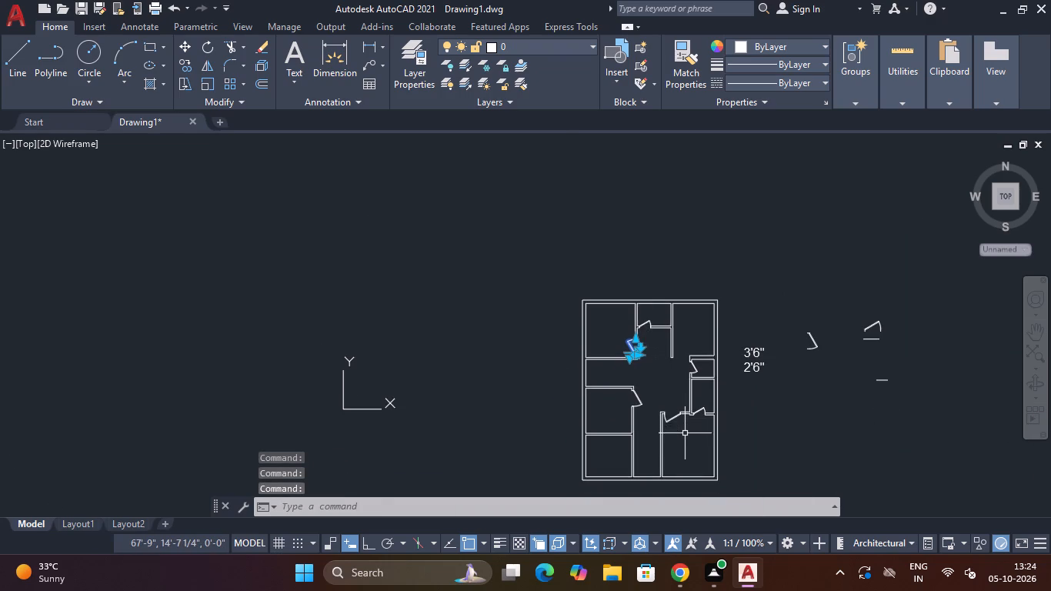
scroll(685, 433, "up", 2)
scroll(685, 433, "down", 2)
middle_click_drag(689, 440, 691, 393)
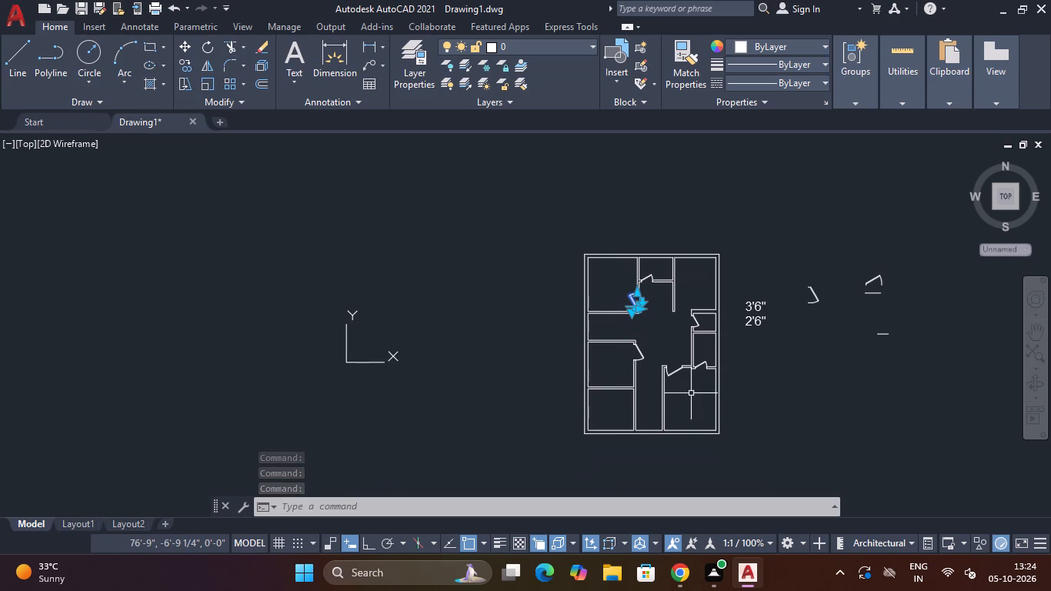
scroll(646, 416, "up", 1)
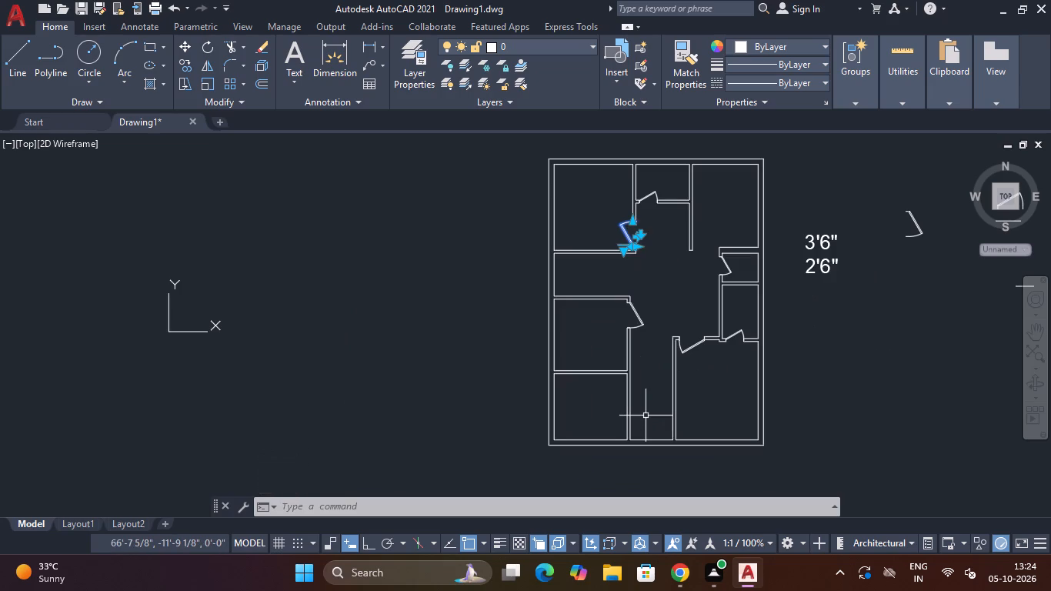
key("Escape")
key("Escape")
Offset the inner north and east wall lines of the northeast room 3' into the room.
middle_click_drag(678, 250, 667, 270)
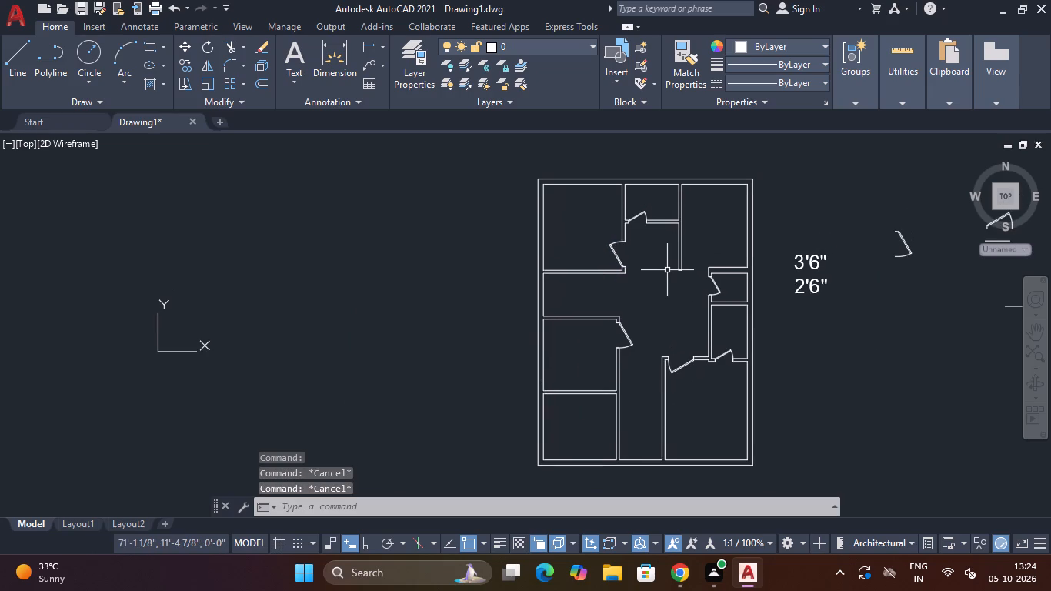
type("O")
key("space")
key("2")
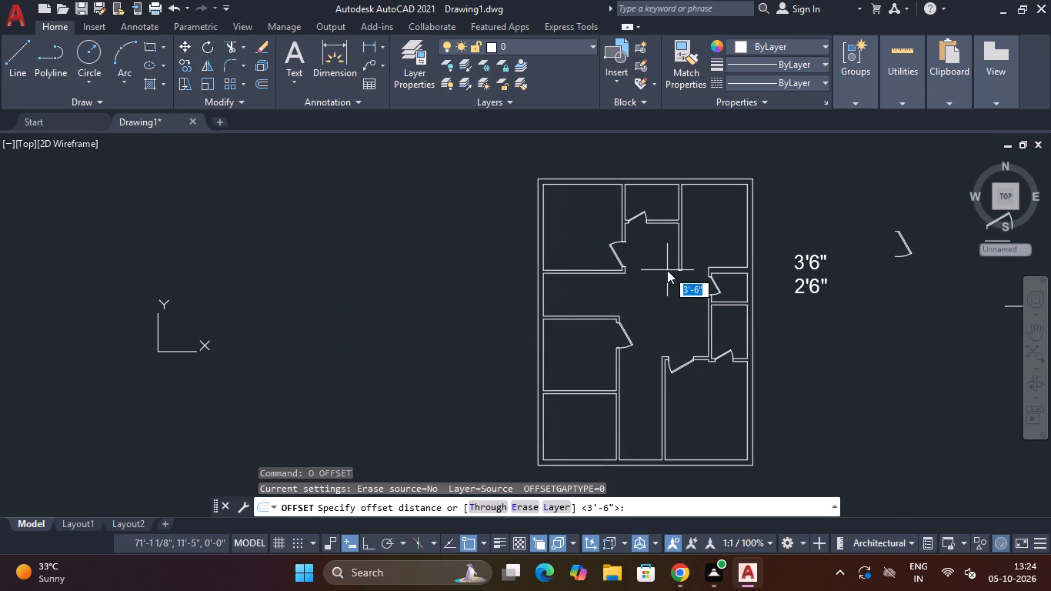
key("BackSpace")
key("3")
key("apostrophe")
key("Return")
scroll(746, 181, "up", 1)
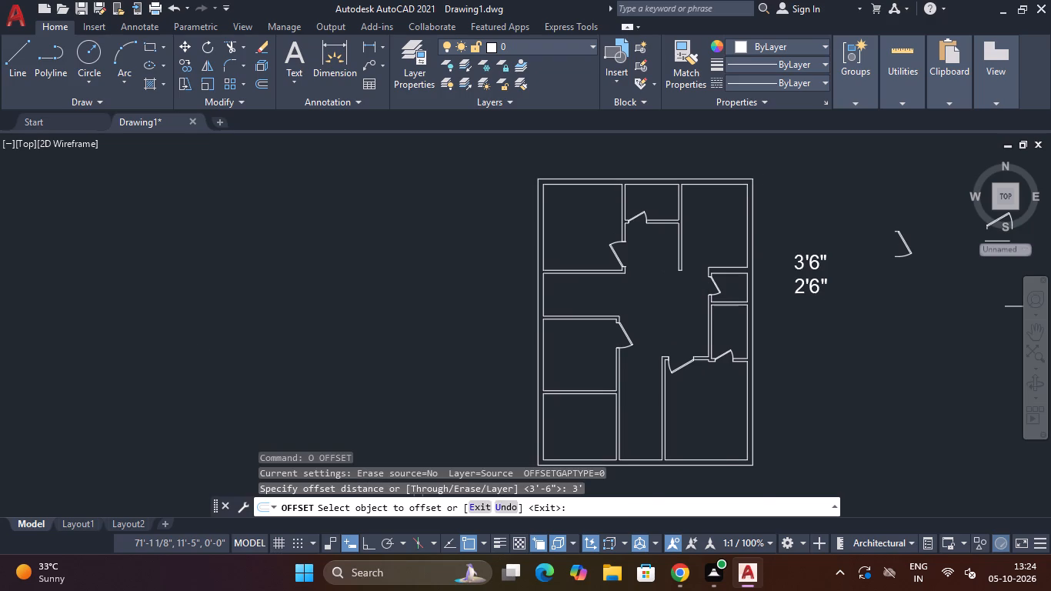
scroll(746, 181, "up", 1)
left_click(696, 187)
left_click(692, 228)
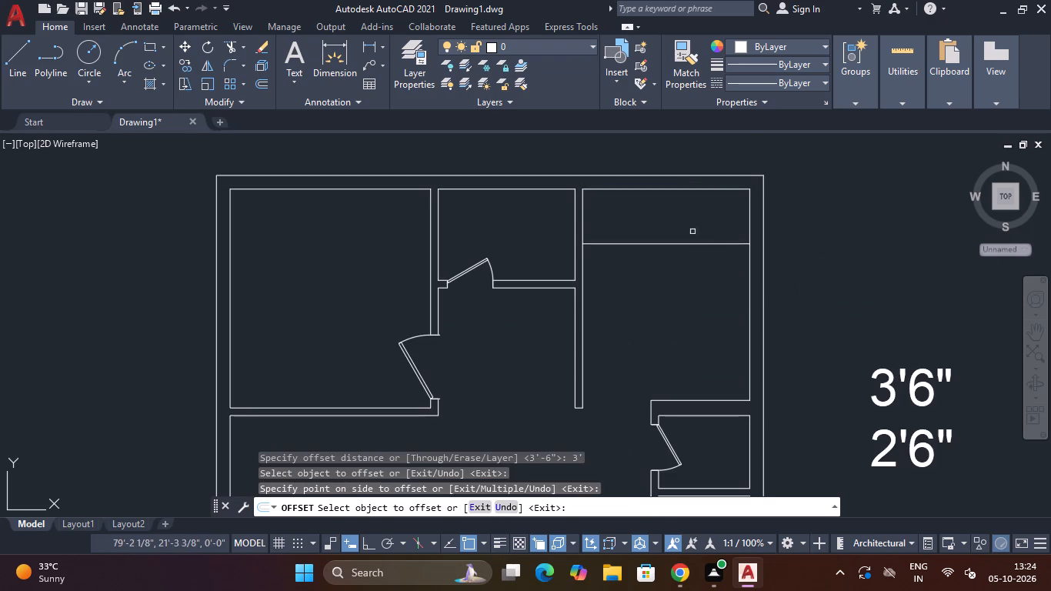
left_click(749, 305)
left_click(724, 306)
key("Escape")
key("Escape")
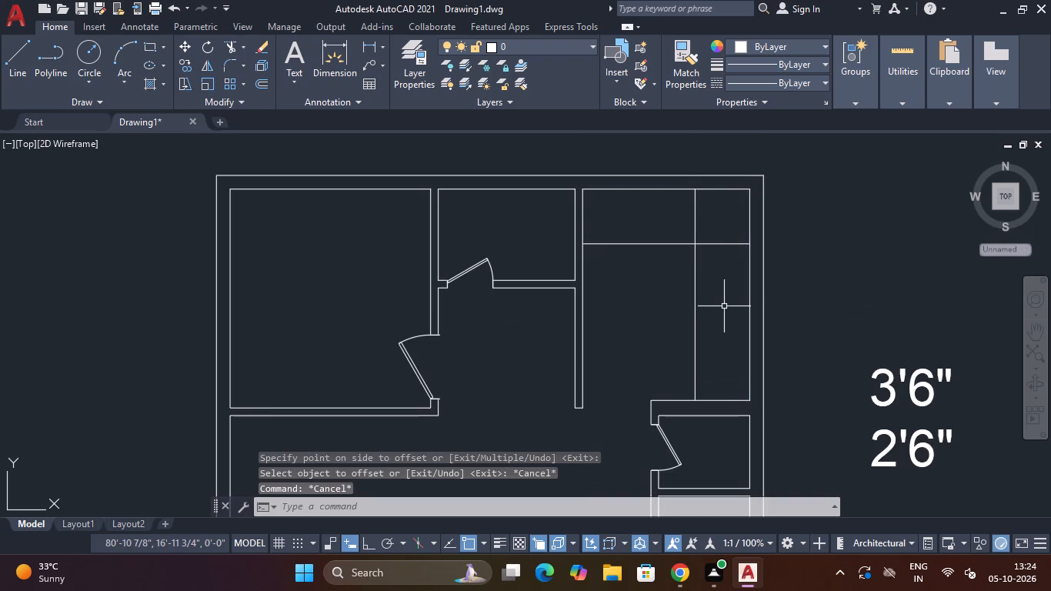
Trim the two crossing offset lines past their intersection in the northeast room, leaving an L-shaped counter edge.
type("TR")
key("space")
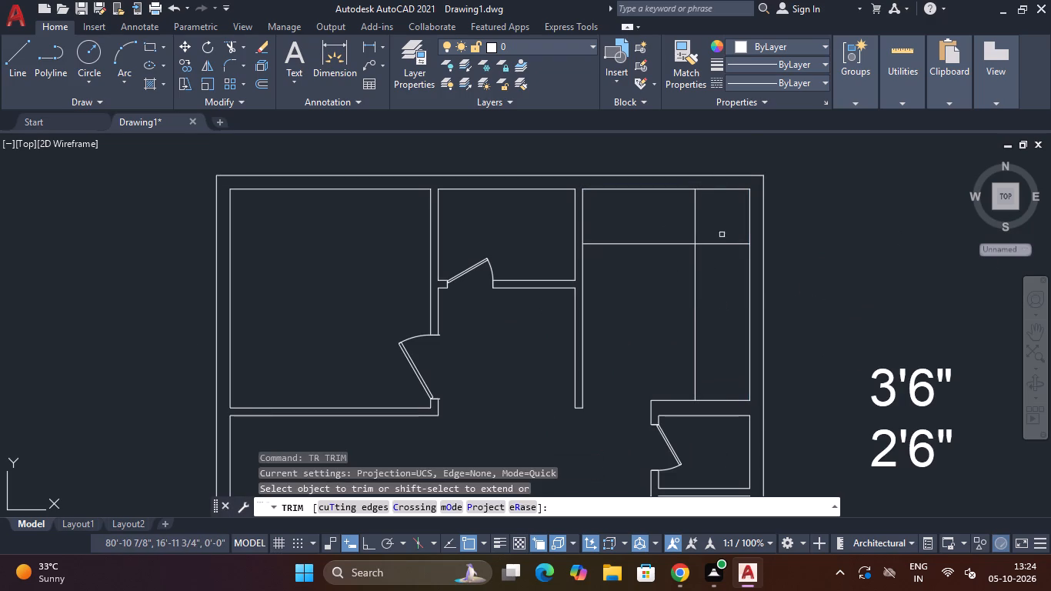
left_click_drag(672, 214, 718, 264)
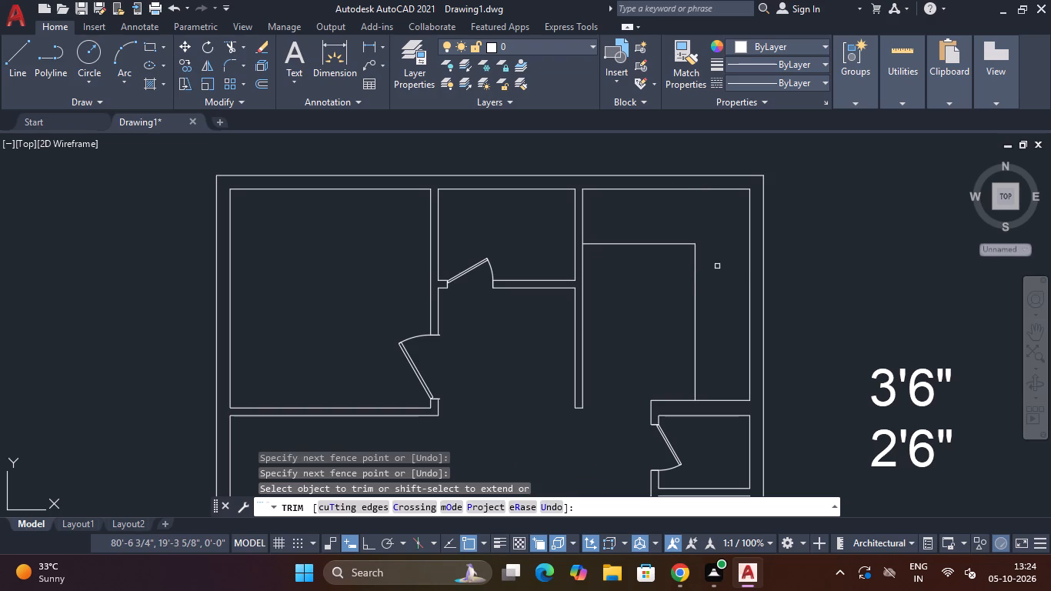
scroll(615, 336, "down", 3)
middle_click_drag(626, 329, 624, 336)
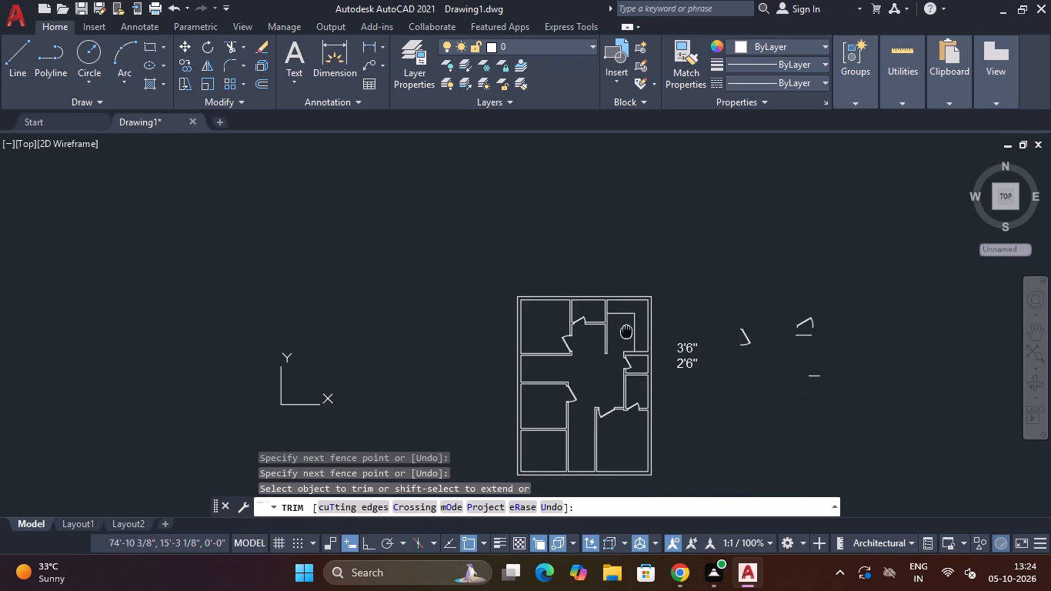
middle_click_drag(624, 336, 619, 353)
scroll(619, 354, "up", 3)
key("Escape")
key("Escape")
Offset the inner north and east wall lines of the northeast room 2' into the room.
type("O")
key("space")
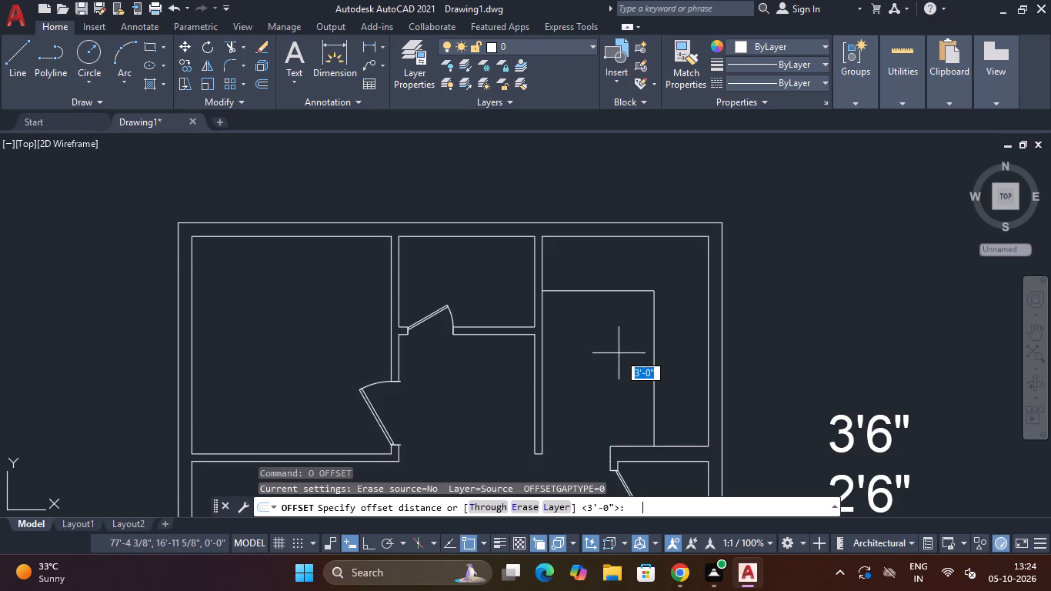
type("2'")
key("Return")
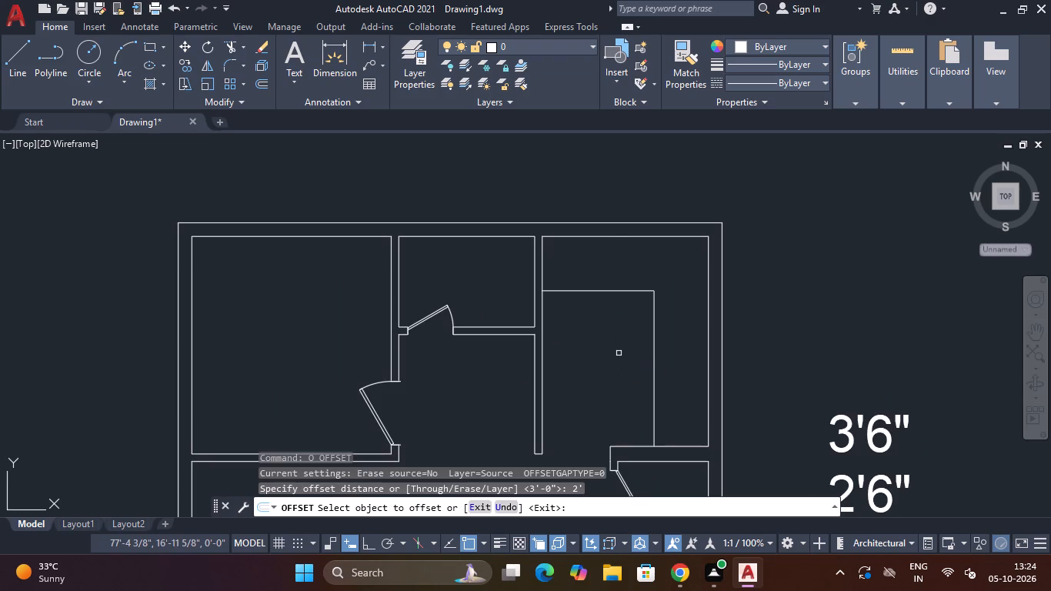
left_click(619, 236)
left_click(626, 265)
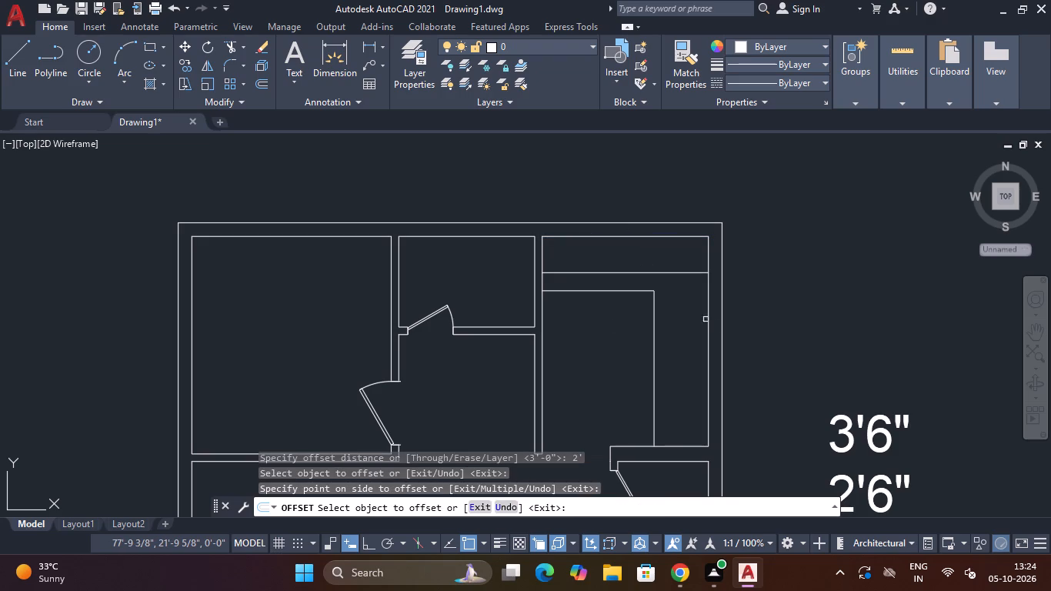
left_click(707, 336)
left_click(686, 338)
key("Escape")
key("Escape")
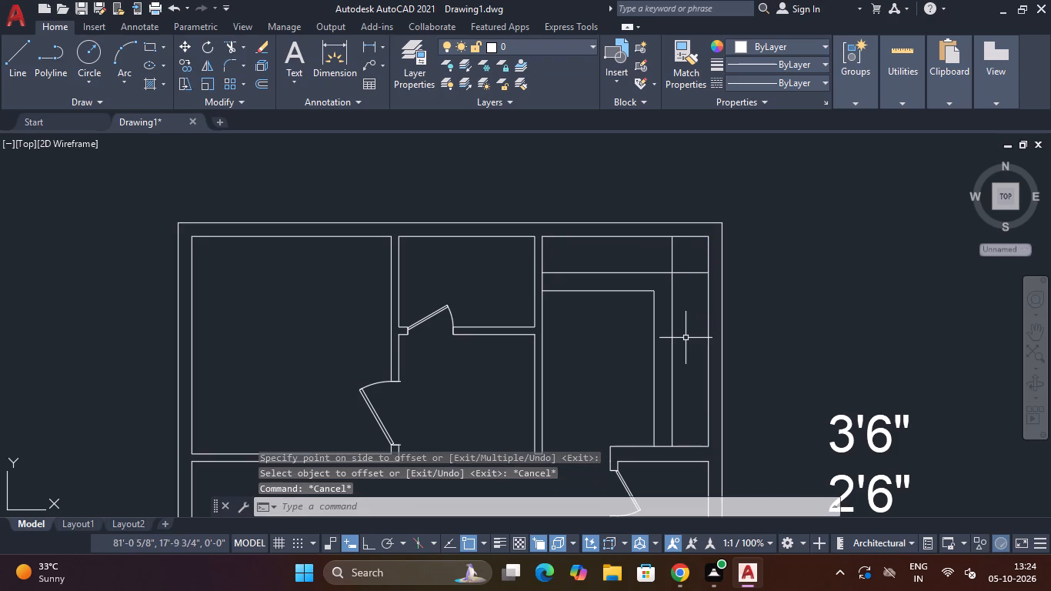
Trim the two new 2' offset lines past their intersection so they form an L-shaped counter edge.
type("TR")
key("space")
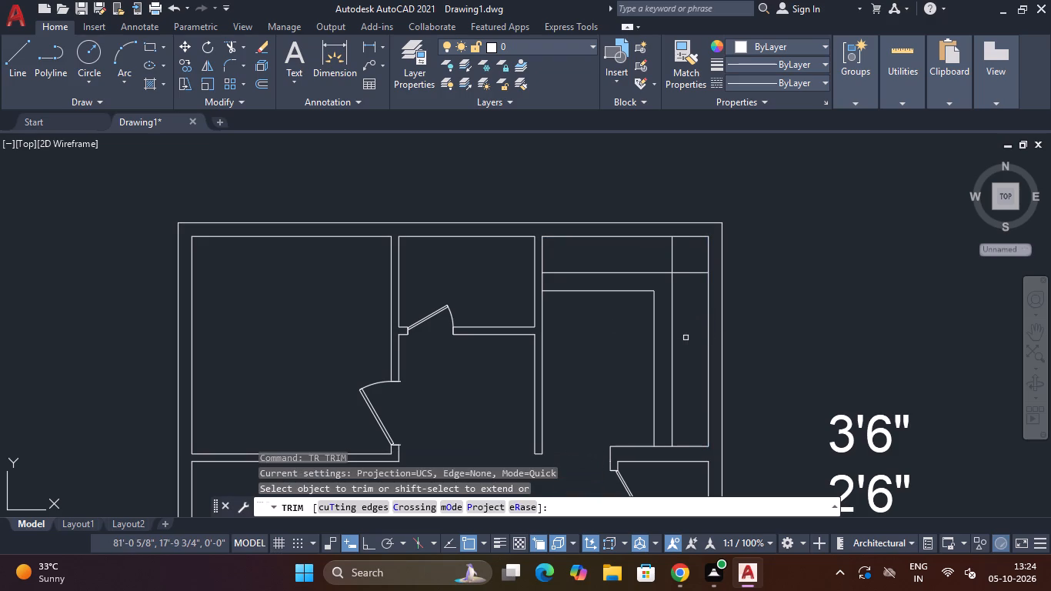
scroll(666, 264, "up", 2)
left_click(666, 264)
left_click(707, 288)
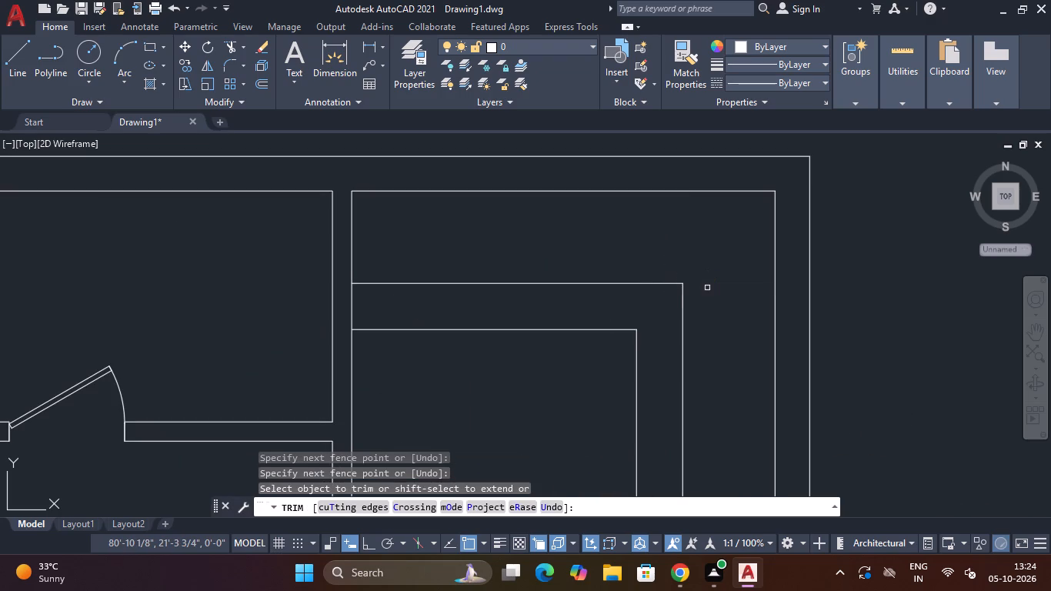
Remove the earlier 3' L-shaped counter edge from the northeast room with Trim.
left_click(592, 316)
left_click(646, 376)
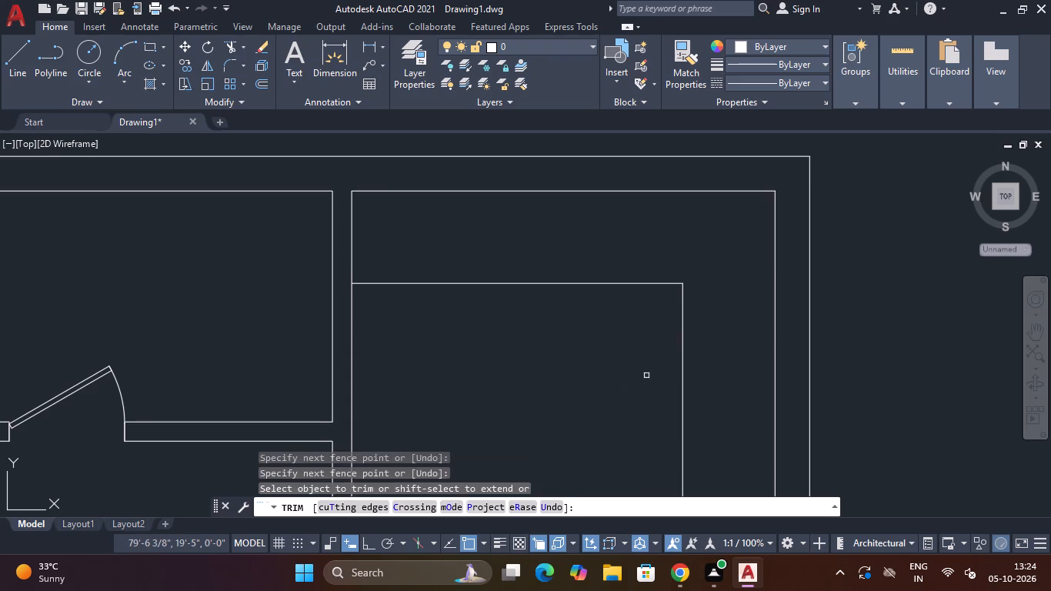
scroll(646, 373, "down", 4)
middle_click_drag(619, 378, 639, 322)
key("Escape")
key("Escape")
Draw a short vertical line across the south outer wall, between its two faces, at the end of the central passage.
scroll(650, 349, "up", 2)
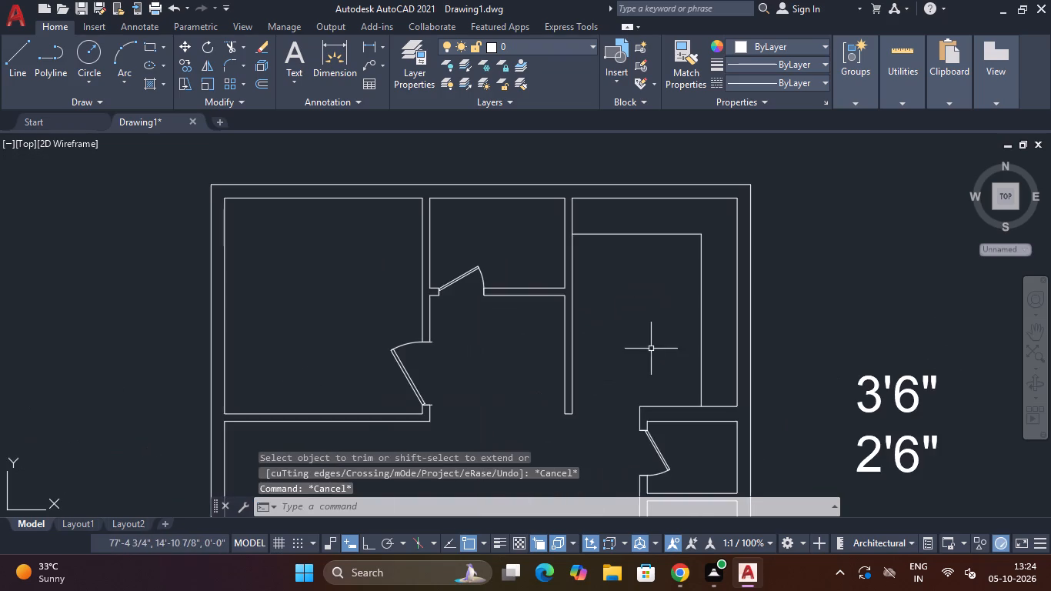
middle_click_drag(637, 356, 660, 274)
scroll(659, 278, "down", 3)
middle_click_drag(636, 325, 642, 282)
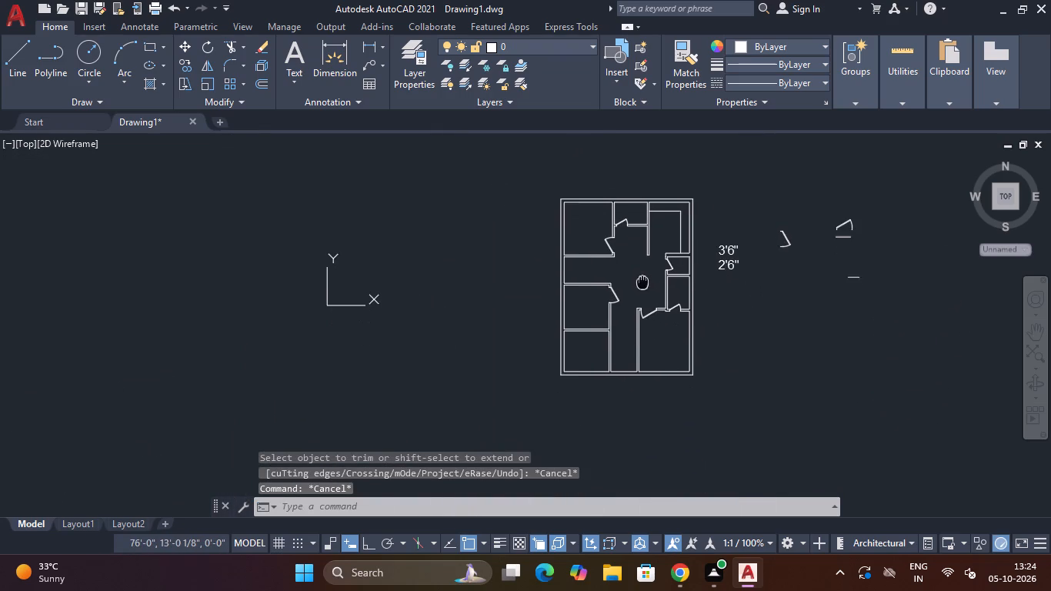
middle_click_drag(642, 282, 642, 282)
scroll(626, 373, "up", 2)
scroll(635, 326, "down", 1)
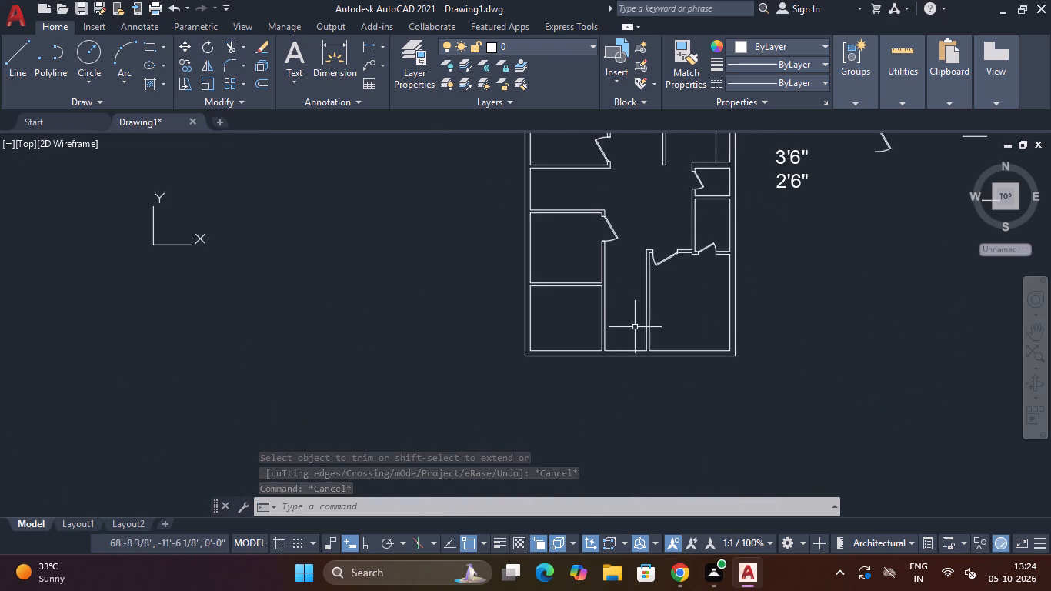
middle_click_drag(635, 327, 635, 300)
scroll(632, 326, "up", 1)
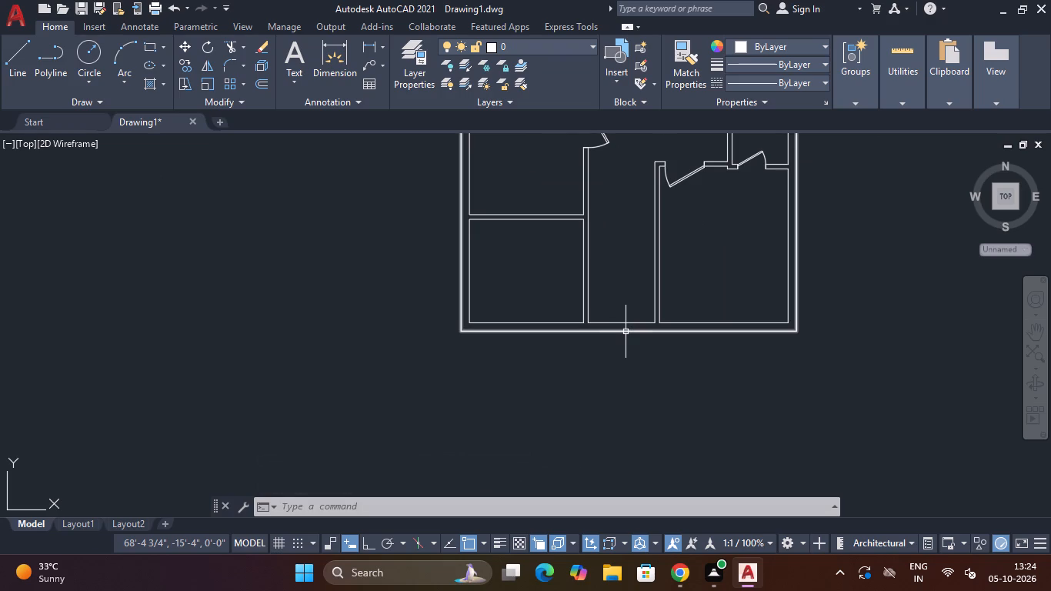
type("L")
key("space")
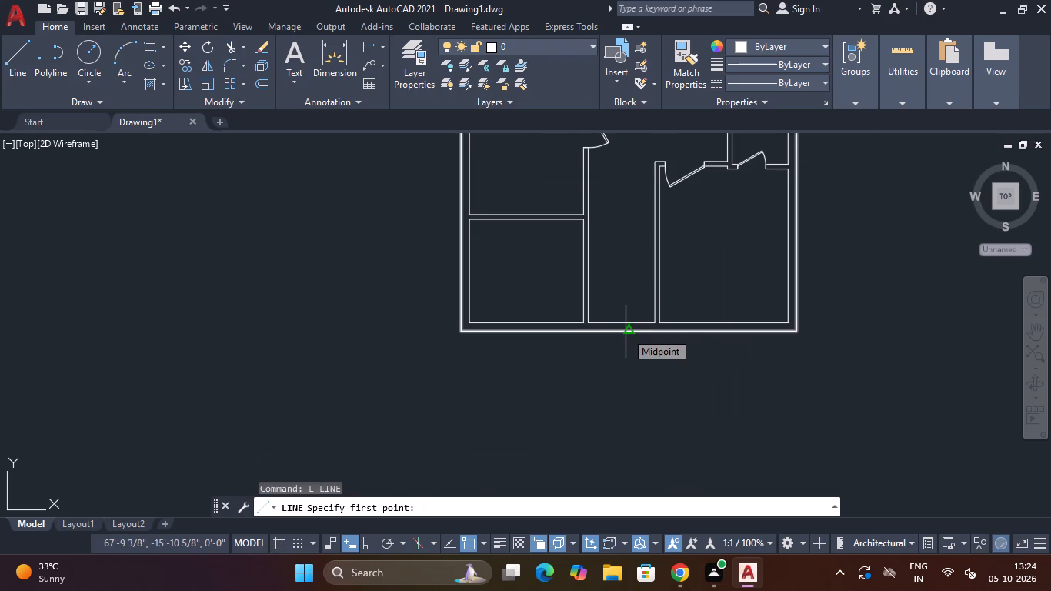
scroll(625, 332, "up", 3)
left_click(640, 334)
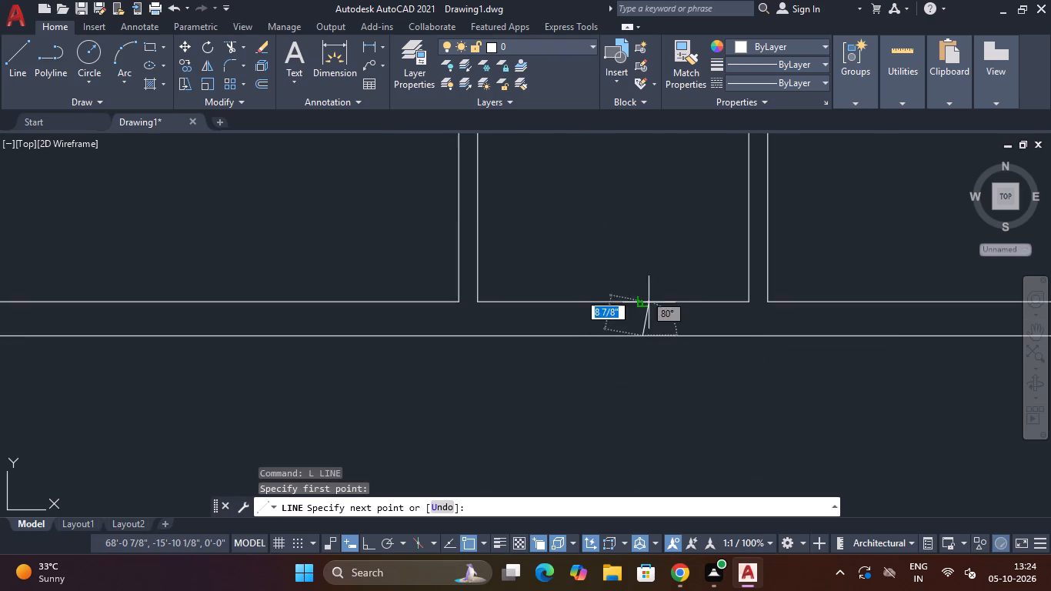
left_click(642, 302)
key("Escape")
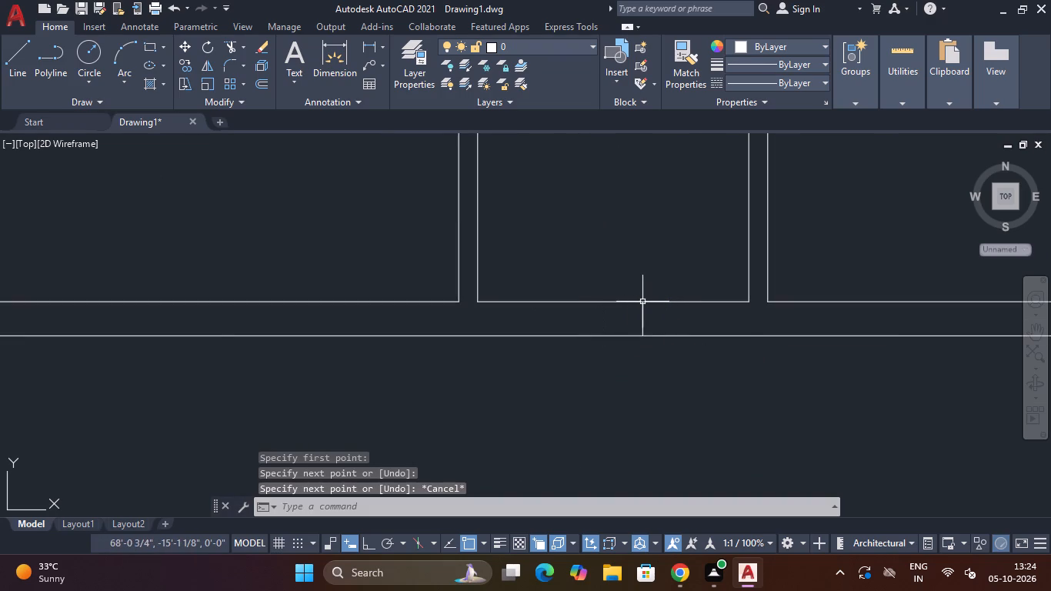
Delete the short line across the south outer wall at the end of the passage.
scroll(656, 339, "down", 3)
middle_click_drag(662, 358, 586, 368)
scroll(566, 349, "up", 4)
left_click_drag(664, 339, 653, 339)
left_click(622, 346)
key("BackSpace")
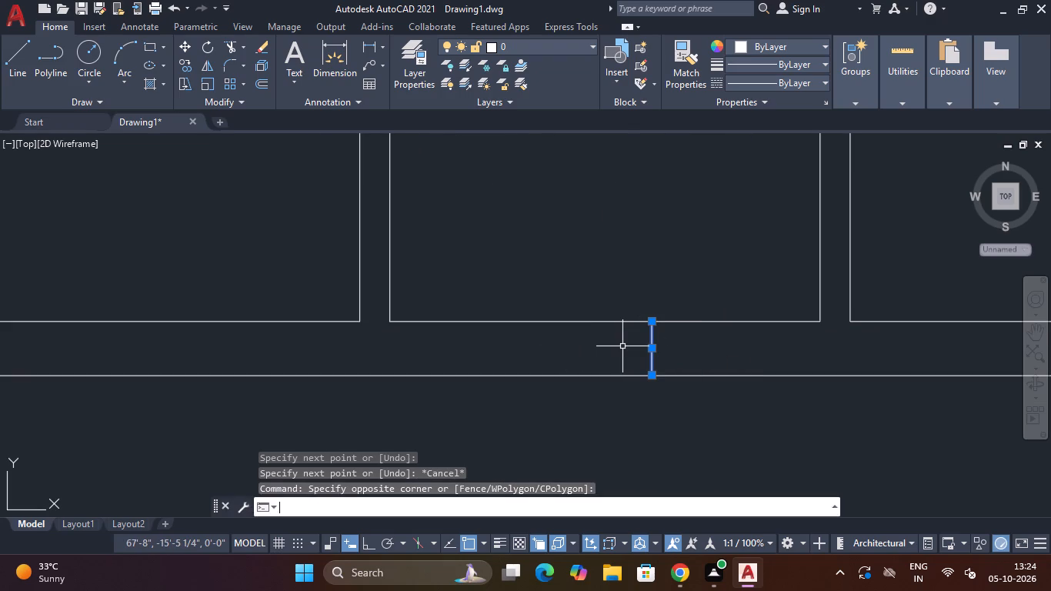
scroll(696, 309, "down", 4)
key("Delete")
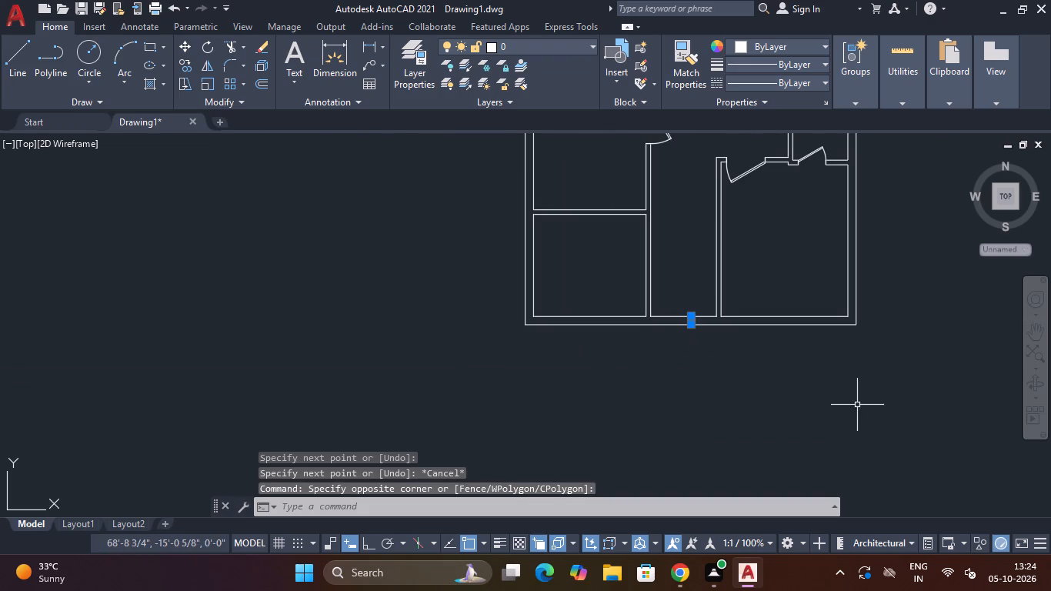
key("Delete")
Select the easternmost spare door block outside the plan, above the loose horizontal line.
scroll(850, 361, "down", 3)
middle_click_drag(852, 380, 754, 435)
scroll(852, 283, "up", 5)
middle_click_drag(850, 337, 826, 172)
left_click(865, 282)
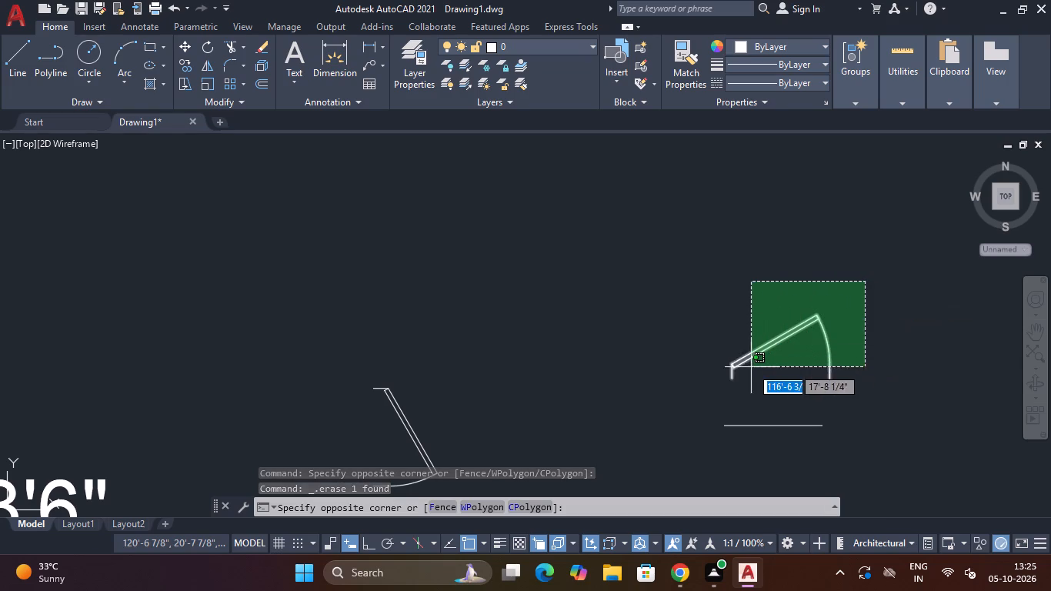
left_click(706, 394)
scroll(706, 394, "down", 1)
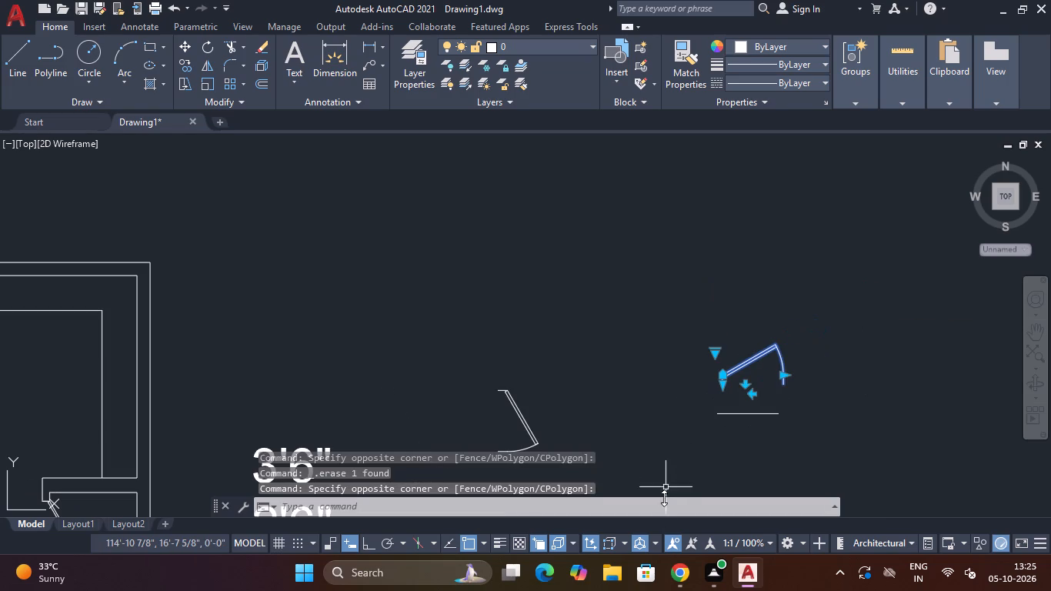
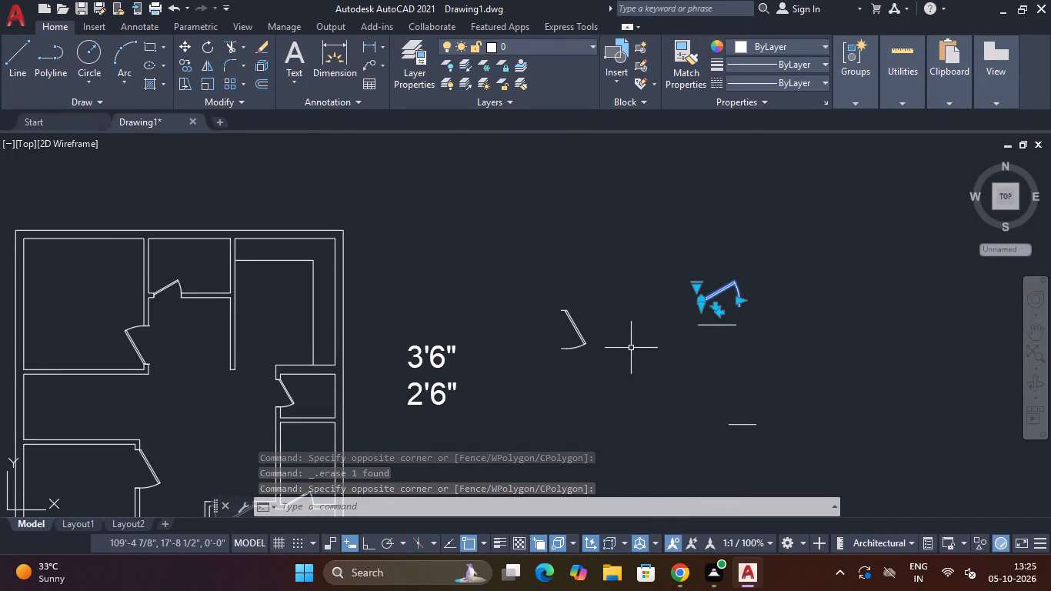
Move the selected spare door block, based at the lower end of its hinge-side jamb, towards the plan's south outer wall.
scroll(666, 312, "up", 2)
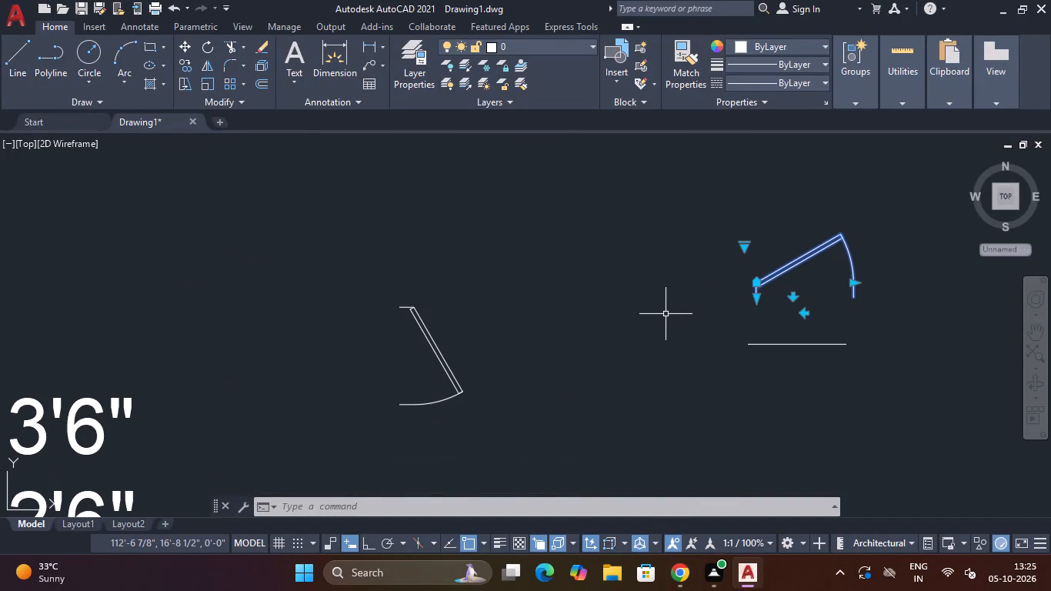
scroll(727, 272, "up", 1)
middle_click_drag(727, 272, 622, 289)
type("M")
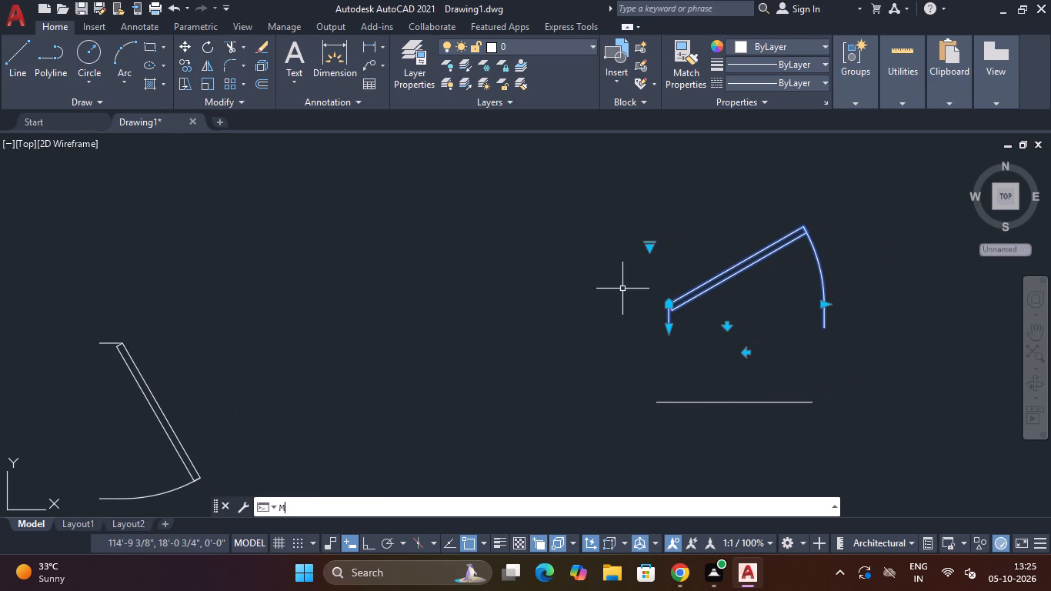
key("space")
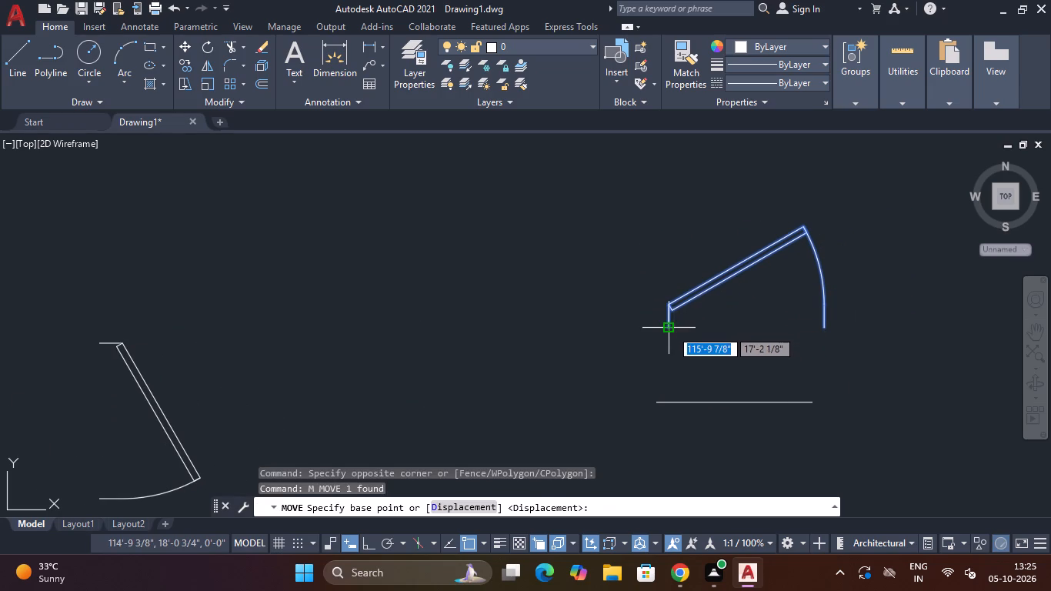
left_click(671, 329)
scroll(639, 333, "down", 4)
middle_click_drag(583, 372, 607, 337)
middle_click_drag(656, 279, 716, 155)
scroll(693, 239, "down", 2)
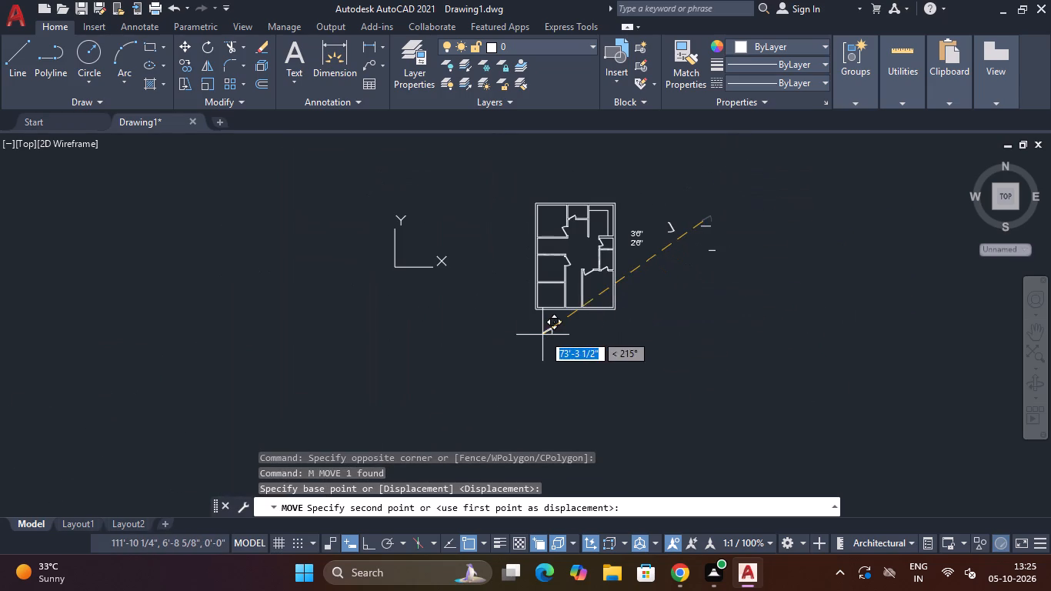
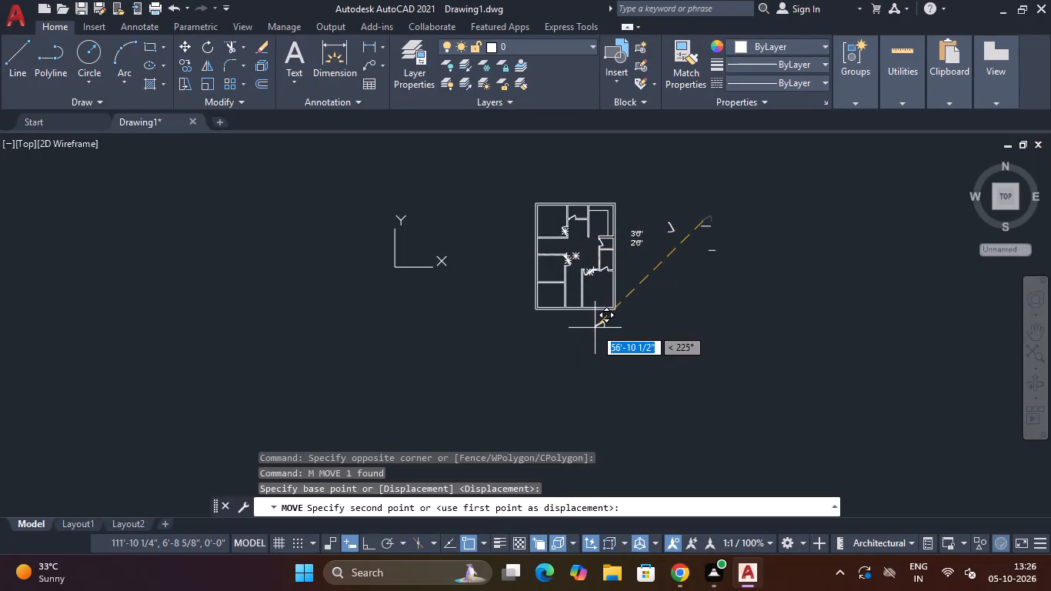
Place the moved door block's hinge-side jamb on the south wall's outer line, within the narrow middle bay between the two partitions.
scroll(576, 296, "up", 5)
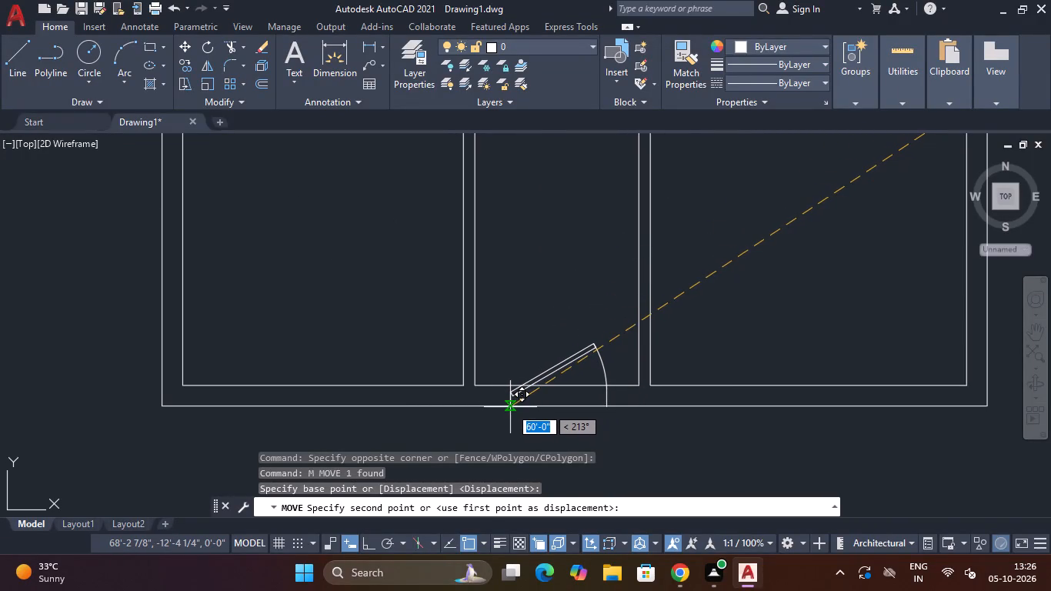
left_click(510, 407)
Switch to Chrome.
left_click(677, 566)
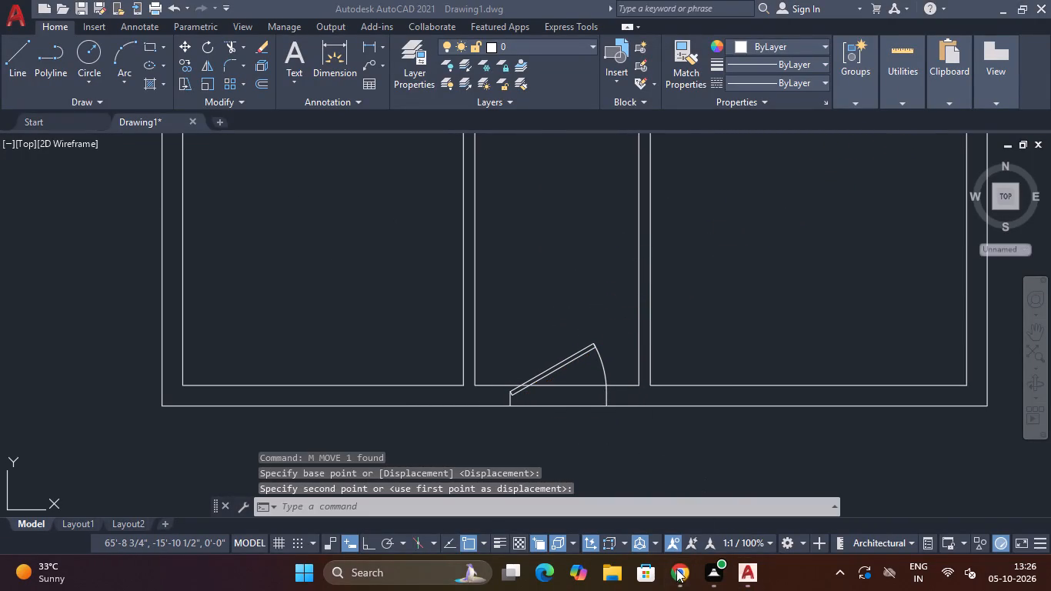
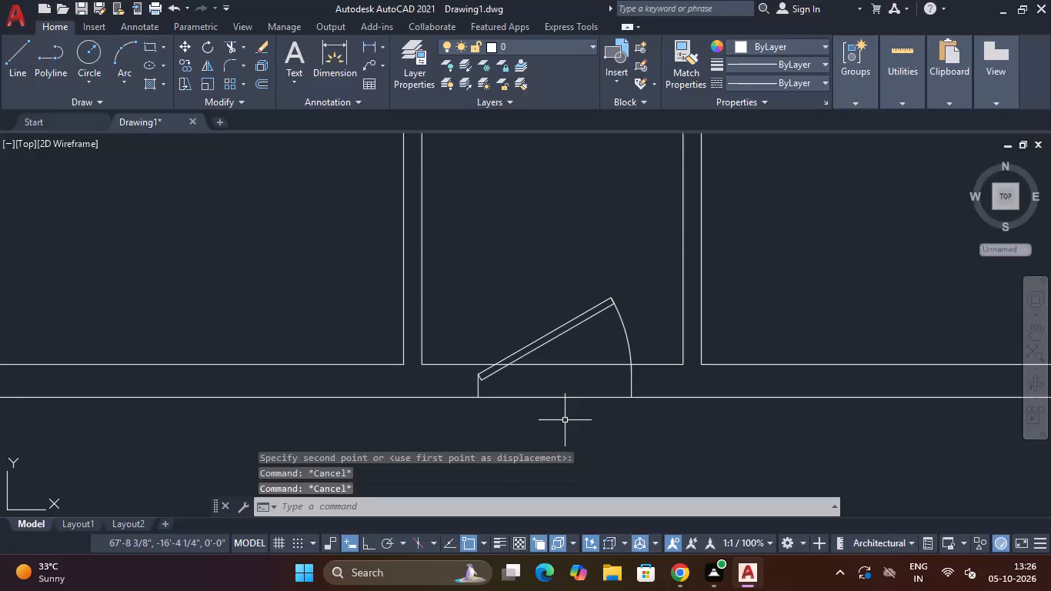
Trim the inner and outer lines of the south wall across the new door's opening.
type("TR")
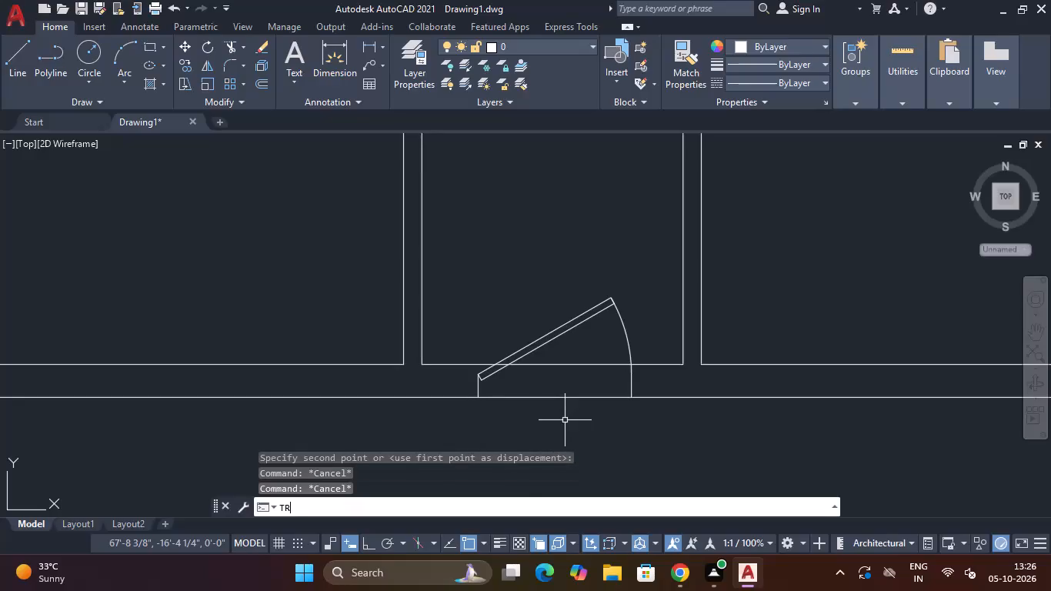
key("space")
scroll(555, 415, "up", 2)
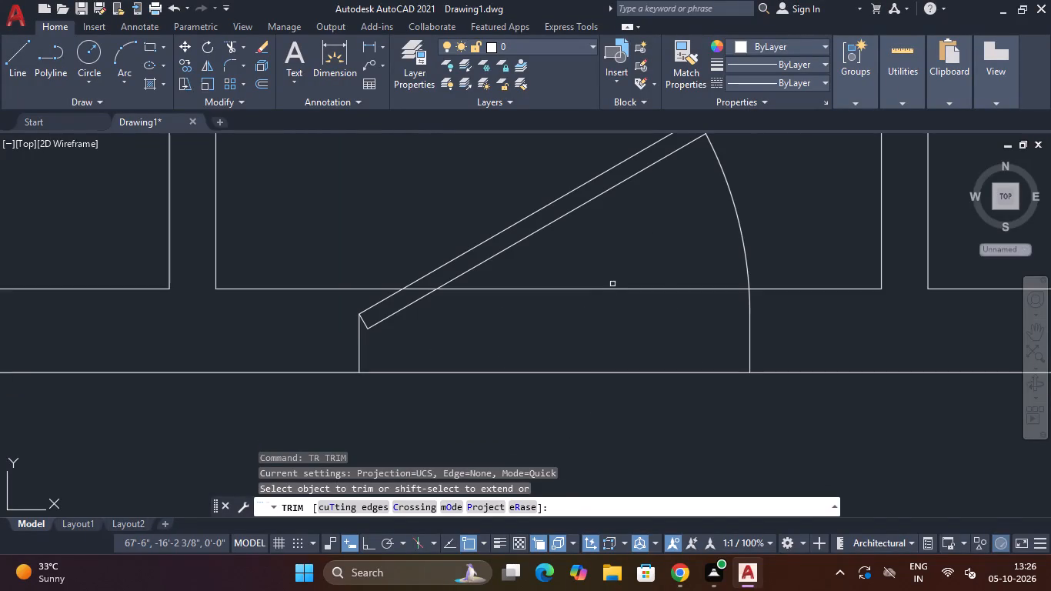
left_click_drag(618, 258, 610, 322)
left_click_drag(605, 348, 599, 407)
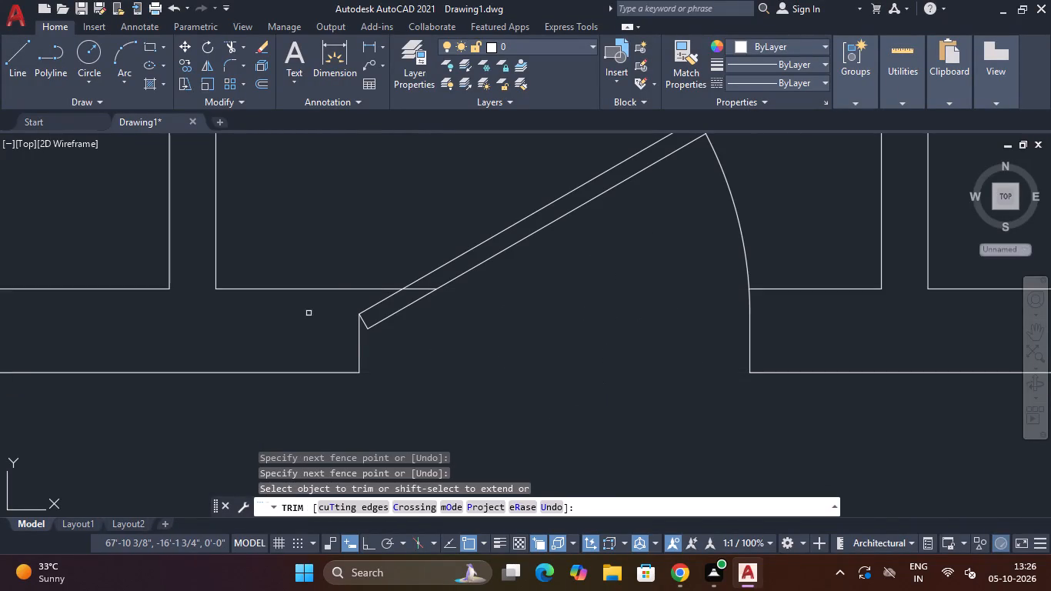
scroll(413, 278, "up", 3)
left_click_drag(440, 303, 422, 327)
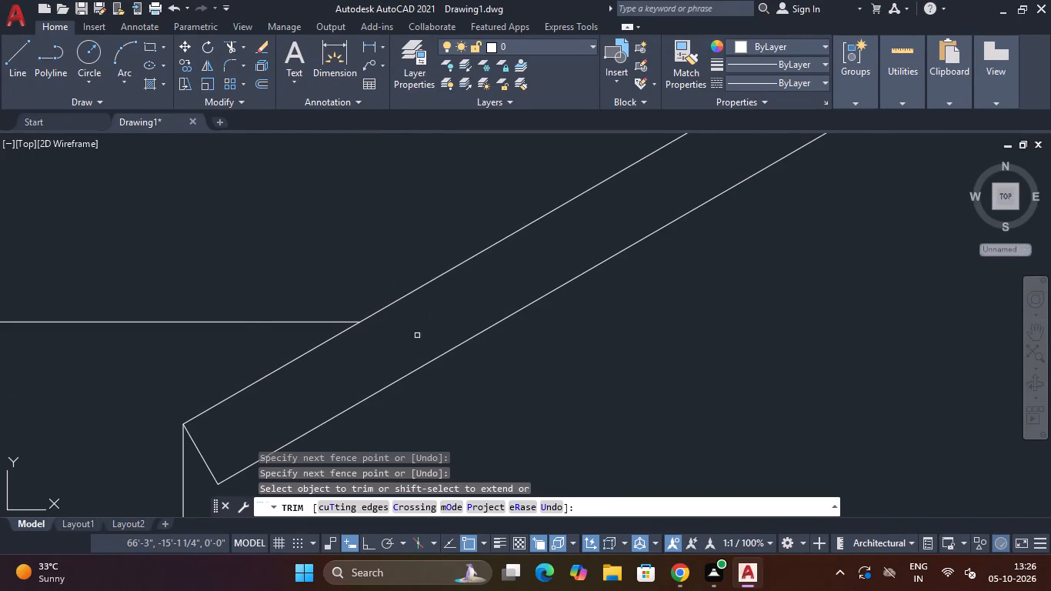
scroll(465, 321, "down", 3)
scroll(539, 350, "down", 4)
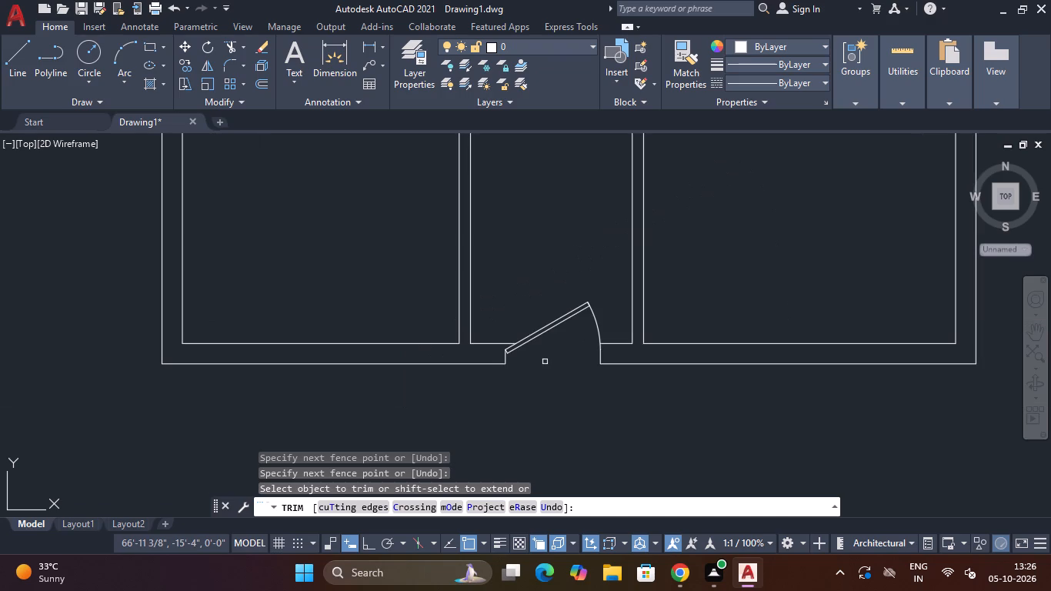
middle_click_drag(545, 362, 532, 399)
scroll(566, 288, "down", 2)
scroll(537, 333, "up", 2)
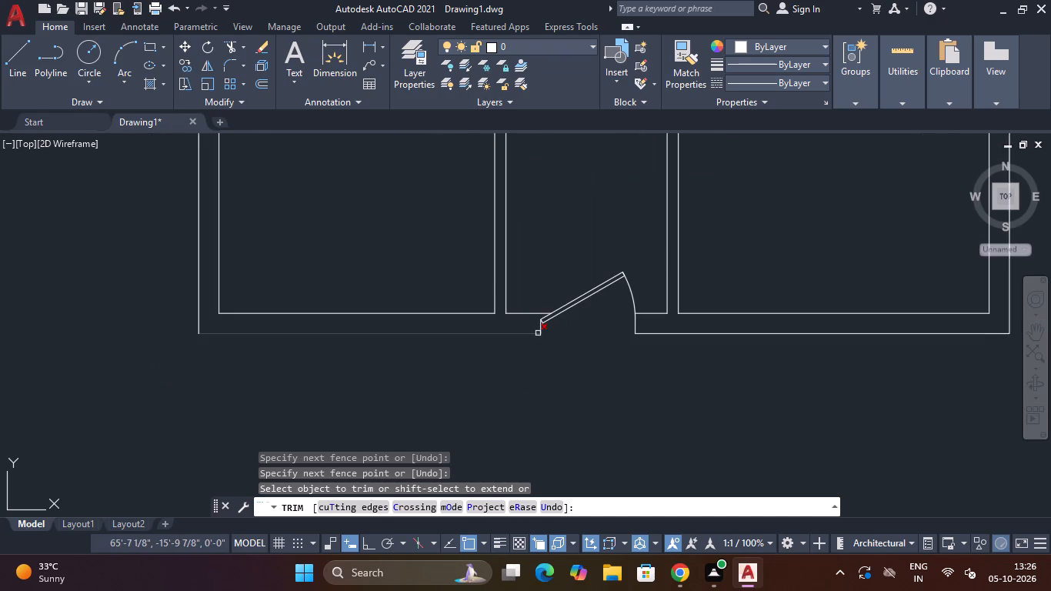
middle_click_drag(566, 332, 576, 319)
key("Escape")
Draw a 9" line across the south wall's thickness at the door's hinge-side jamb, from the outer line to the inner line.
scroll(543, 313, "up", 1)
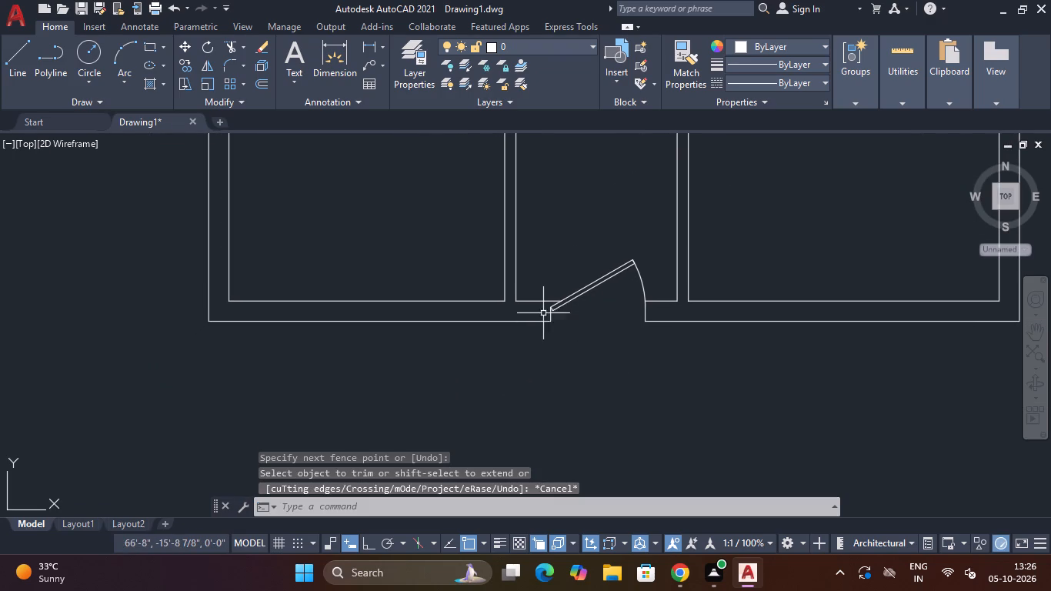
scroll(543, 313, "up", 2)
type("L")
key("space")
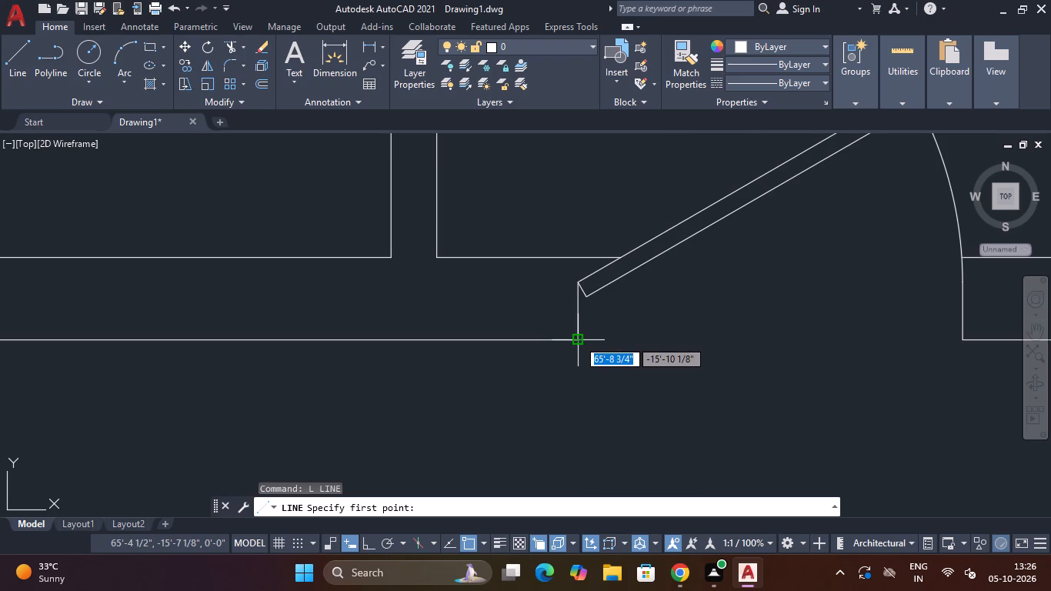
left_click(578, 339)
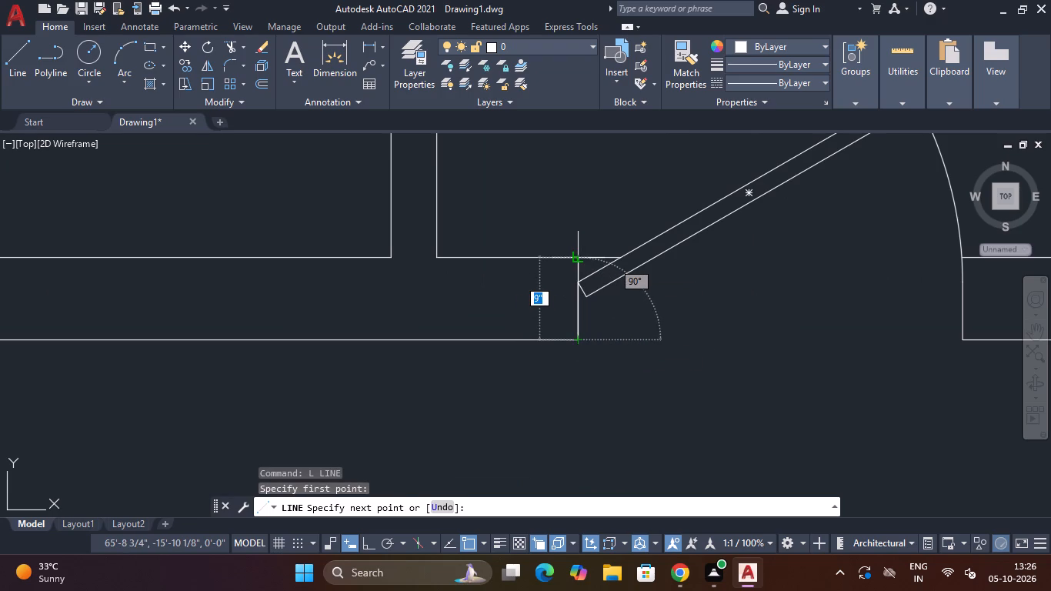
left_click(578, 259)
key("Escape")
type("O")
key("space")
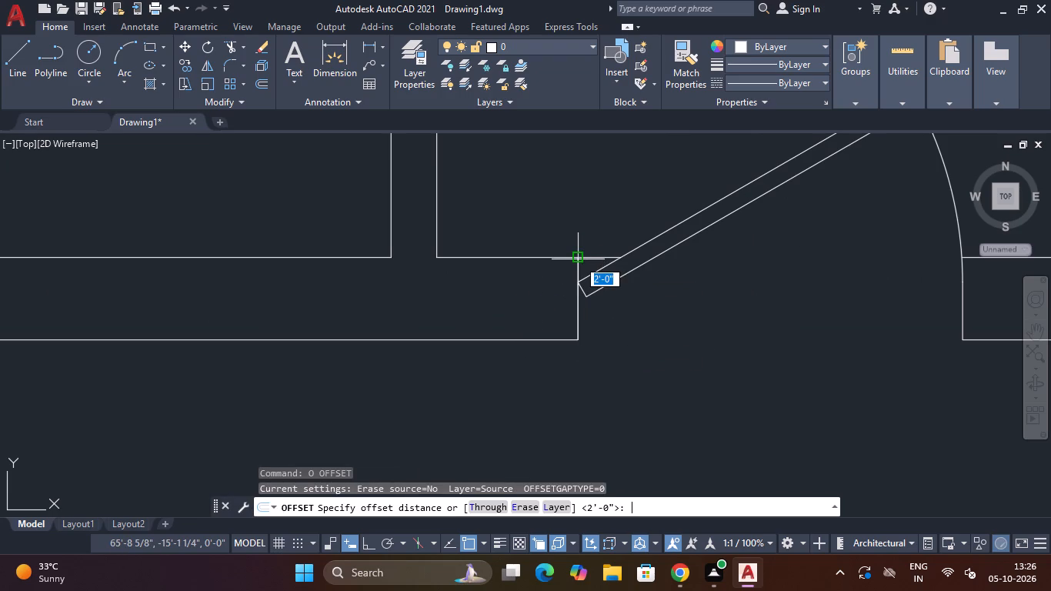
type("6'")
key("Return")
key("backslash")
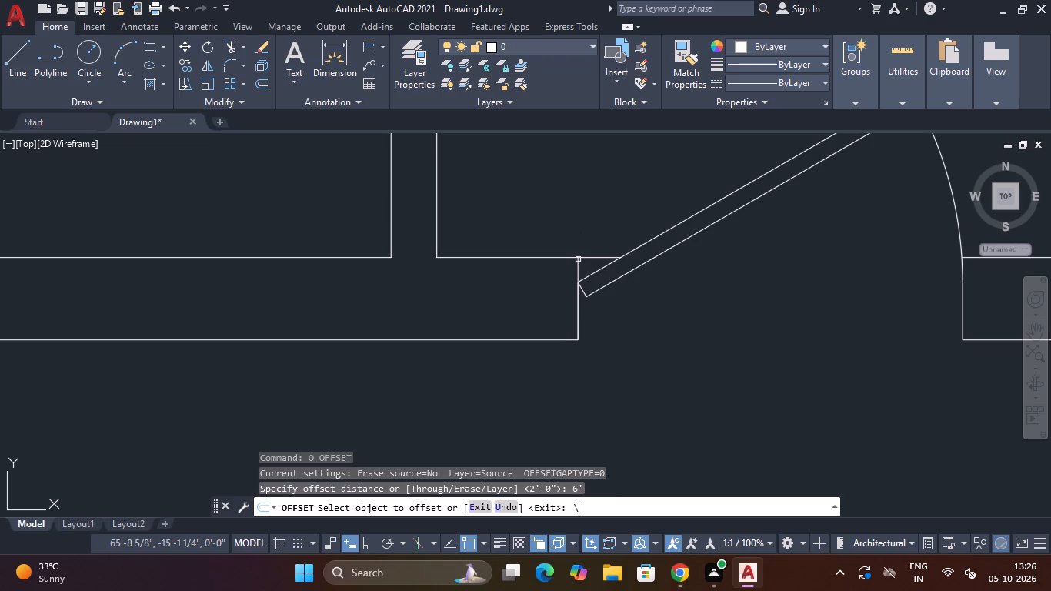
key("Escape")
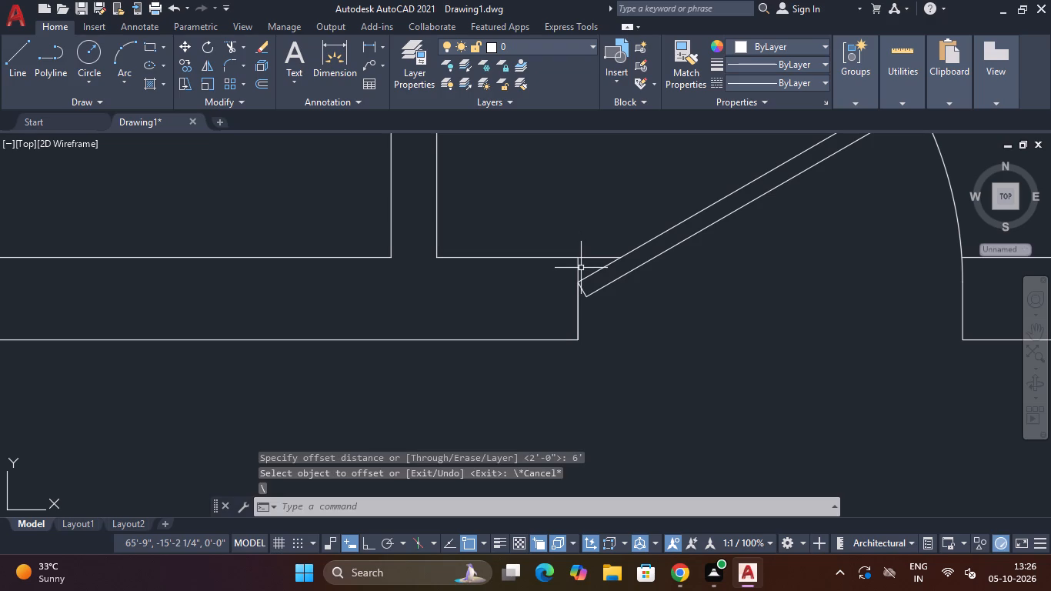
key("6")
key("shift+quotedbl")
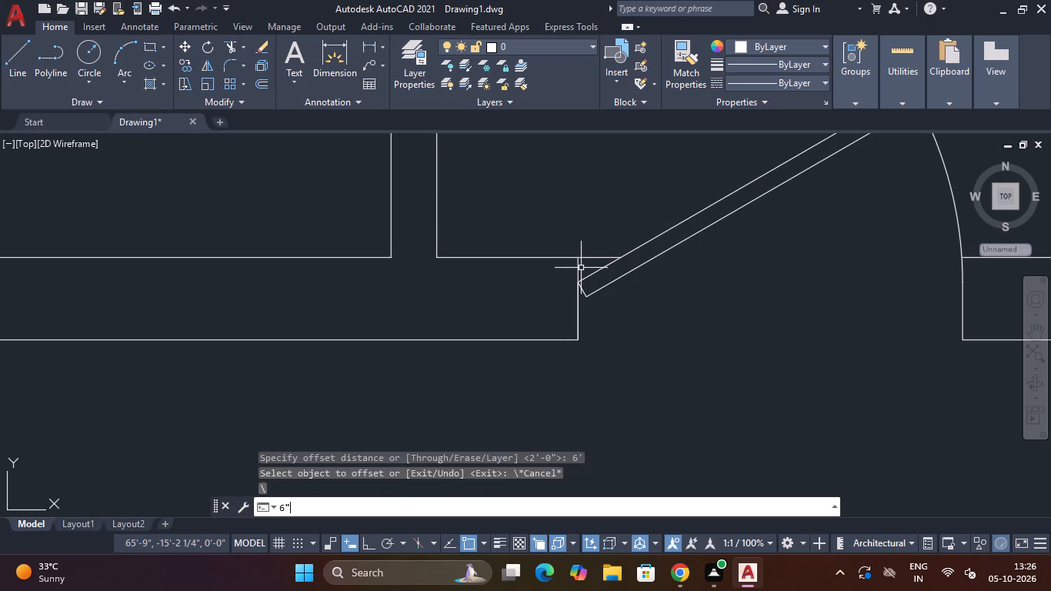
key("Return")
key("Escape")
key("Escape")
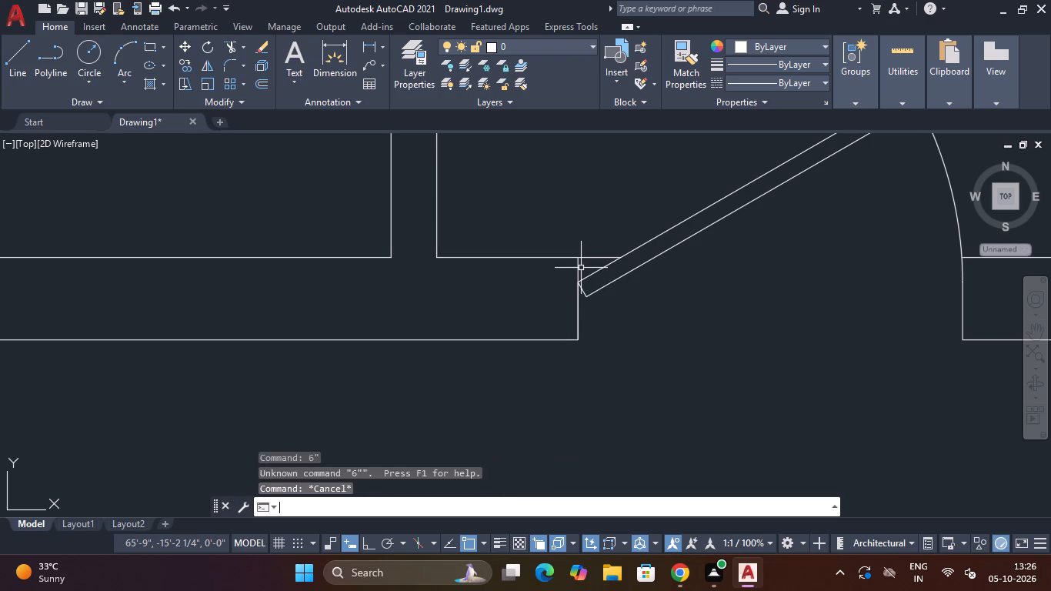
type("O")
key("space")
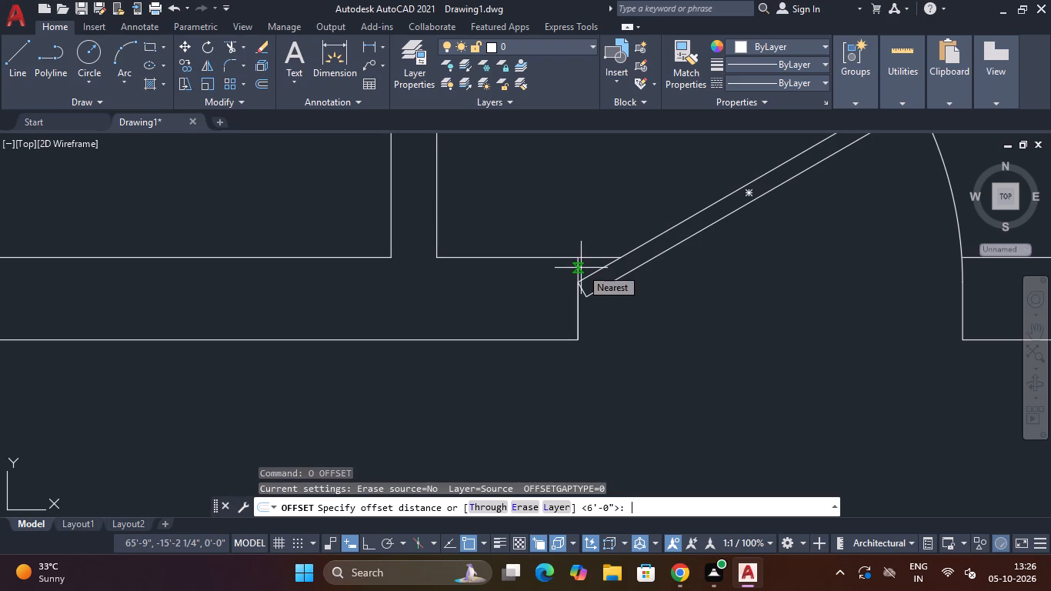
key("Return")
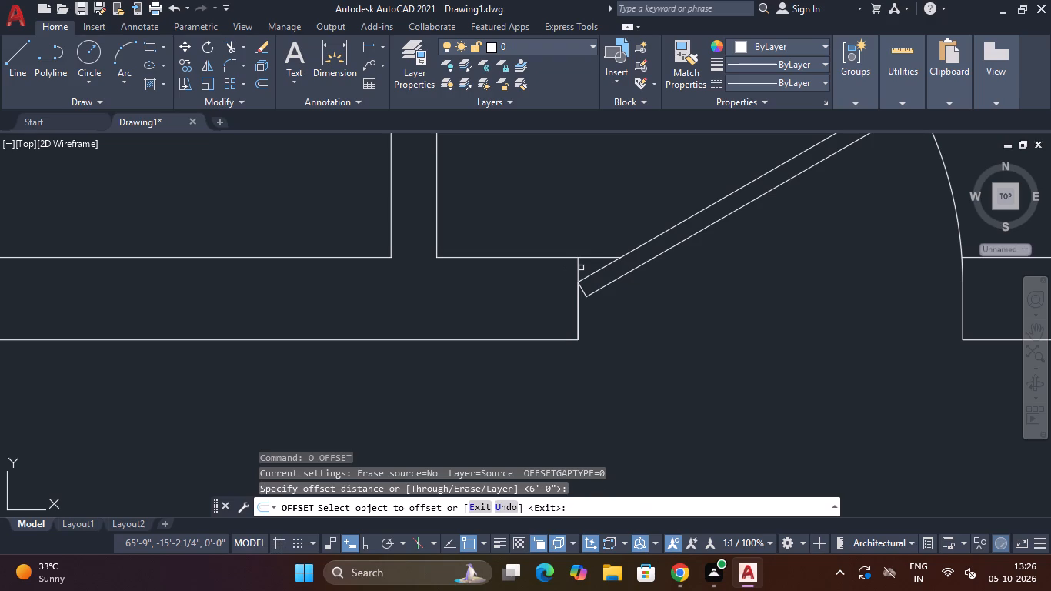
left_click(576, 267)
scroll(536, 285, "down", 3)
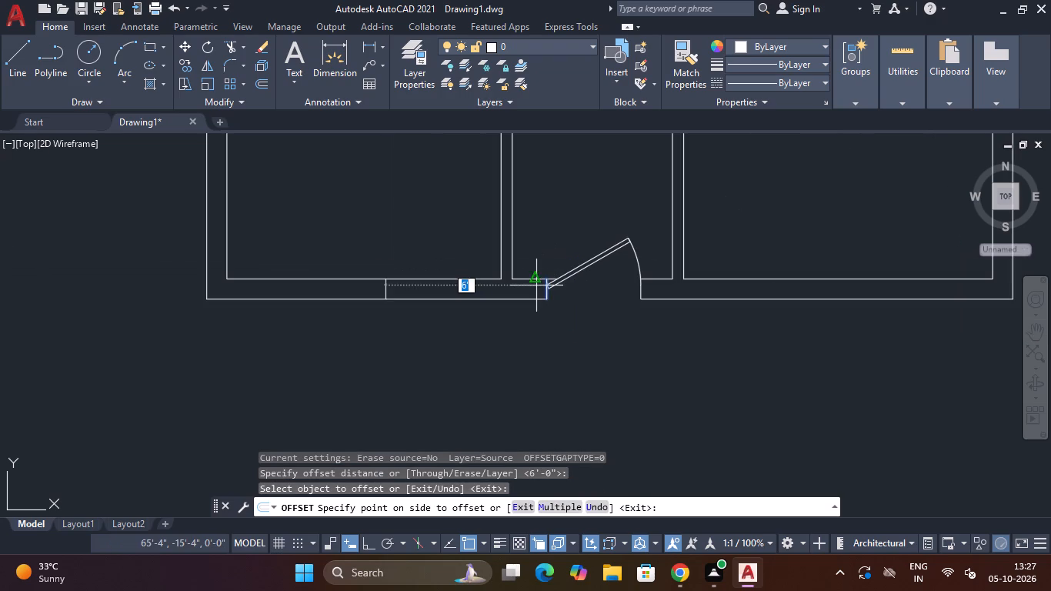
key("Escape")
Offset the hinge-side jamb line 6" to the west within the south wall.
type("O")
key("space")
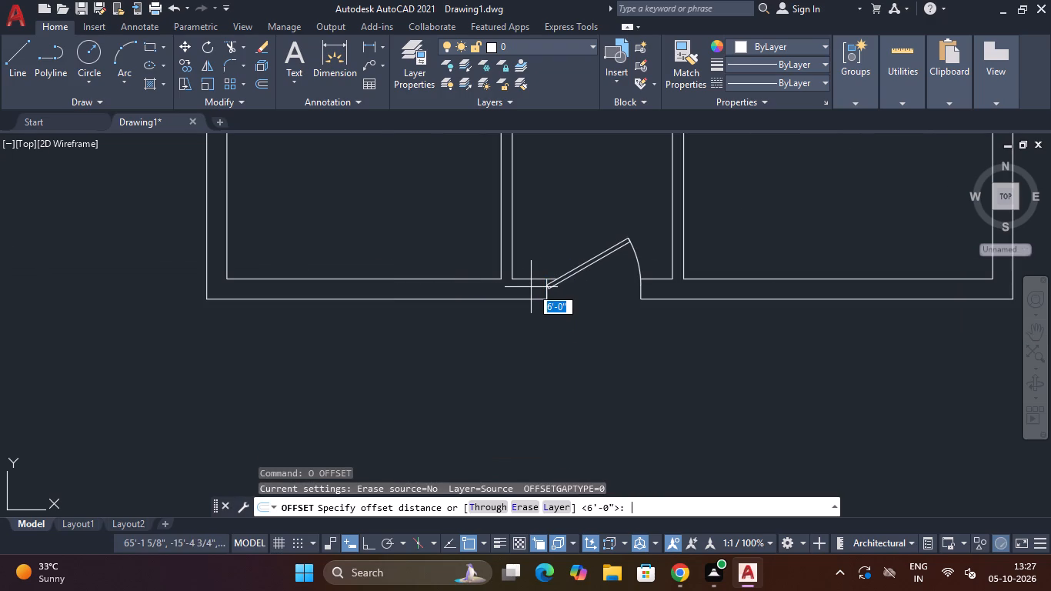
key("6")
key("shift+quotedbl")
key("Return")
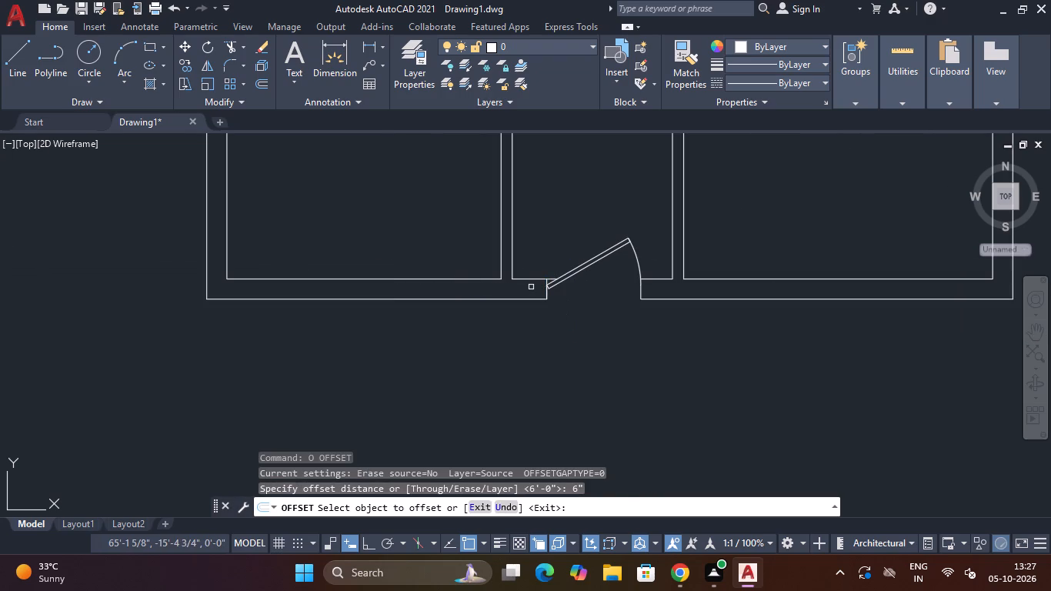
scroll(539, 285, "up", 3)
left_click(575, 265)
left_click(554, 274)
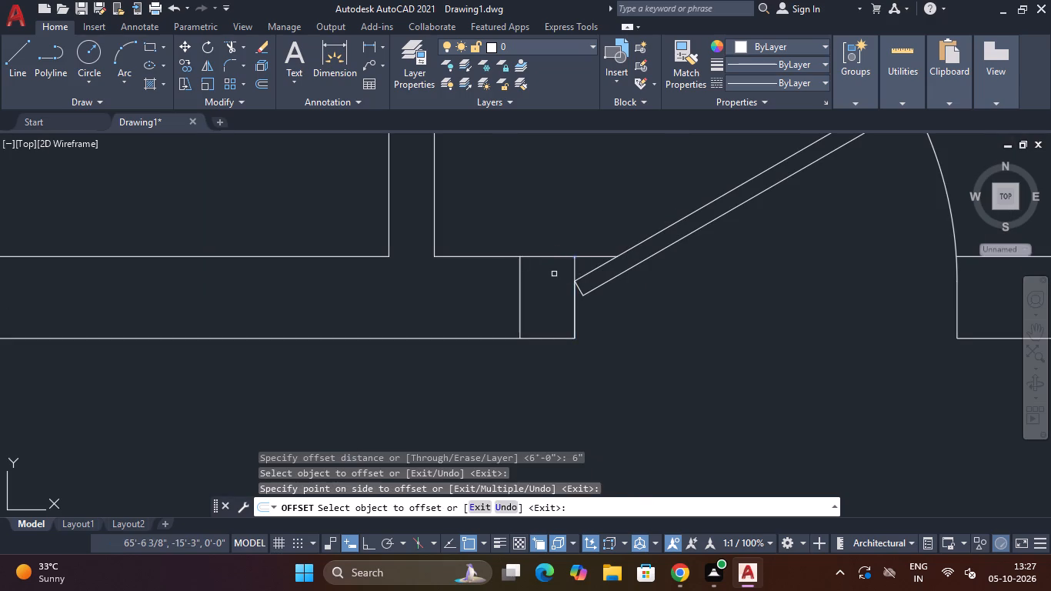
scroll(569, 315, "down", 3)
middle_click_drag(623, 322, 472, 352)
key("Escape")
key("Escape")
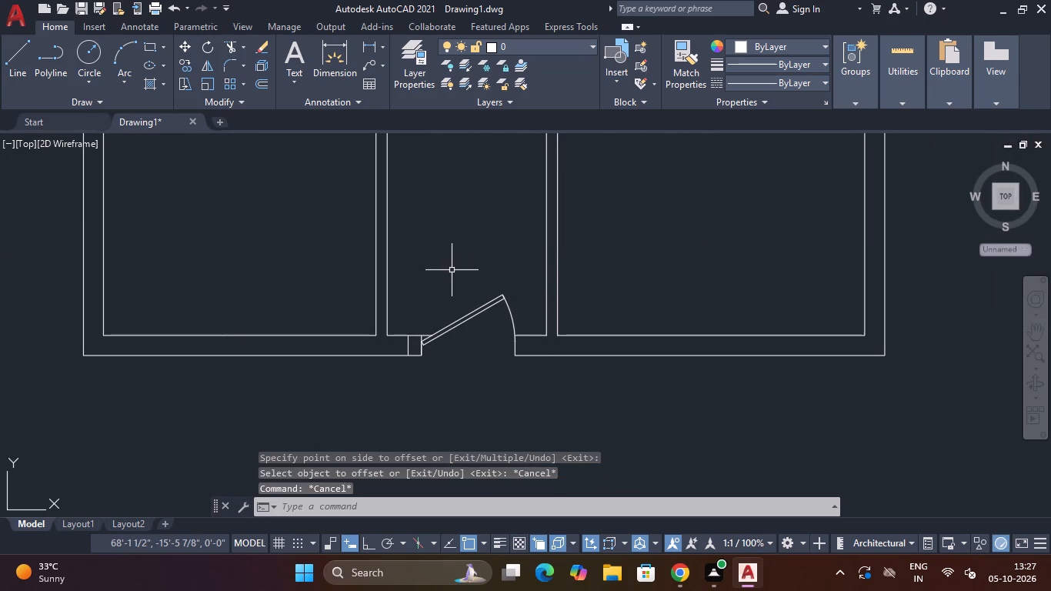
Trim away the 6" offset line and the stub of the inner wall line between the hinge-side jamb and the door leaf.
scroll(415, 344, "up", 2)
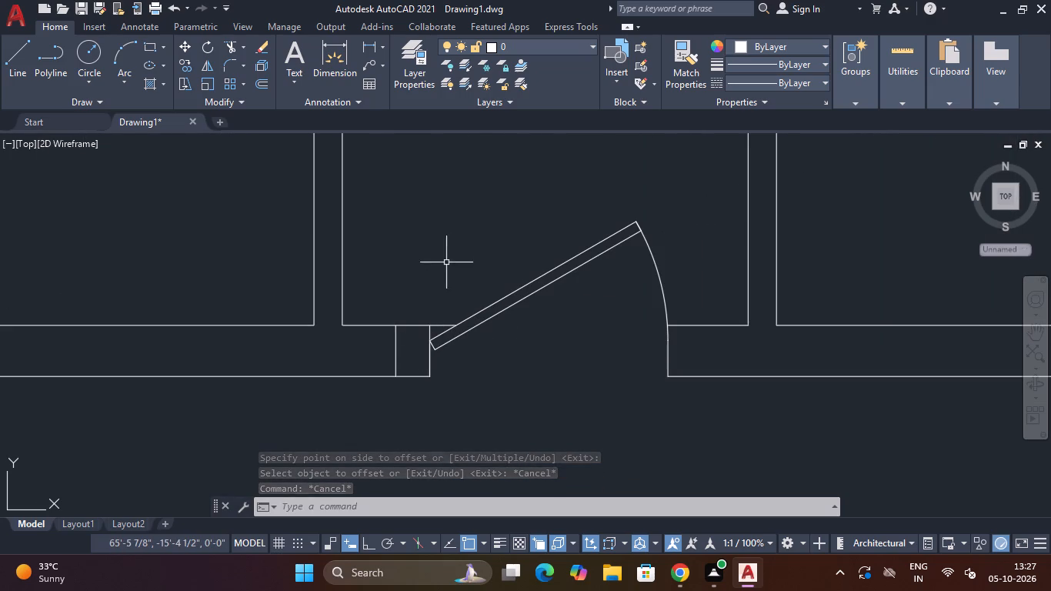
key("Escape")
key("Escape")
type("TR")
key("space")
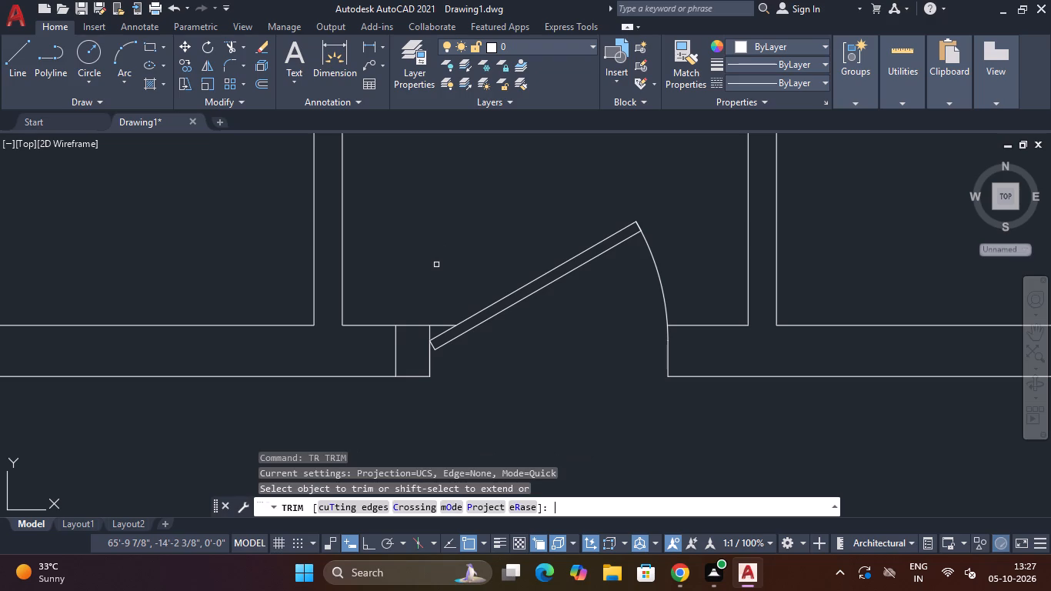
left_click_drag(409, 351, 388, 355)
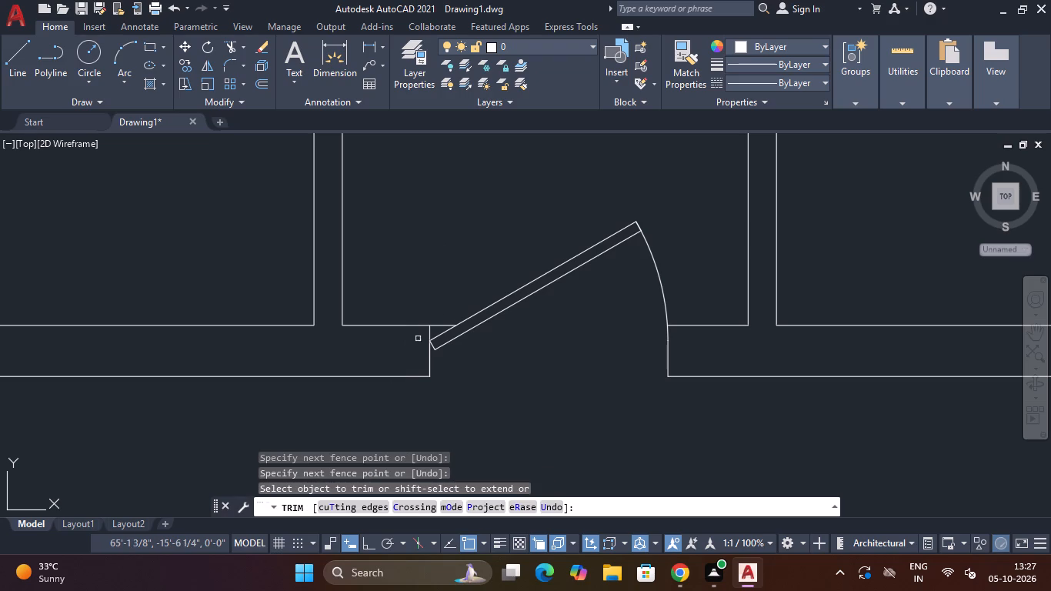
scroll(442, 325, "up", 3)
left_click_drag(442, 306, 429, 331)
scroll(435, 322, "down", 4)
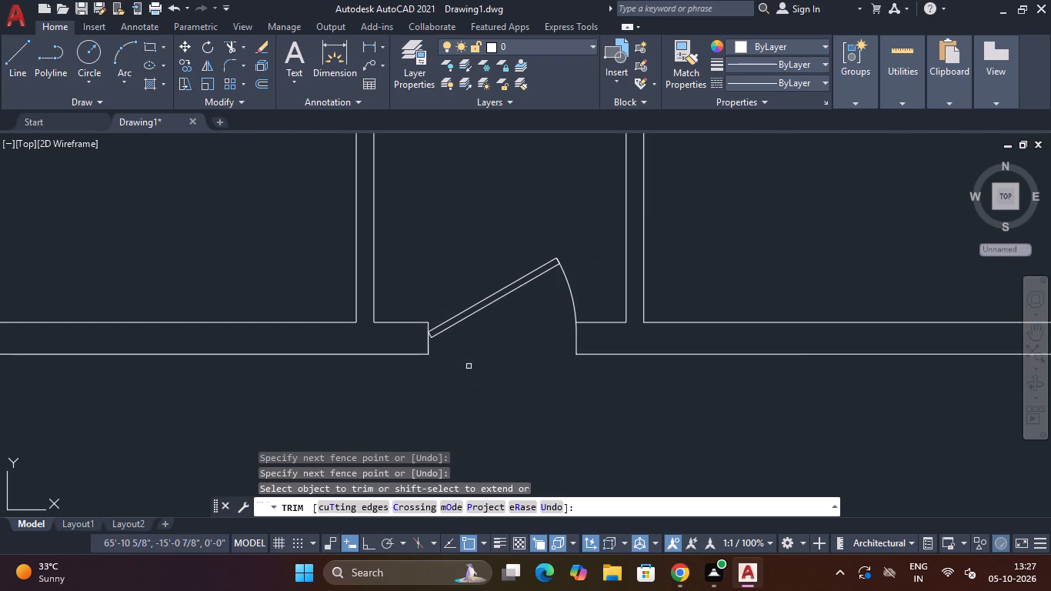
middle_click_drag(512, 366, 420, 362)
scroll(445, 349, "down", 3)
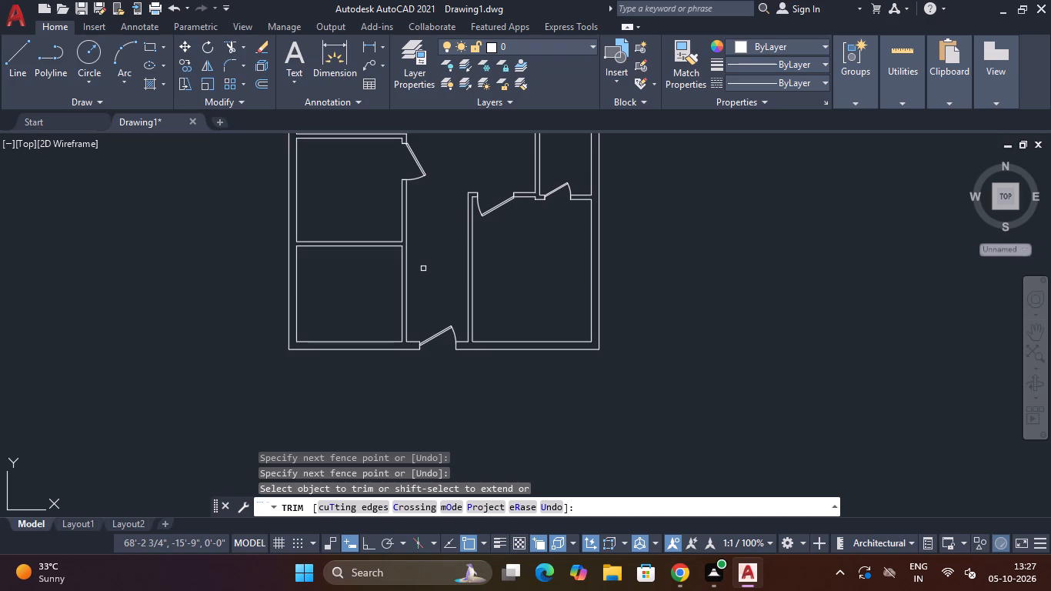
key("Escape")
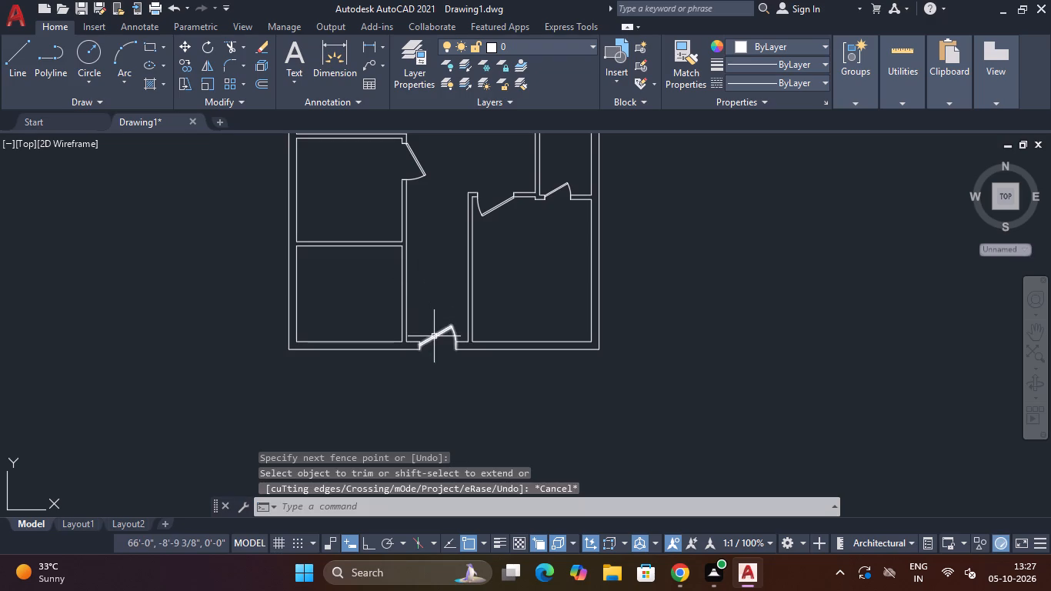
Draw a line across the south wall's thickness, extending the west face of the partition just west of the new door to the outer line.
scroll(439, 292, "down", 2)
middle_click_drag(441, 292, 483, 255)
scroll(425, 295, "up", 1)
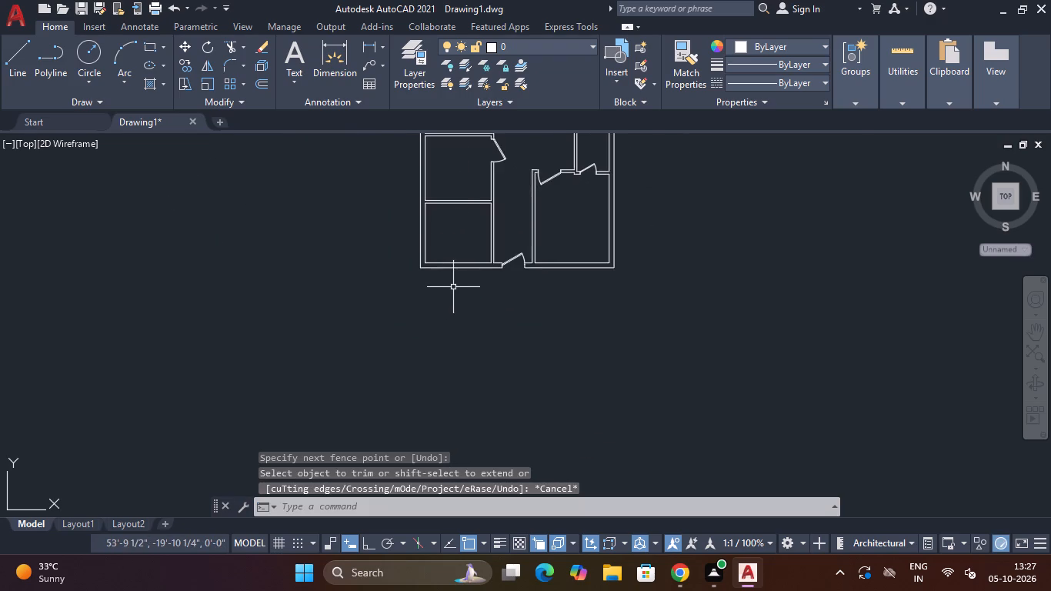
scroll(453, 287, "up", 2)
middle_click_drag(454, 287, 441, 341)
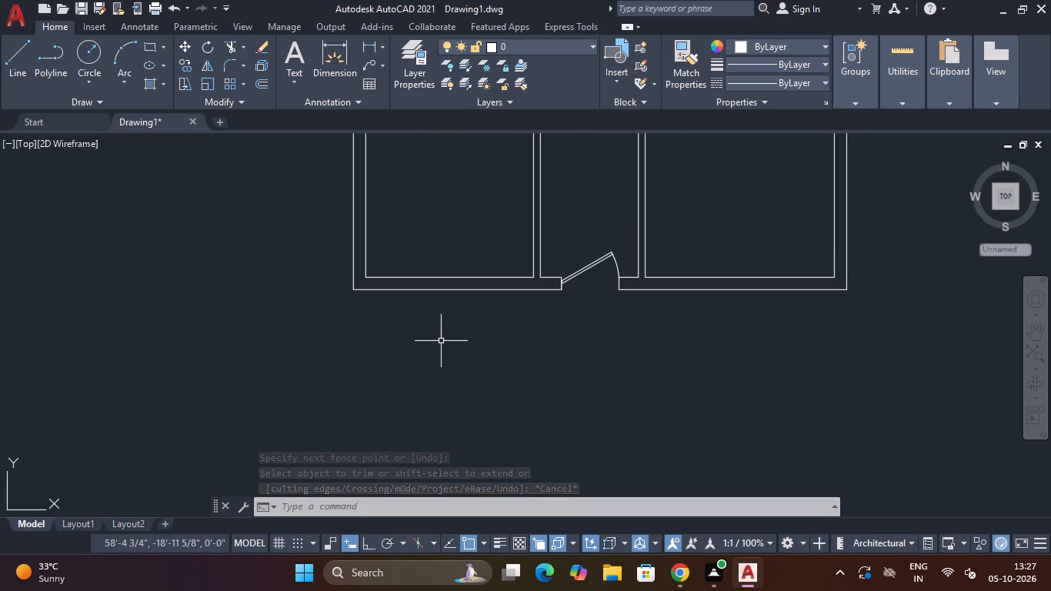
type("L")
key("space")
scroll(503, 269, "up", 3)
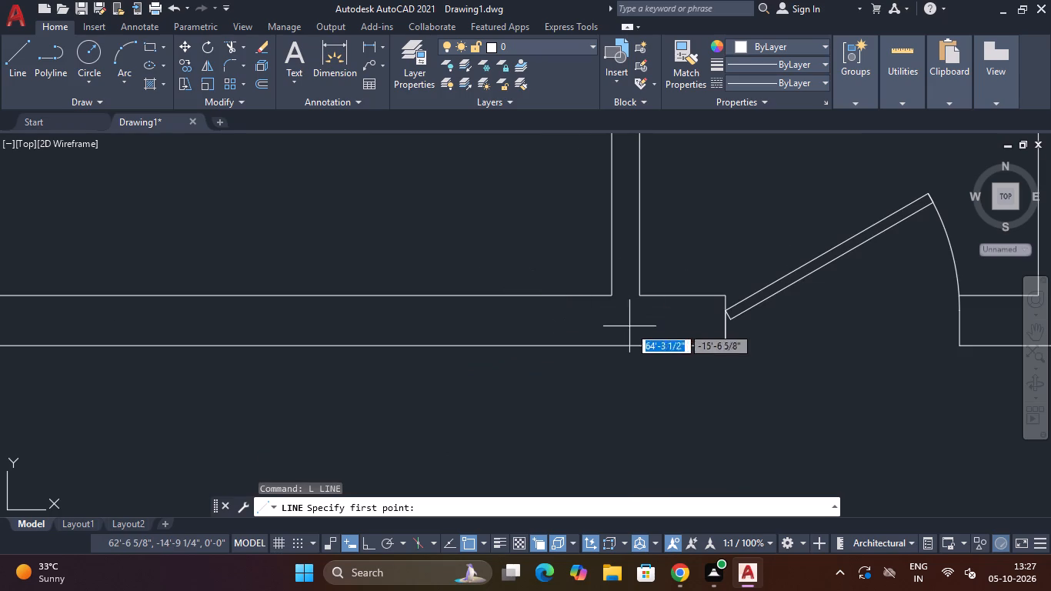
left_click(611, 295)
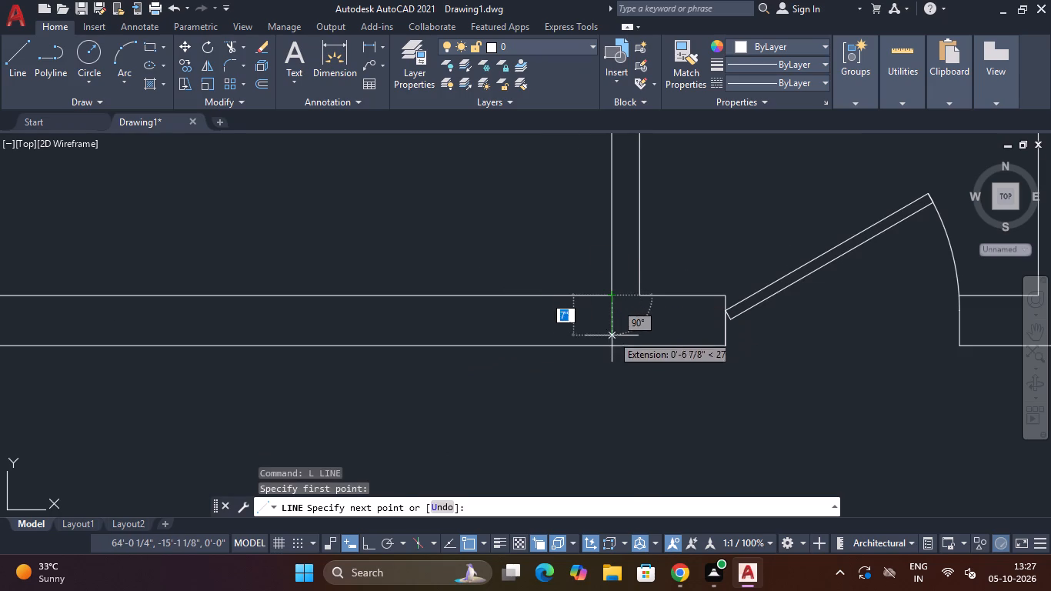
left_click(616, 346)
key("Escape")
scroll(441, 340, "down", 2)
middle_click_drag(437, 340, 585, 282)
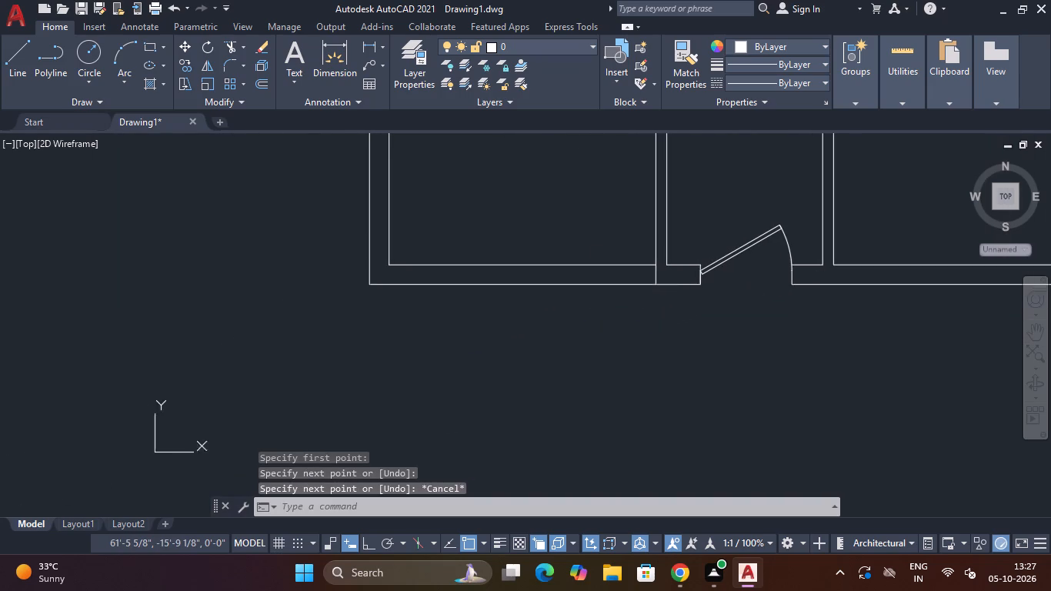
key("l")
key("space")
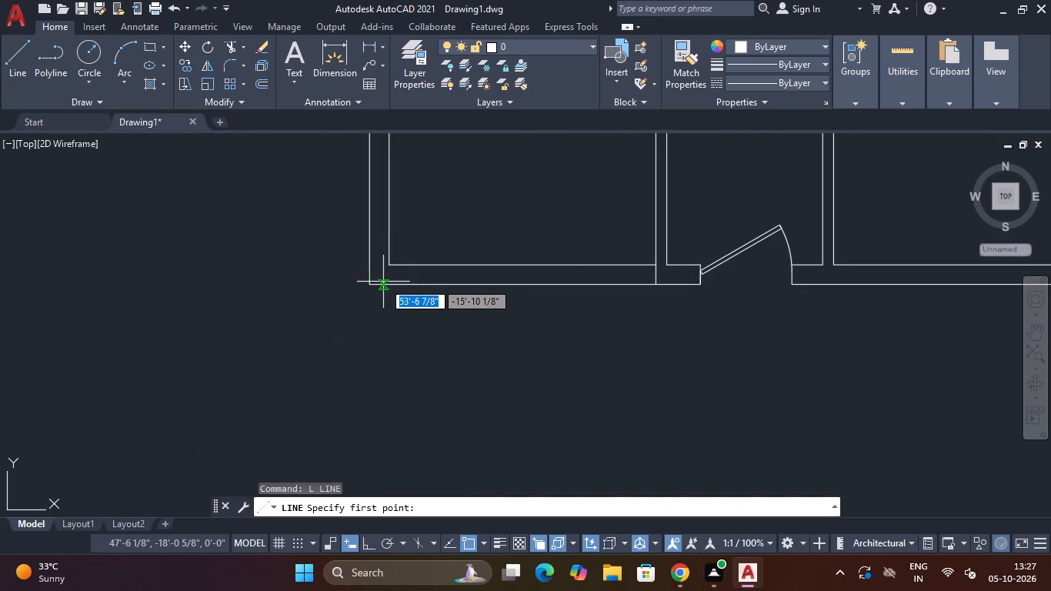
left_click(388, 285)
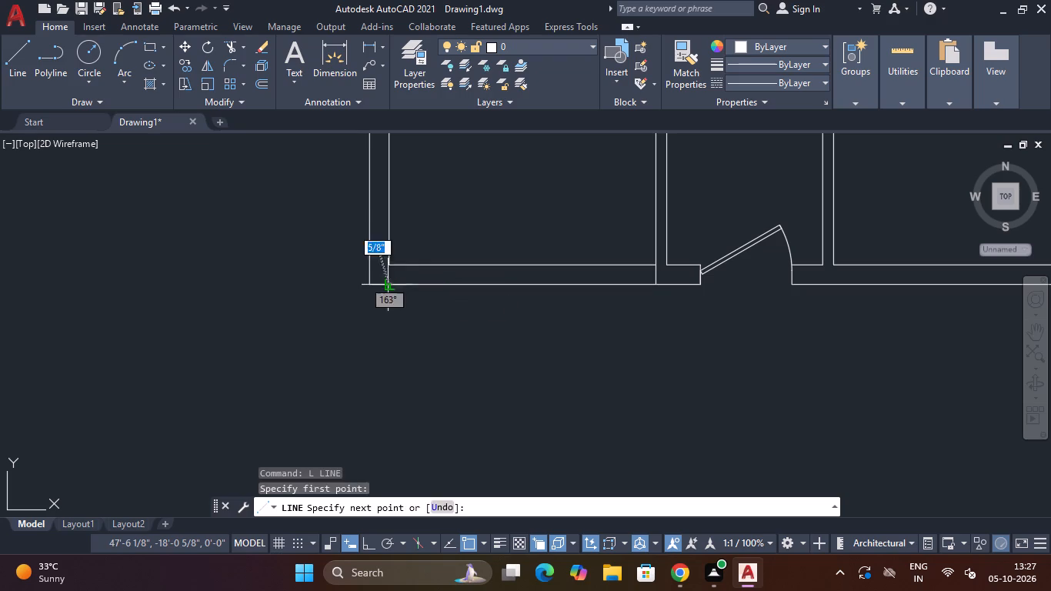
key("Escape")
Draw a line across the south wall's thickness at the southwest corner, extending the west wall's inner face to the outer line.
key("space")
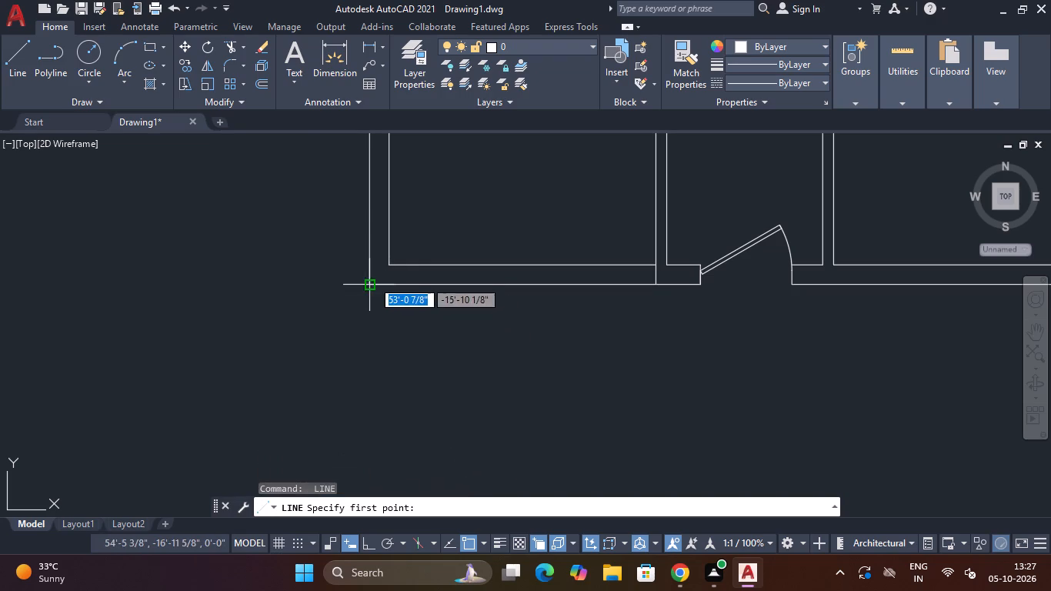
scroll(385, 274, "up", 3)
left_click(386, 240)
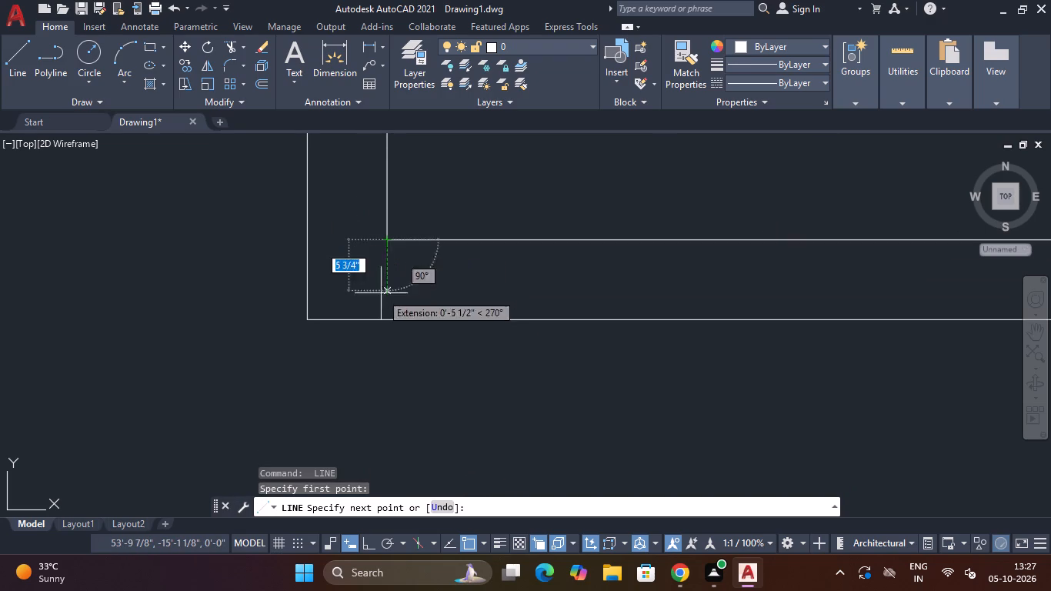
left_click(392, 318)
key("Escape")
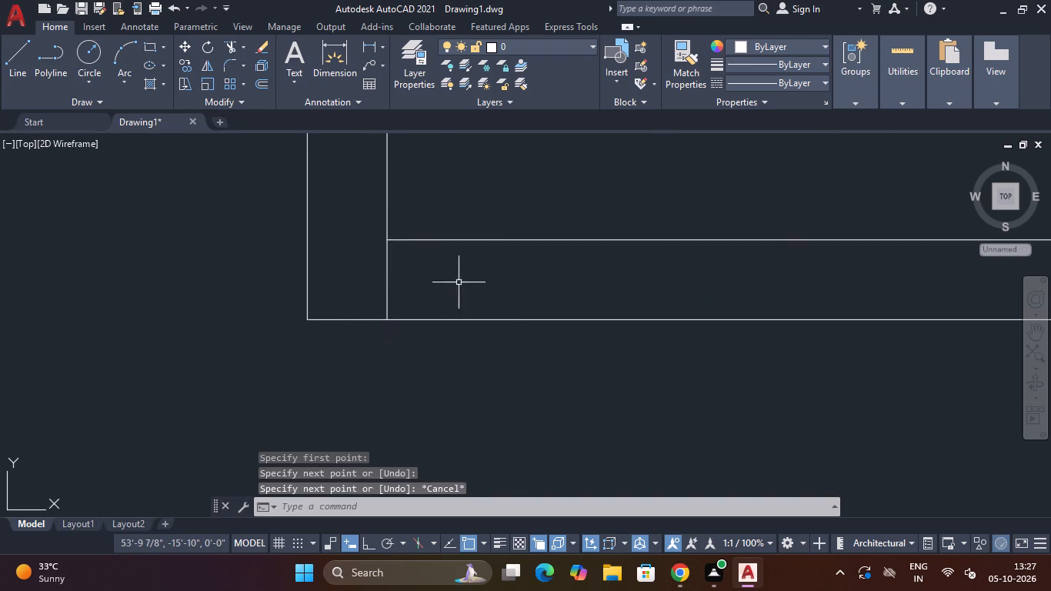
Trim away both south wall lines between the west wall and the partition just west of the south door.
scroll(459, 282, "down", 4)
type("TR")
key("space")
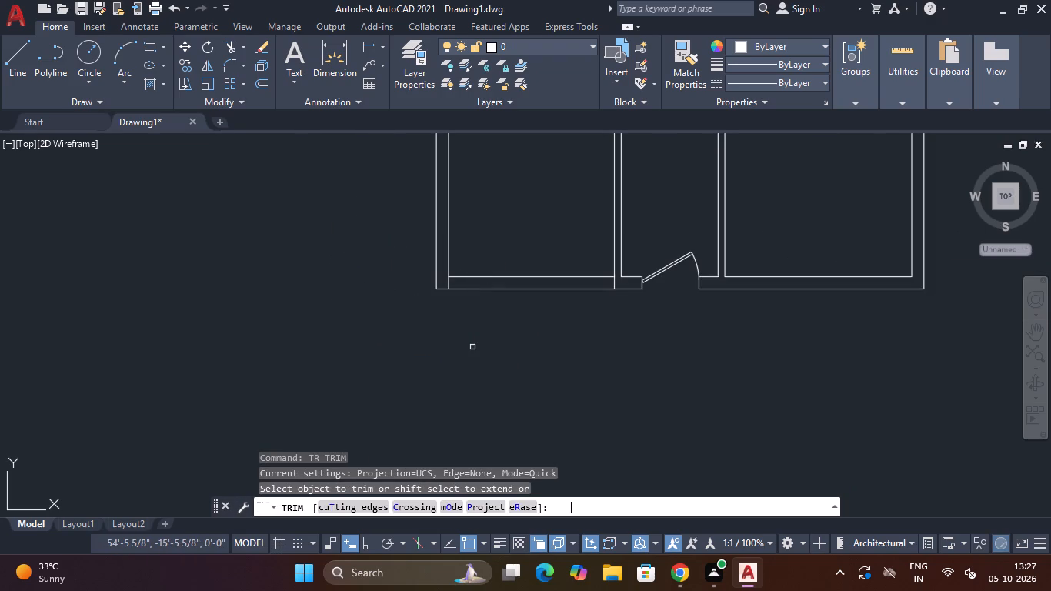
left_click_drag(494, 245, 505, 265)
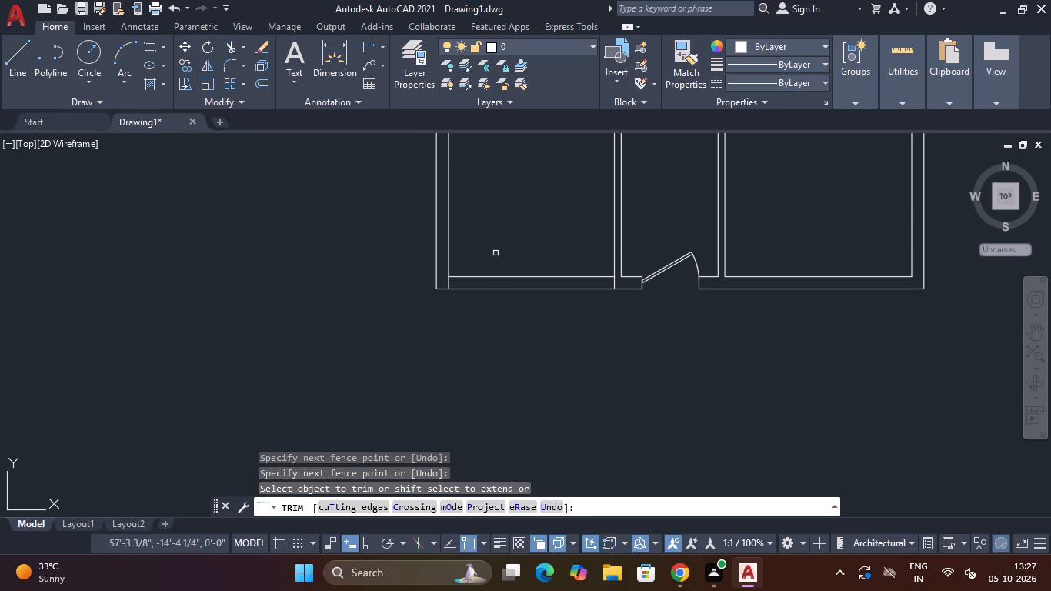
left_click_drag(495, 252, 509, 318)
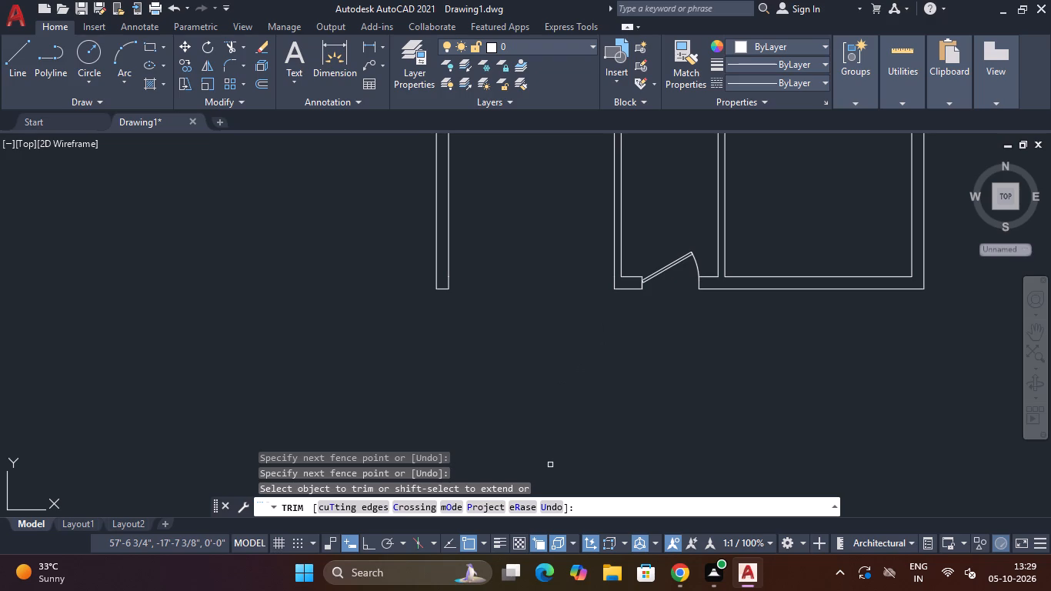
Review the whole floor plan, checking its walls, rooms and door openings.
scroll(581, 246, "down", 2)
middle_click_drag(582, 263, 548, 379)
scroll(576, 316, "up", 2)
scroll(579, 313, "down", 4)
scroll(579, 312, "up", 3)
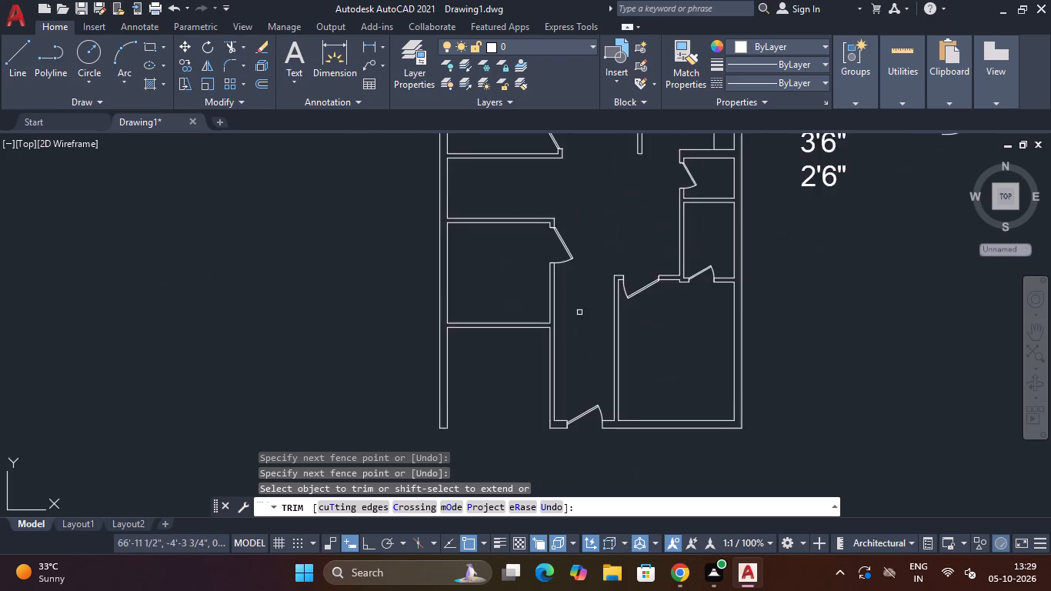
scroll(579, 312, "down", 3)
scroll(579, 312, "up", 3)
scroll(579, 312, "down", 4)
scroll(580, 311, "up", 3)
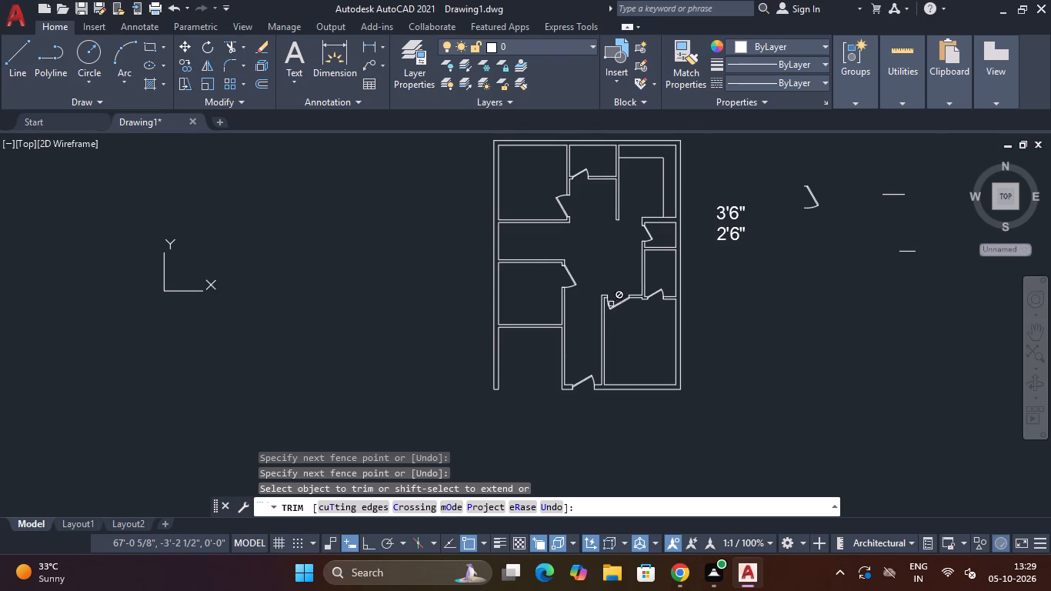
scroll(659, 238, "up", 1)
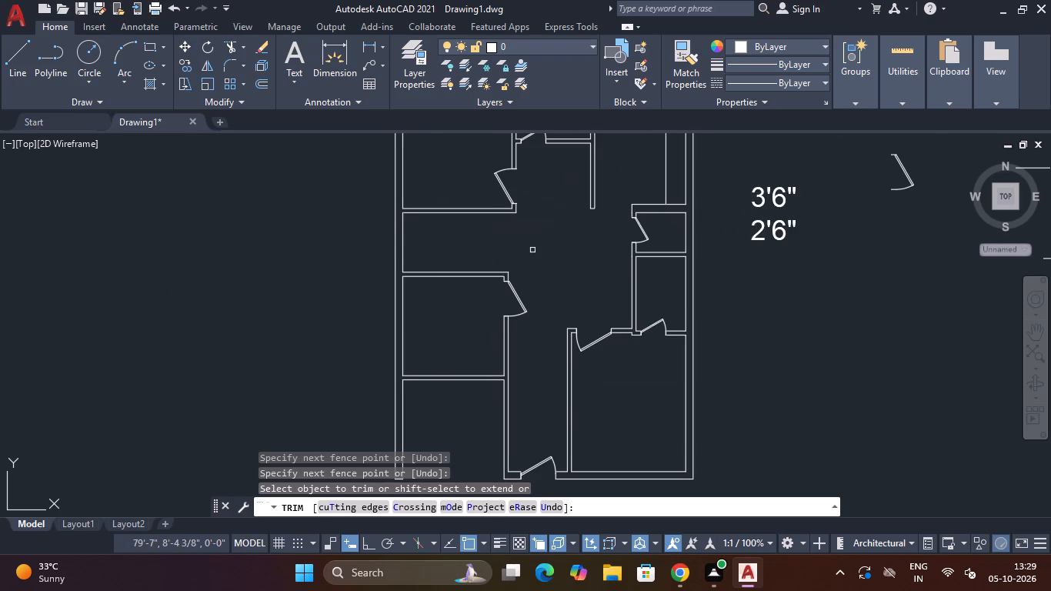
middle_click_drag(532, 250, 581, 302)
scroll(581, 304, "down", 1)
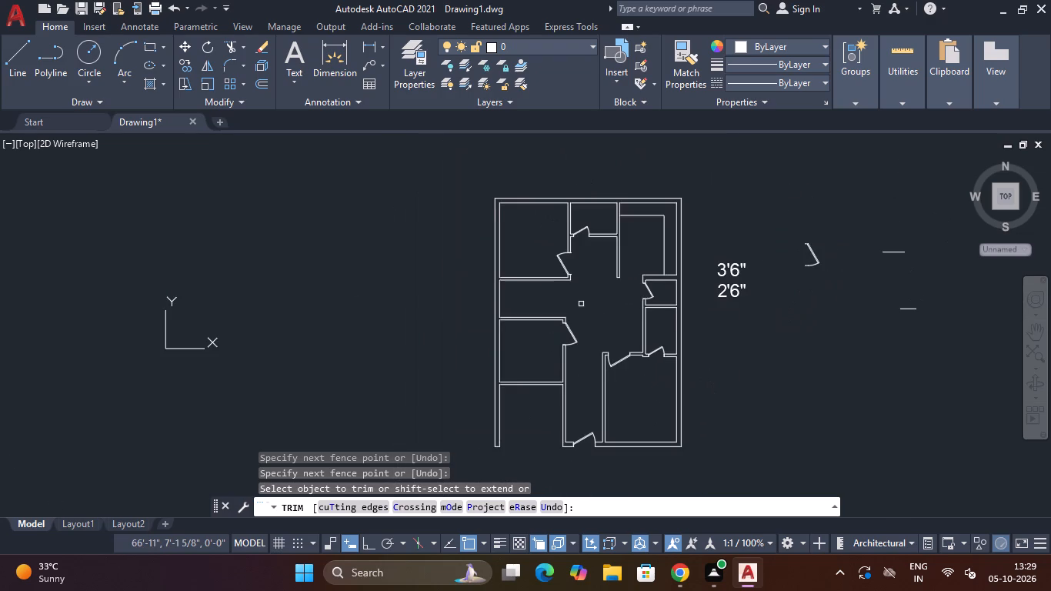
middle_click_drag(582, 302, 596, 262)
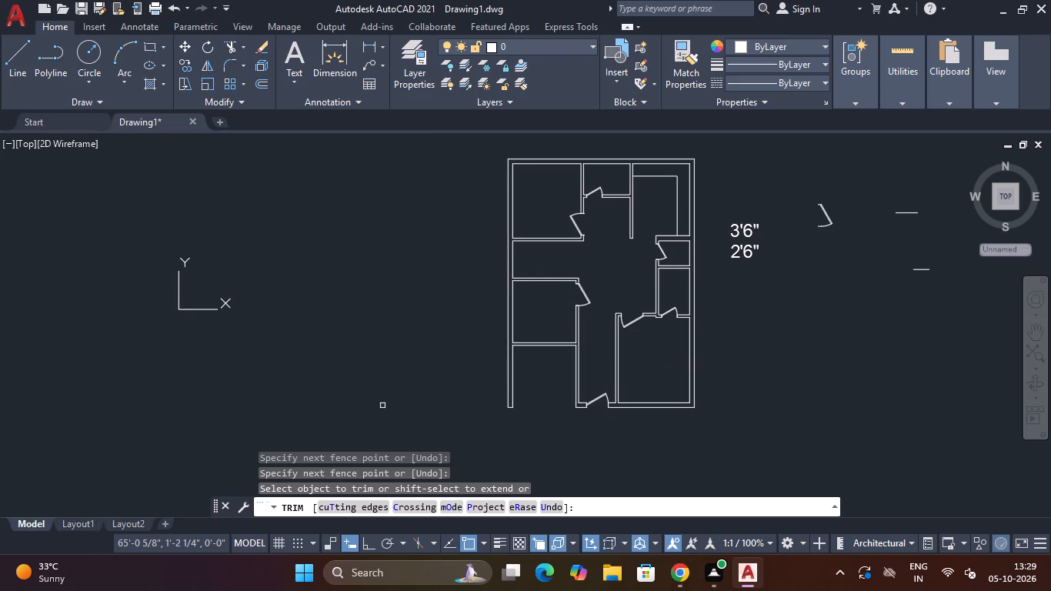
Insert the architectural Window - Metric sample block in the empty space east of the plan.
key("ctrl+3")
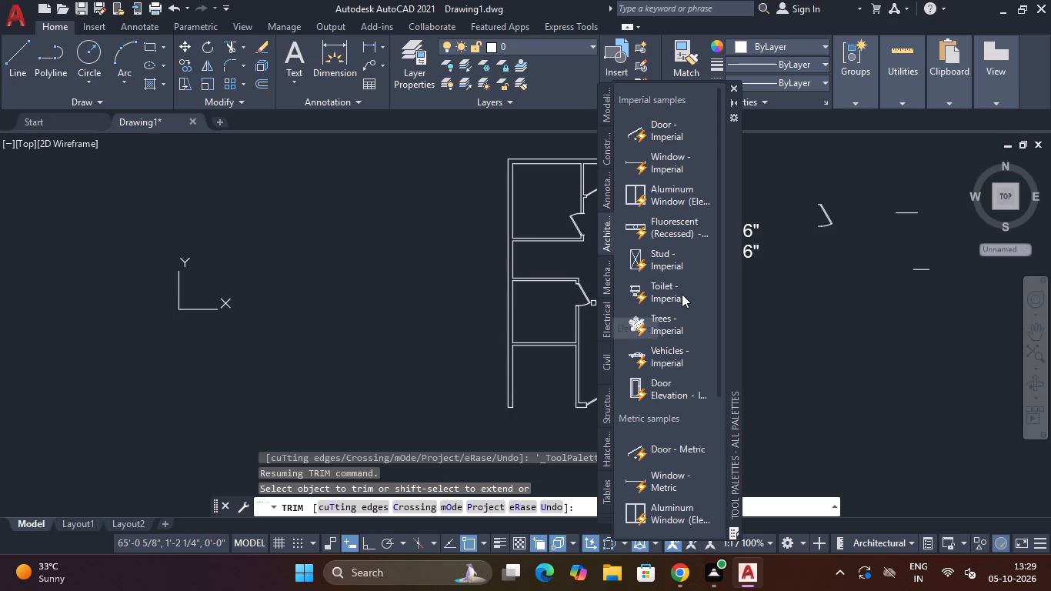
scroll(675, 329, "down", 2)
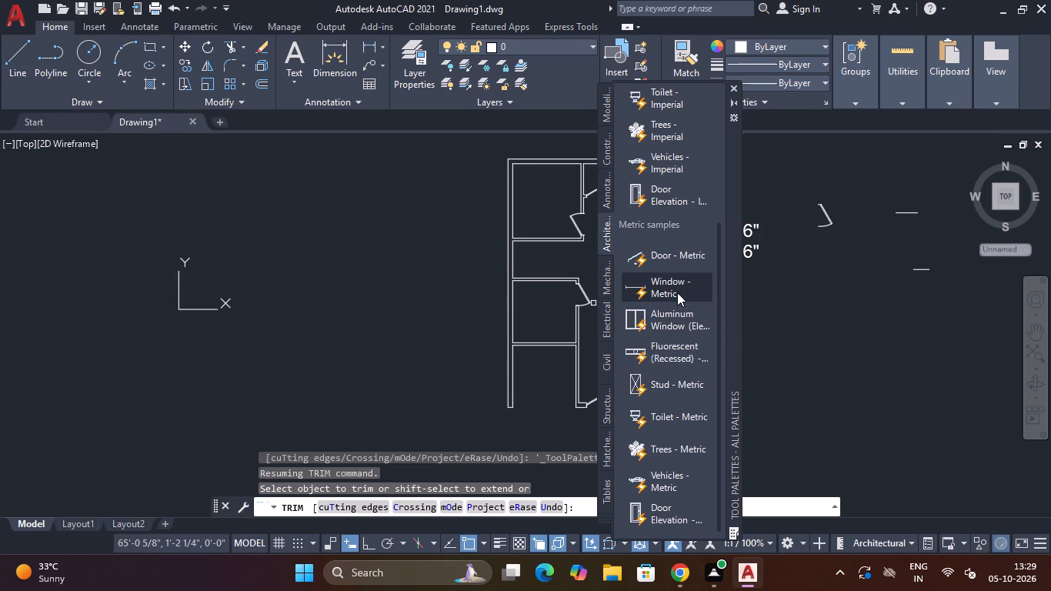
left_click_drag(674, 292, 933, 265)
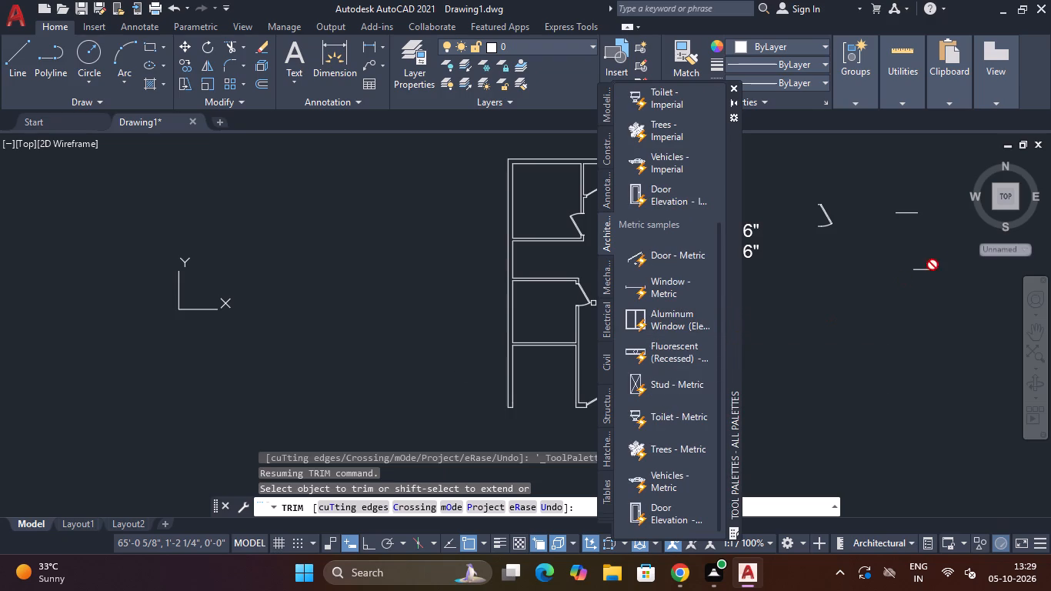
left_click_drag(933, 265, 868, 345)
scroll(861, 349, "up", 1)
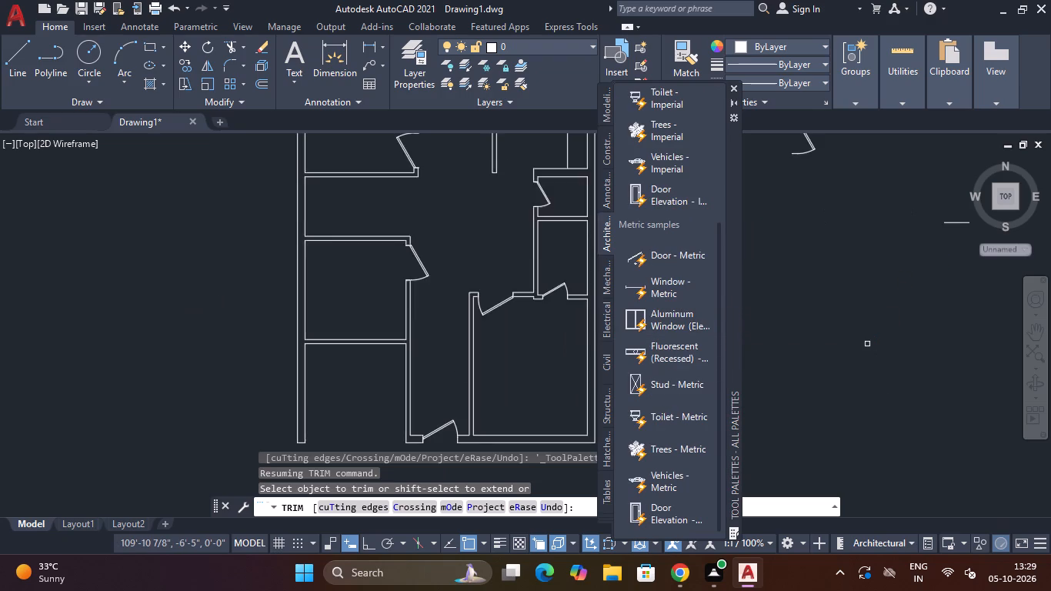
scroll(869, 342, "up", 1)
left_click_drag(666, 289, 845, 289)
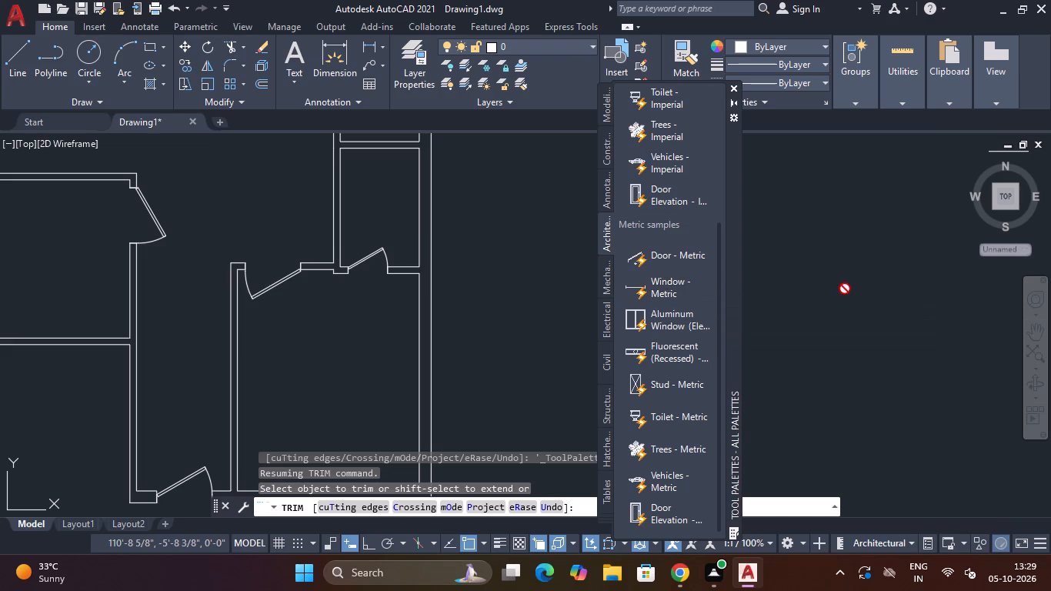
left_click_drag(845, 289, 851, 286)
left_click_drag(658, 275, 755, 264)
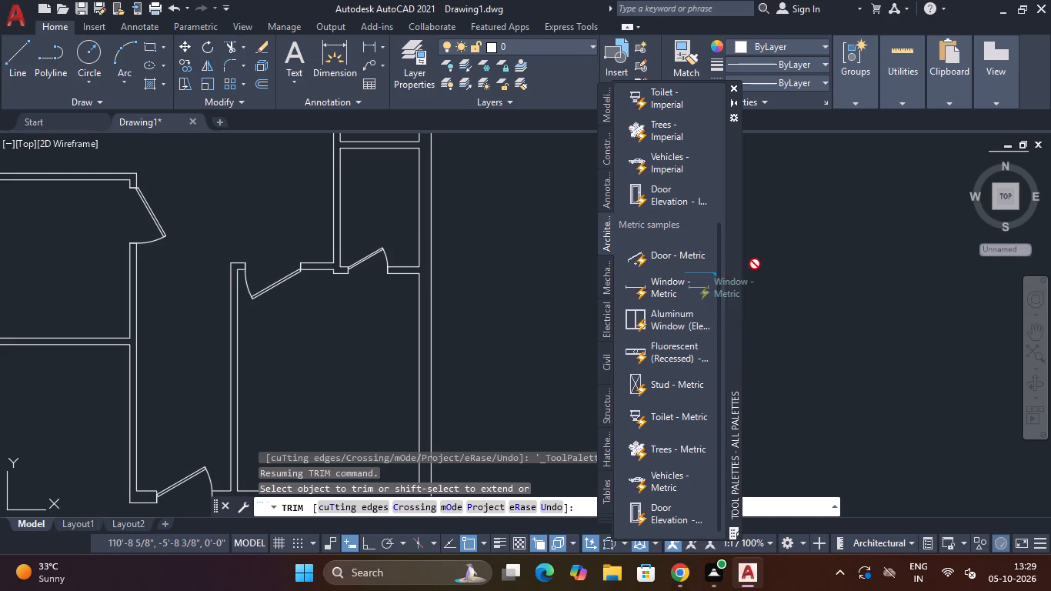
left_click_drag(755, 264, 847, 275)
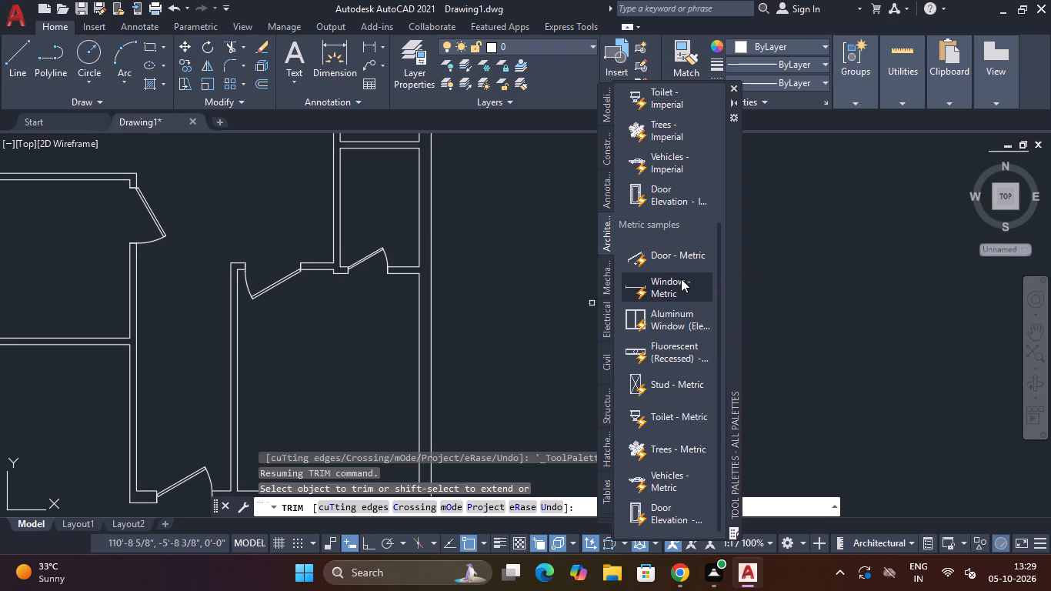
left_click(681, 279)
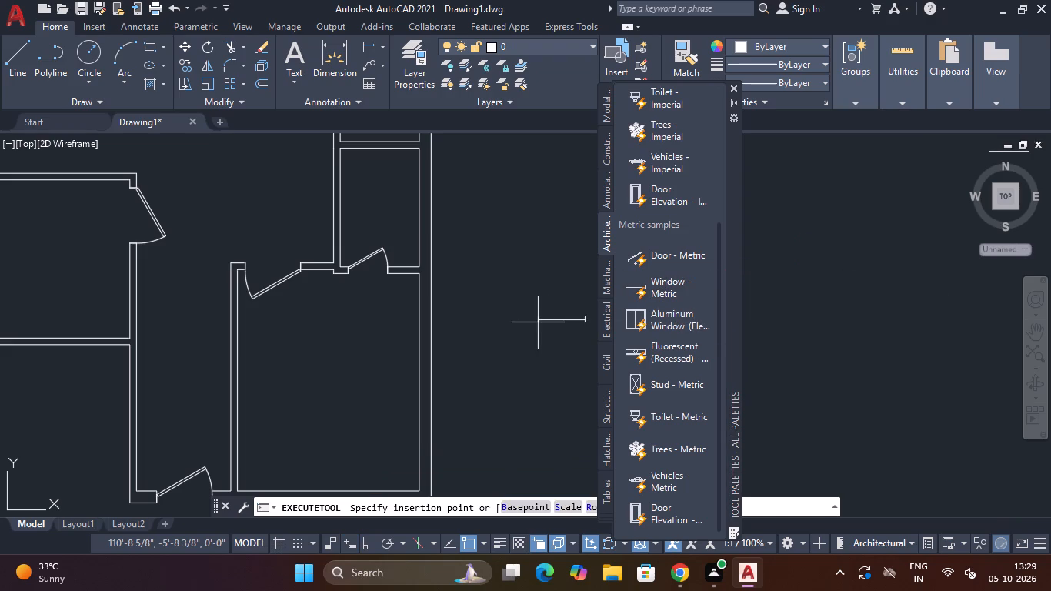
left_click_drag(538, 322, 518, 334)
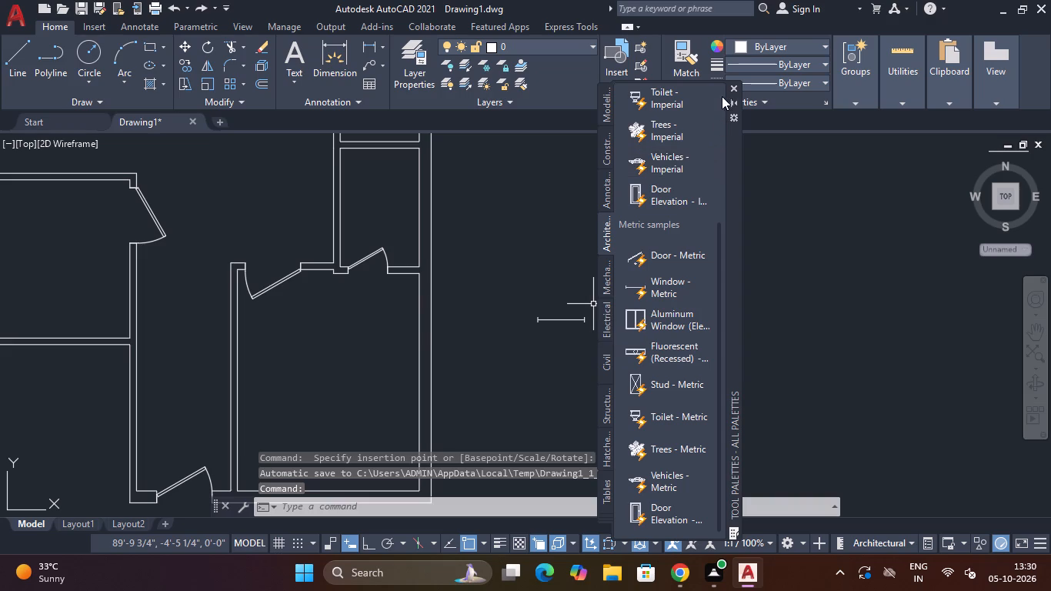
left_click(730, 88)
Rotate the inserted window block 270° about its east end with Ortho on.
scroll(630, 283, "up", 1)
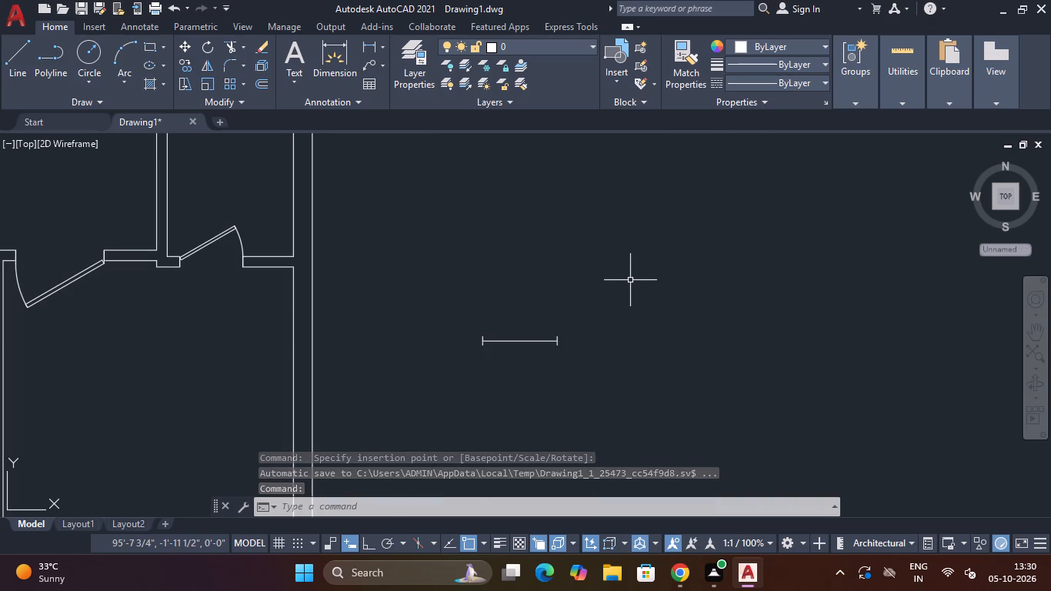
left_click(631, 280)
left_click(461, 393)
key("r")
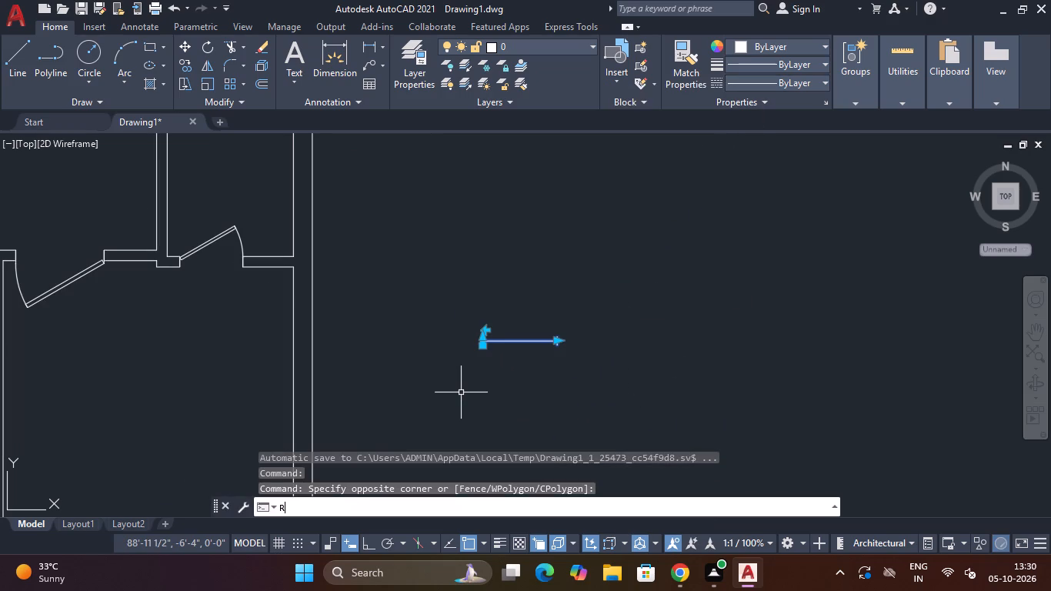
key("o")
key("space")
left_click(556, 347)
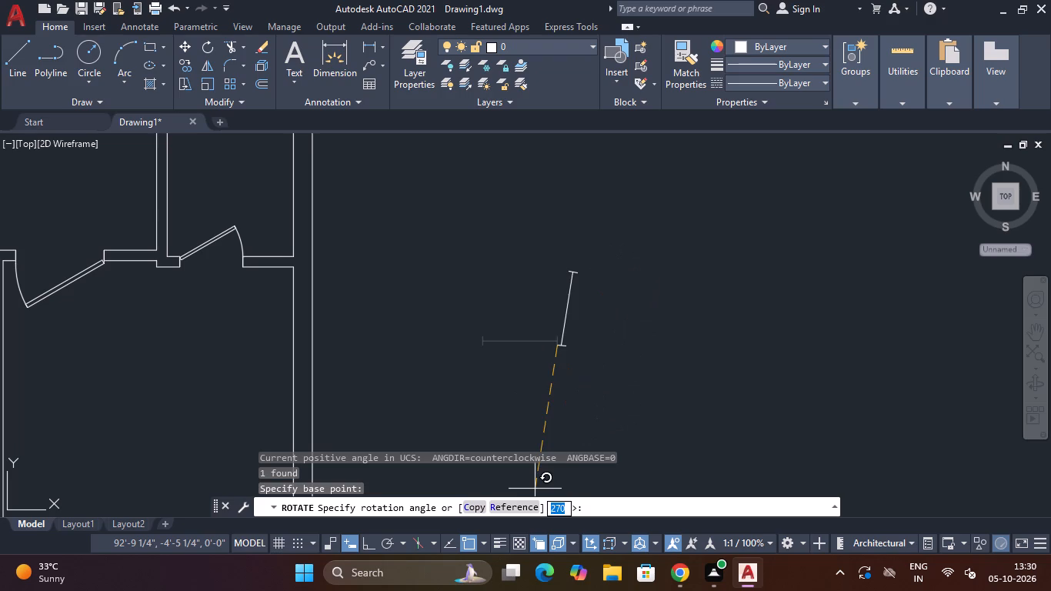
key("F8")
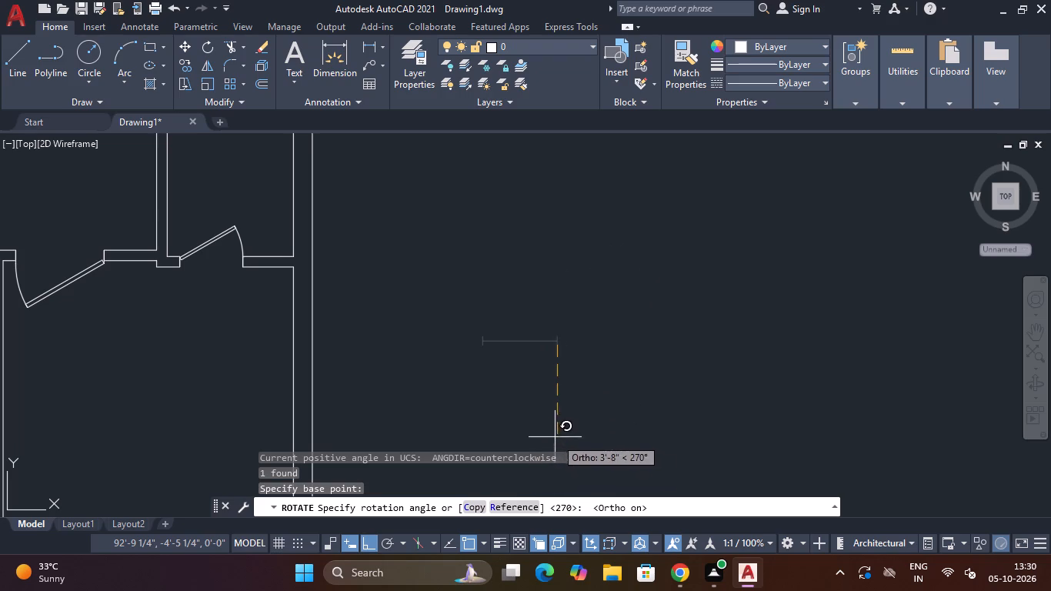
left_click(552, 435)
key("Escape")
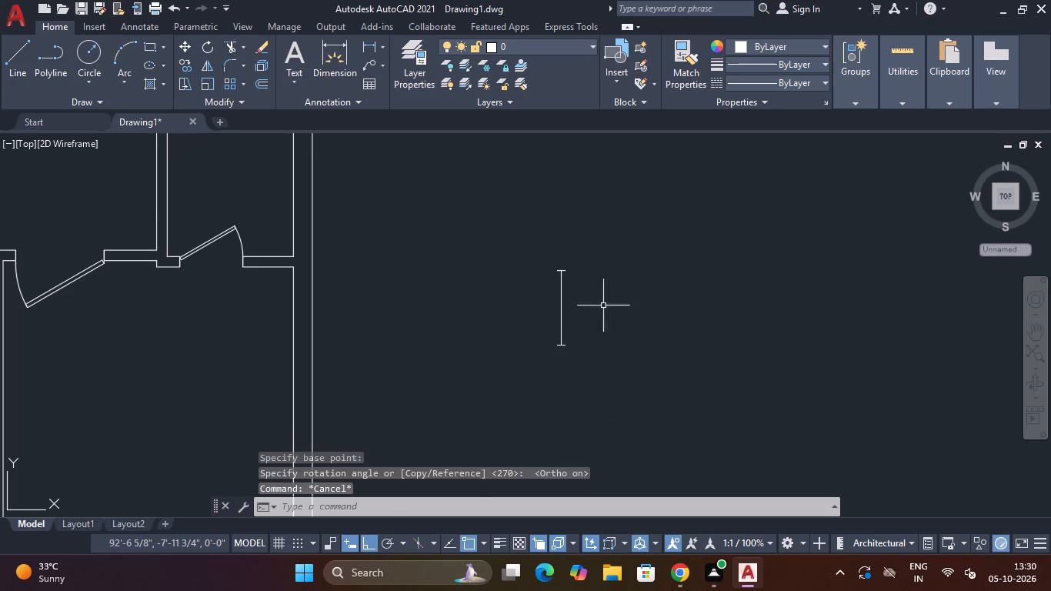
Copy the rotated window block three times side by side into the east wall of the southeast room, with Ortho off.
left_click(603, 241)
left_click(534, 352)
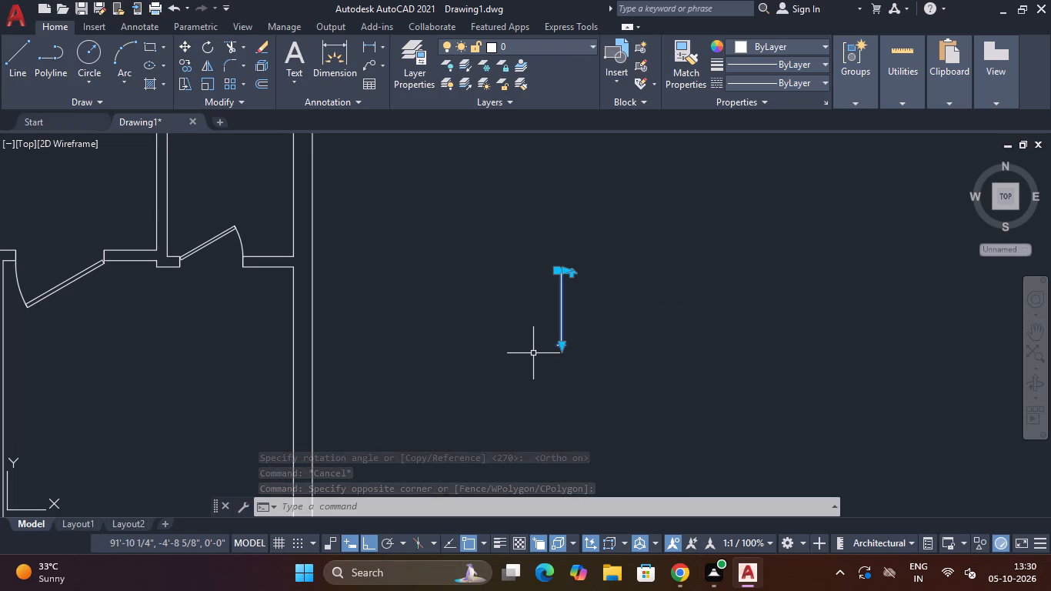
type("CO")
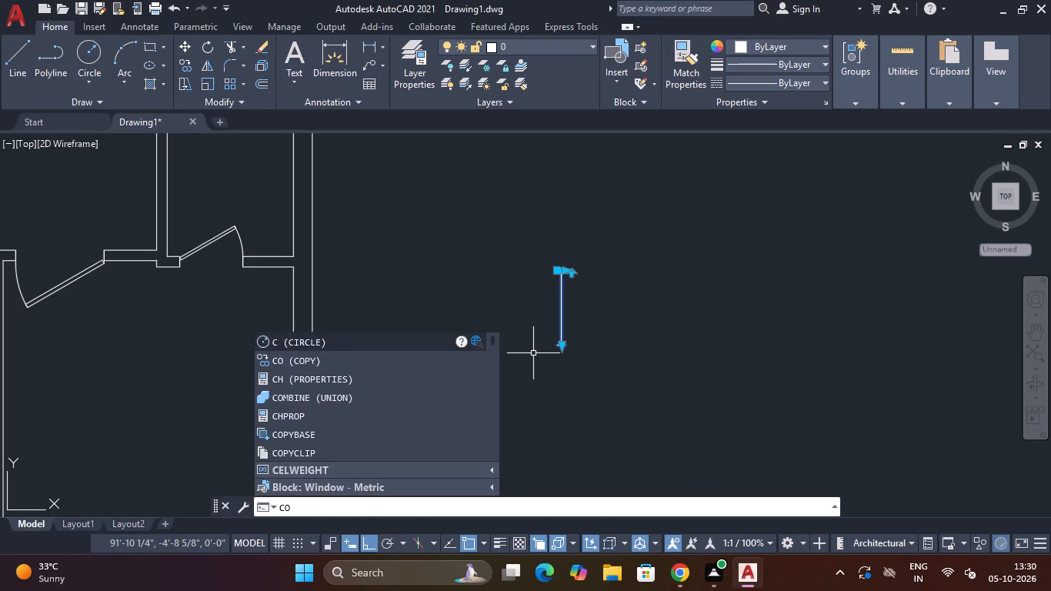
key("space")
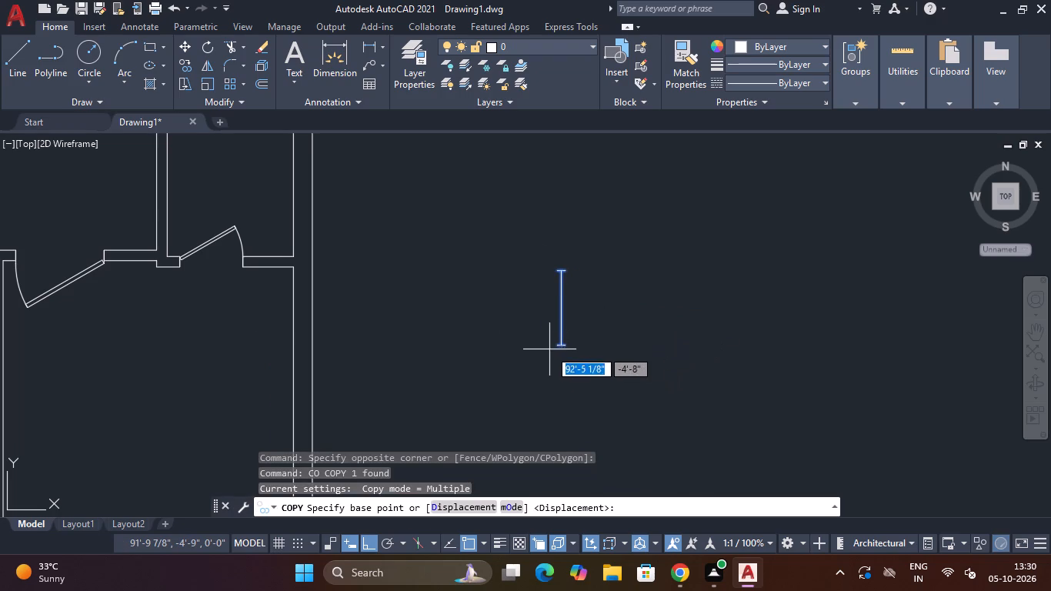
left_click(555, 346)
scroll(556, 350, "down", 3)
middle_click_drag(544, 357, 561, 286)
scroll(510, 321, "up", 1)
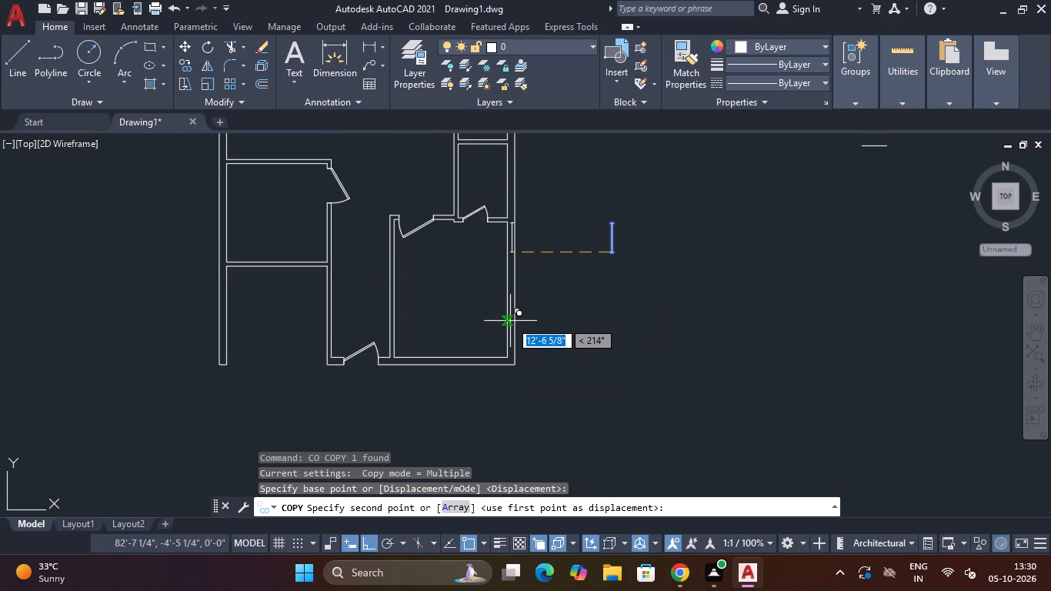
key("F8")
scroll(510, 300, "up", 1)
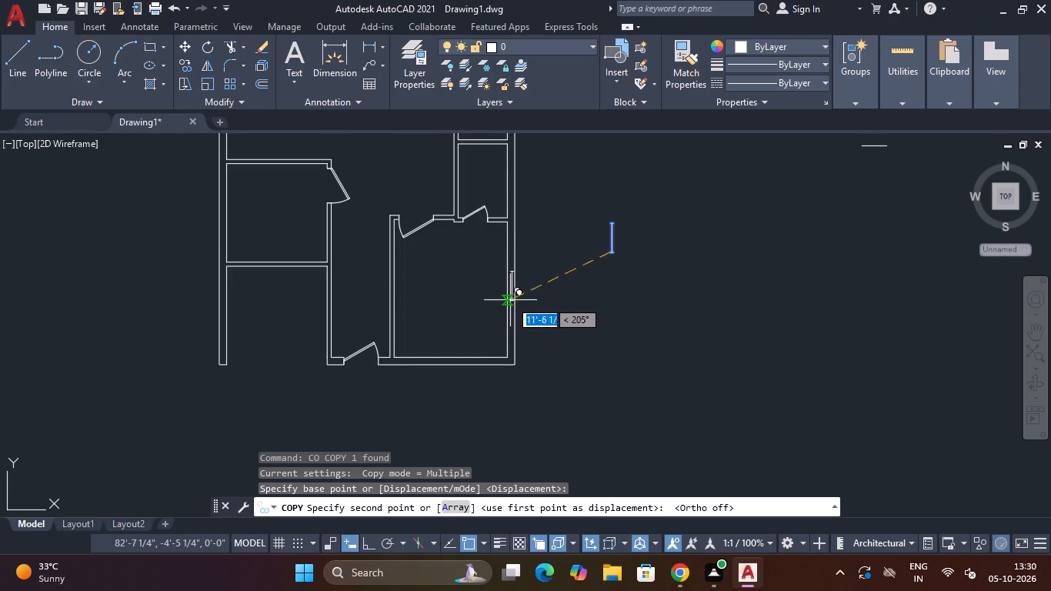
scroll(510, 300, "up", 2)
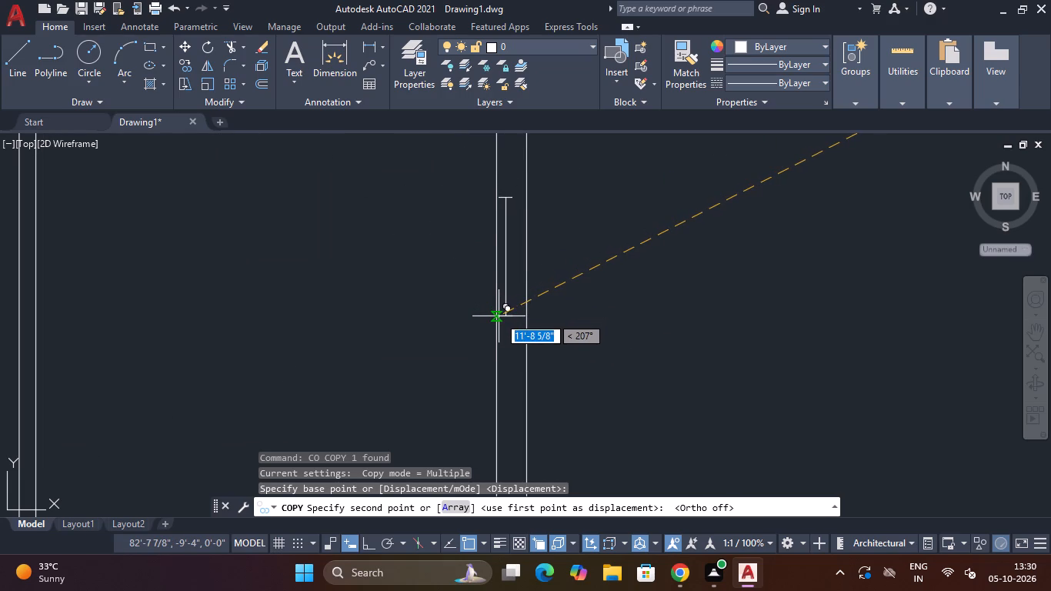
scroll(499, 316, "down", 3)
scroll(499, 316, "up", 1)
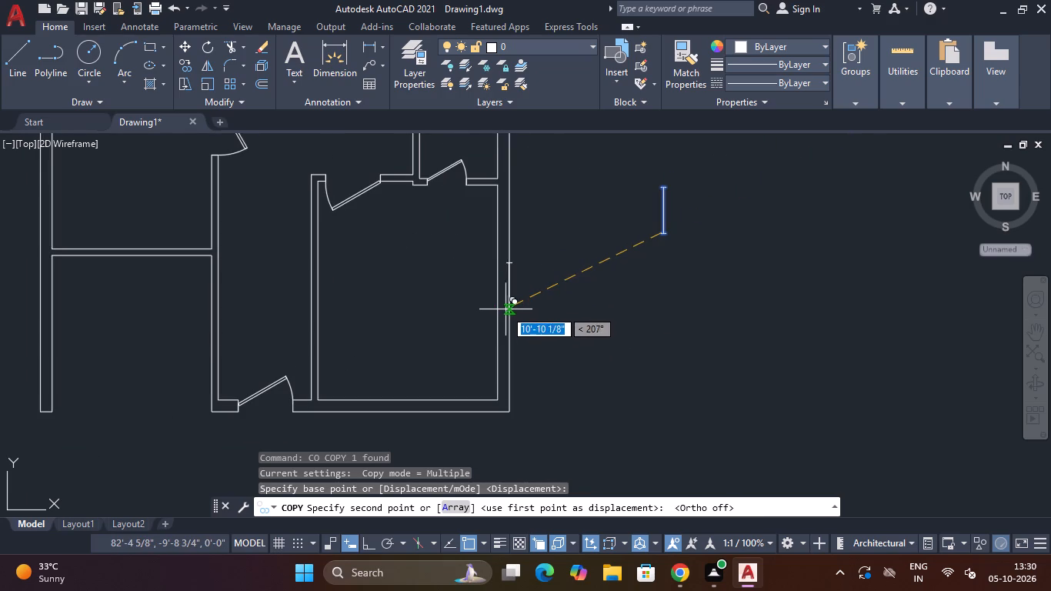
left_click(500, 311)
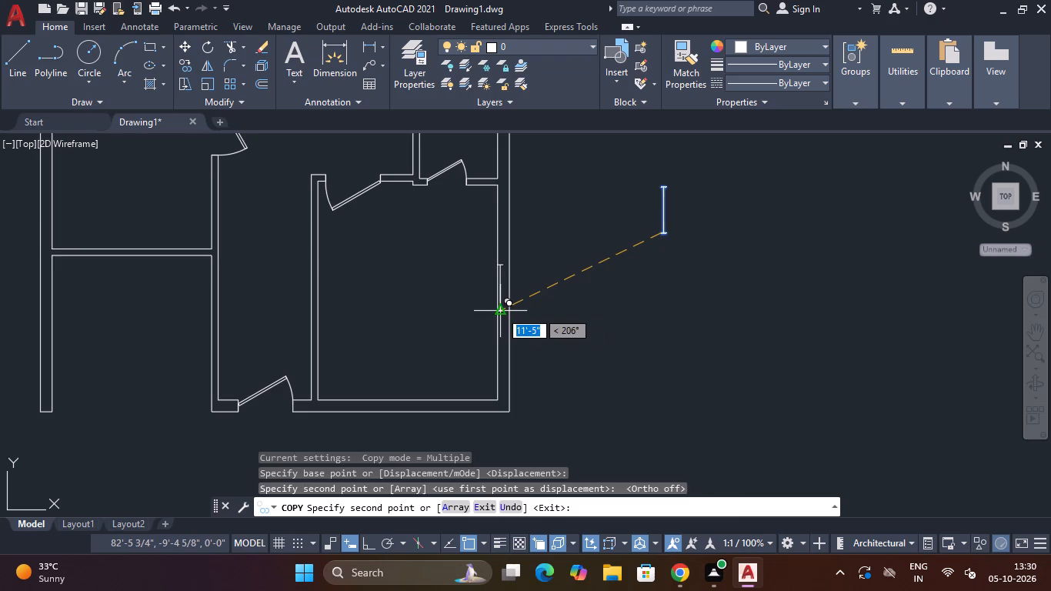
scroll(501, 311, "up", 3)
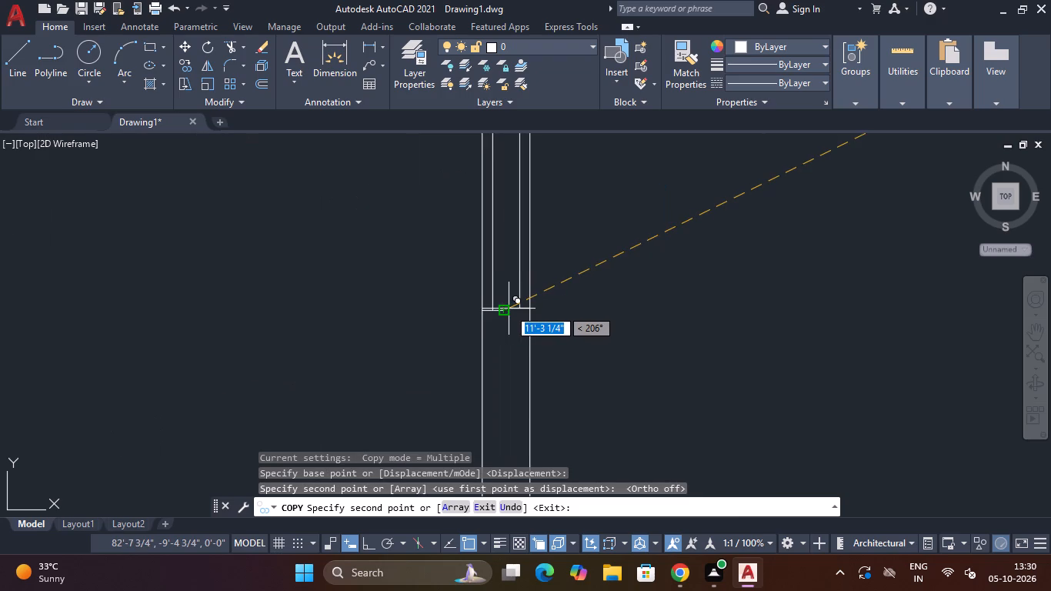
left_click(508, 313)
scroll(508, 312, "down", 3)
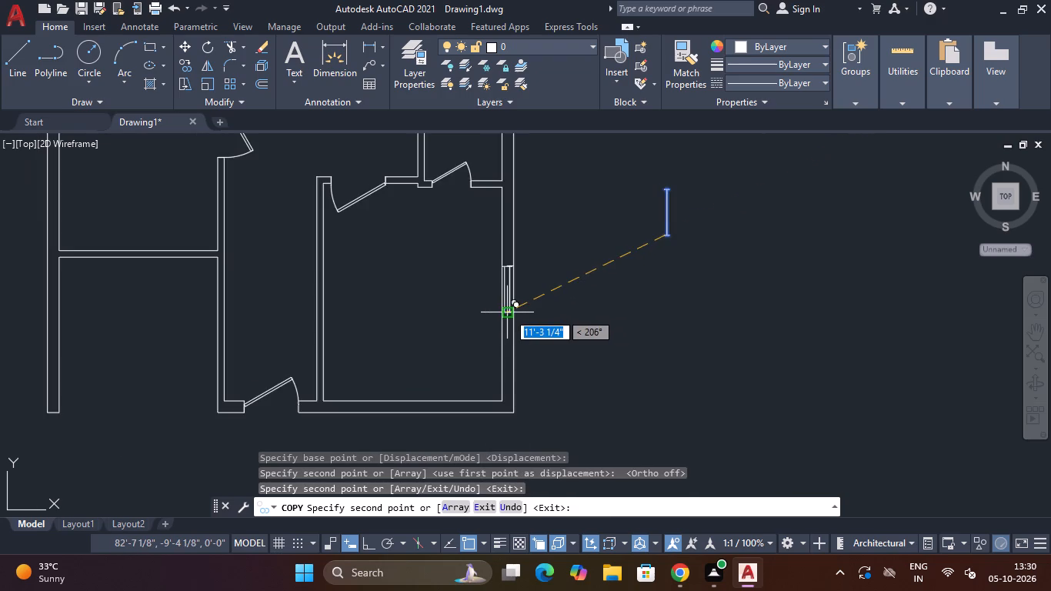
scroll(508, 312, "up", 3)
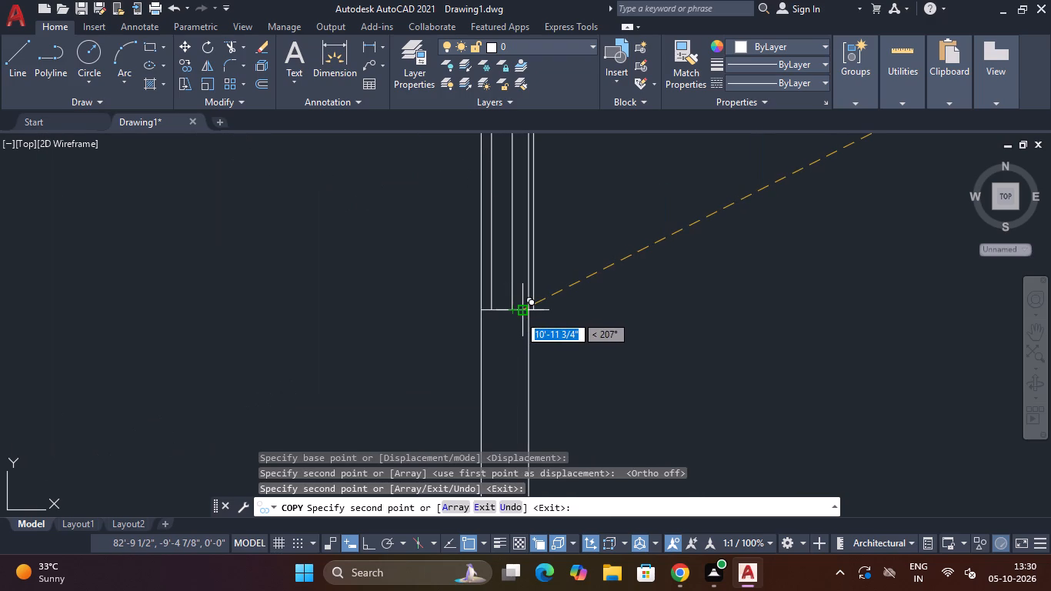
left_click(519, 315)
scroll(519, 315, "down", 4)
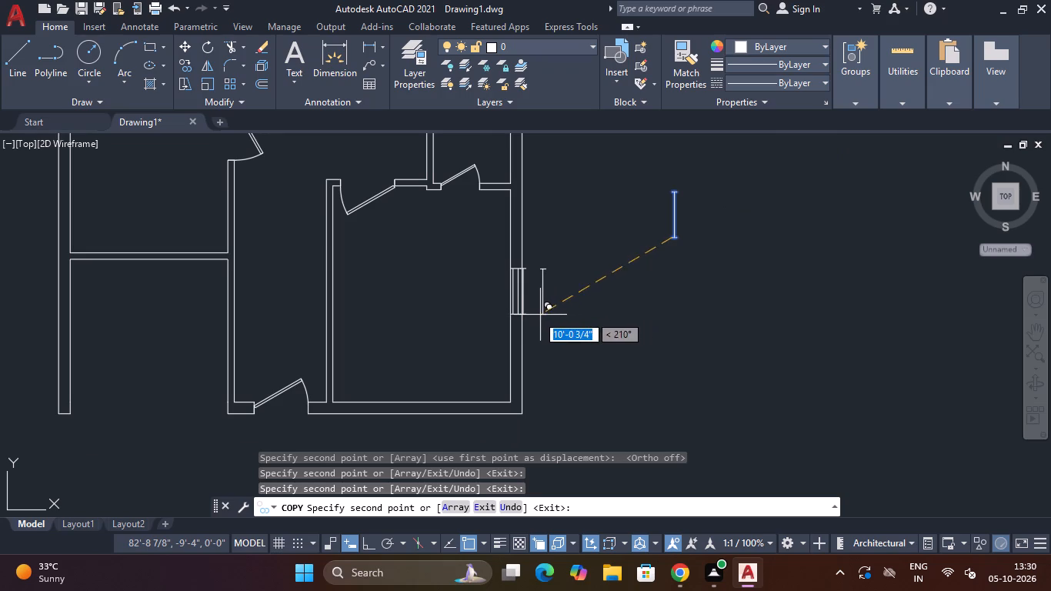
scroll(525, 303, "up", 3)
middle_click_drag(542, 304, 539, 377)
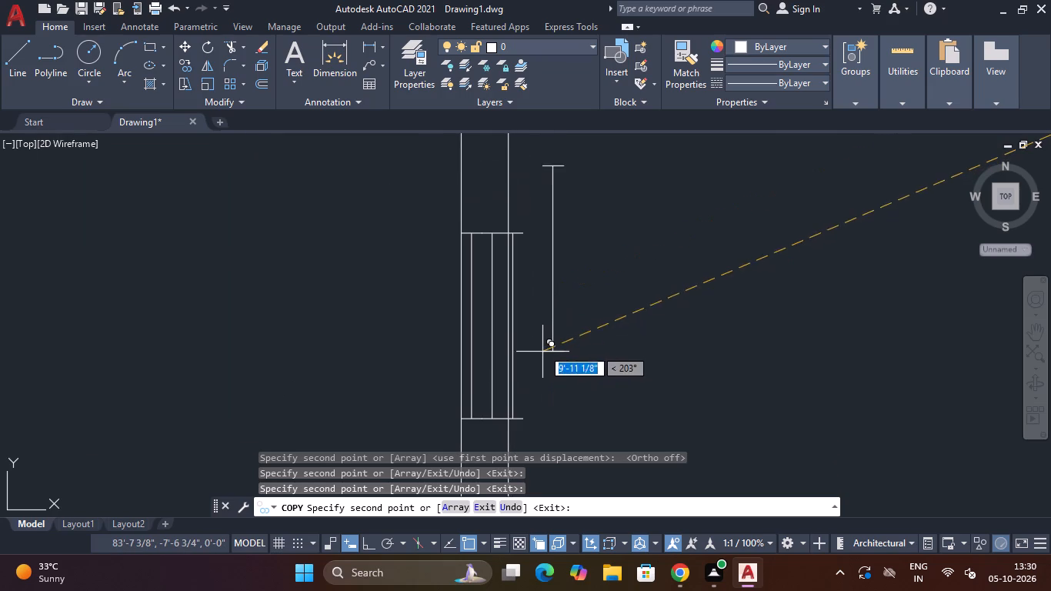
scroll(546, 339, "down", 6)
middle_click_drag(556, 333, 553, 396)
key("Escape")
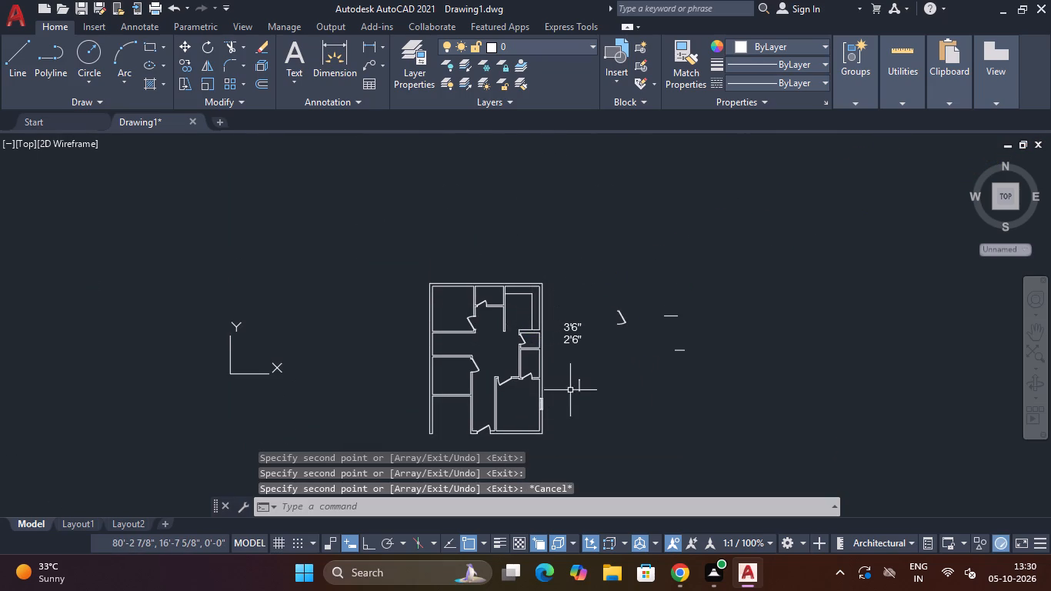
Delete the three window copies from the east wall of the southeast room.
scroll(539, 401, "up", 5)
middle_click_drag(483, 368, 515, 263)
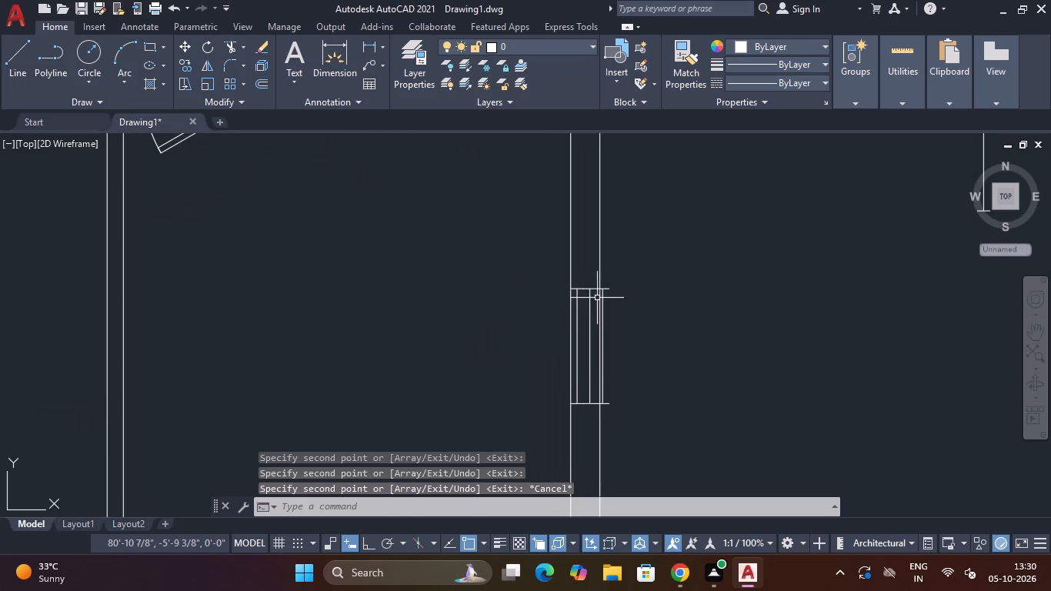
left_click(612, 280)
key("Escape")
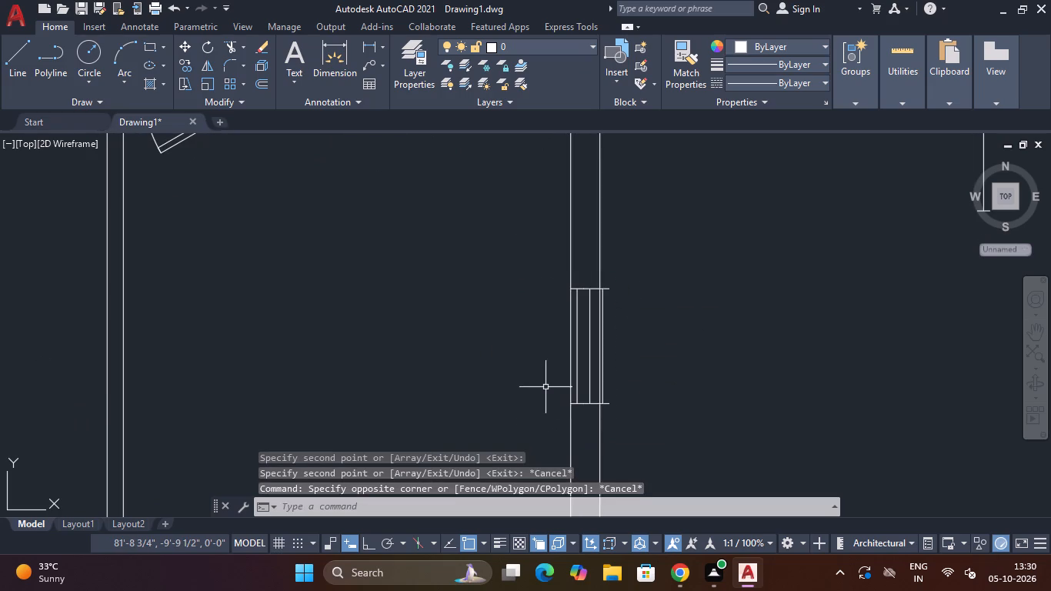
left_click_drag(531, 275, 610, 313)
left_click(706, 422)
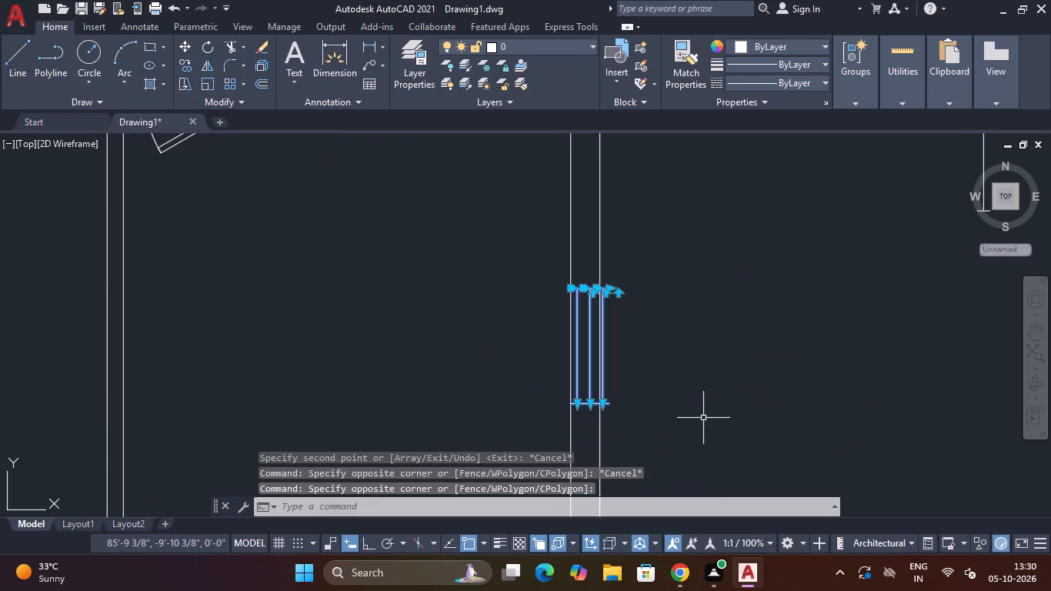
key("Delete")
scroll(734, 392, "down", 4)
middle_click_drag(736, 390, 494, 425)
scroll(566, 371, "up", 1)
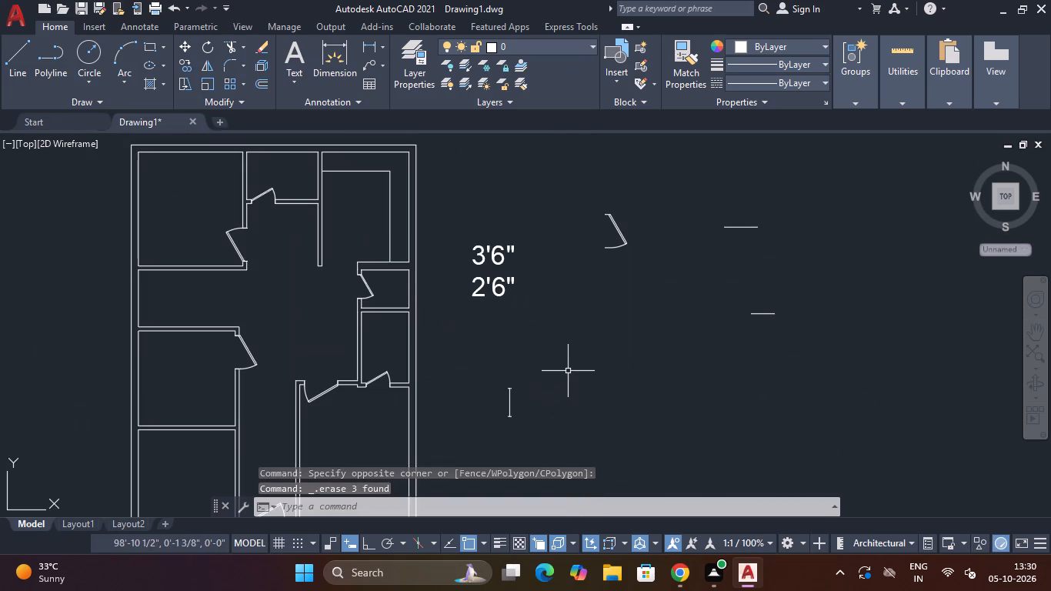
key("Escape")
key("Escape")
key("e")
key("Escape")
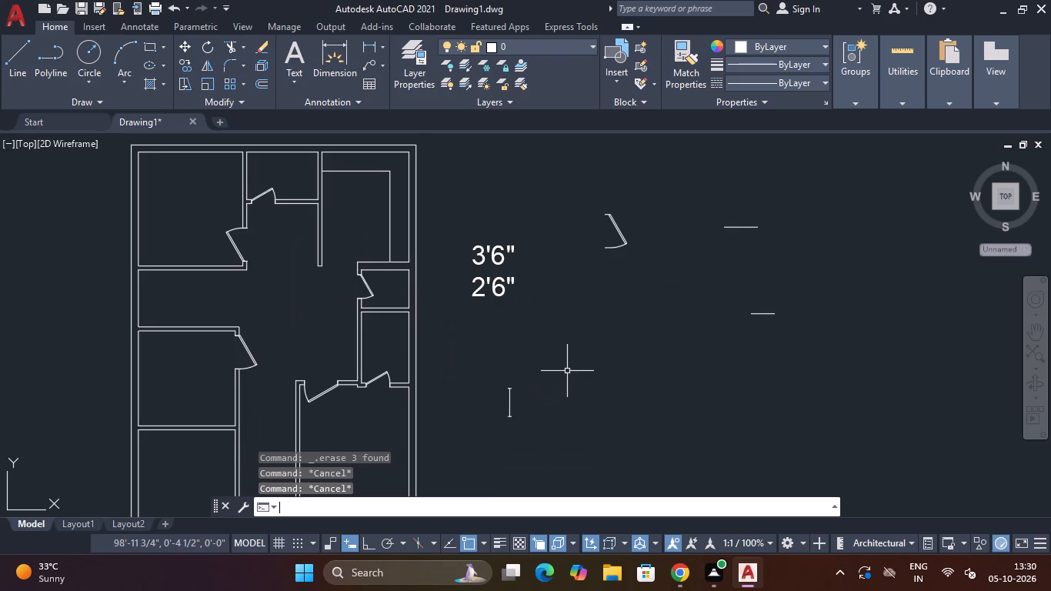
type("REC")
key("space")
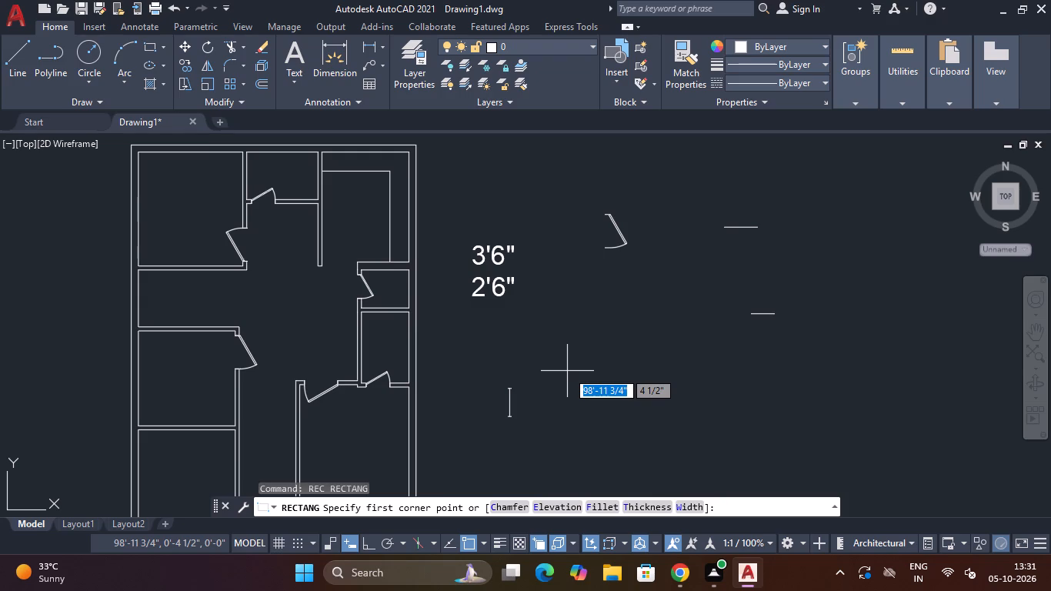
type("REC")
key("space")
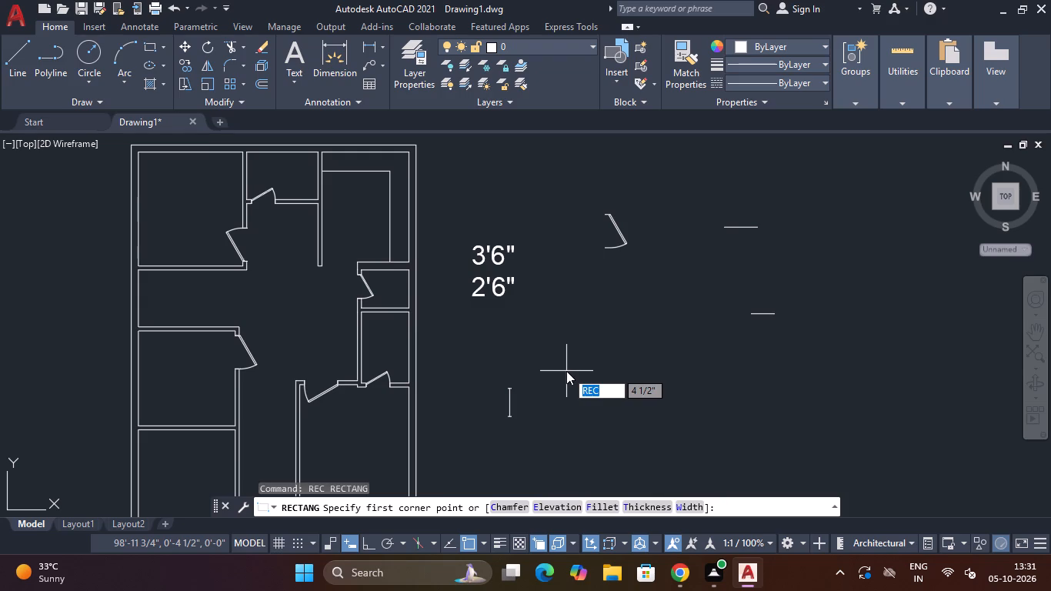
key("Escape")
Draw a 3' by 9" horizontal rectangle in the empty space east of the plan, just northeast of the rotated window block.
type("REC")
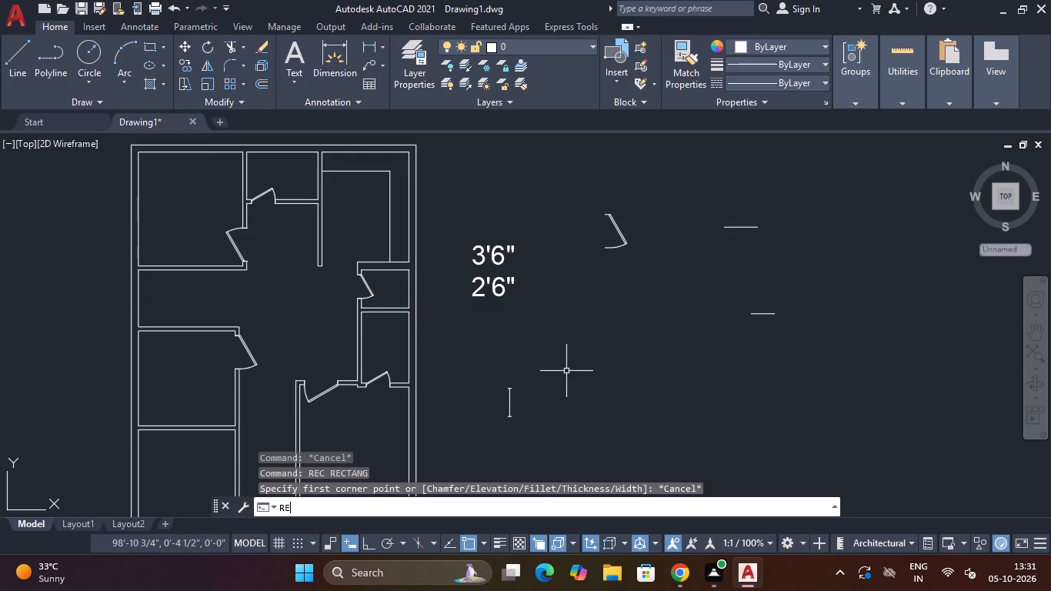
key("space")
left_click(546, 354)
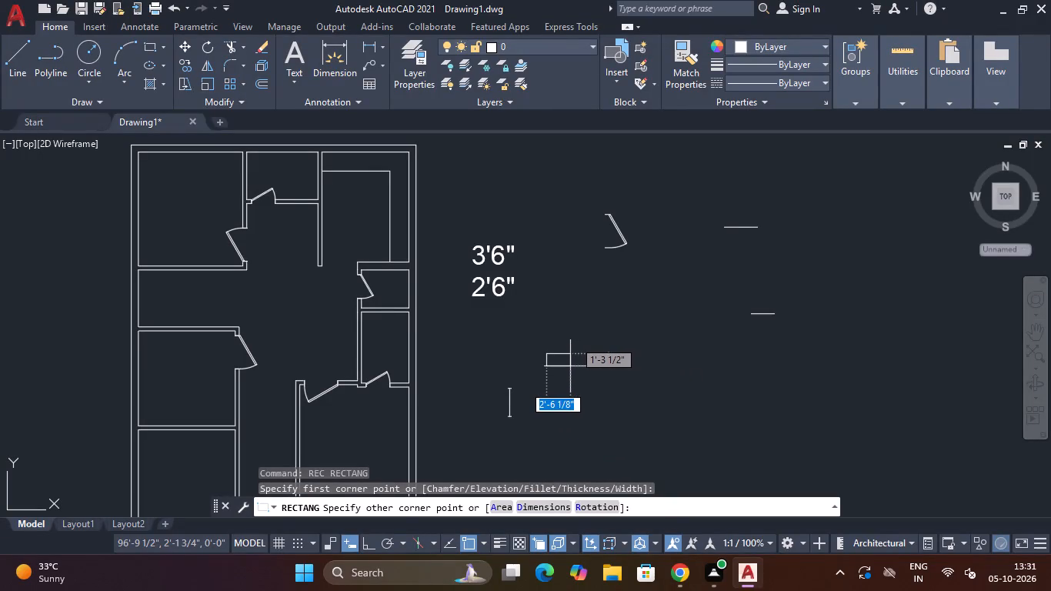
type("3'")
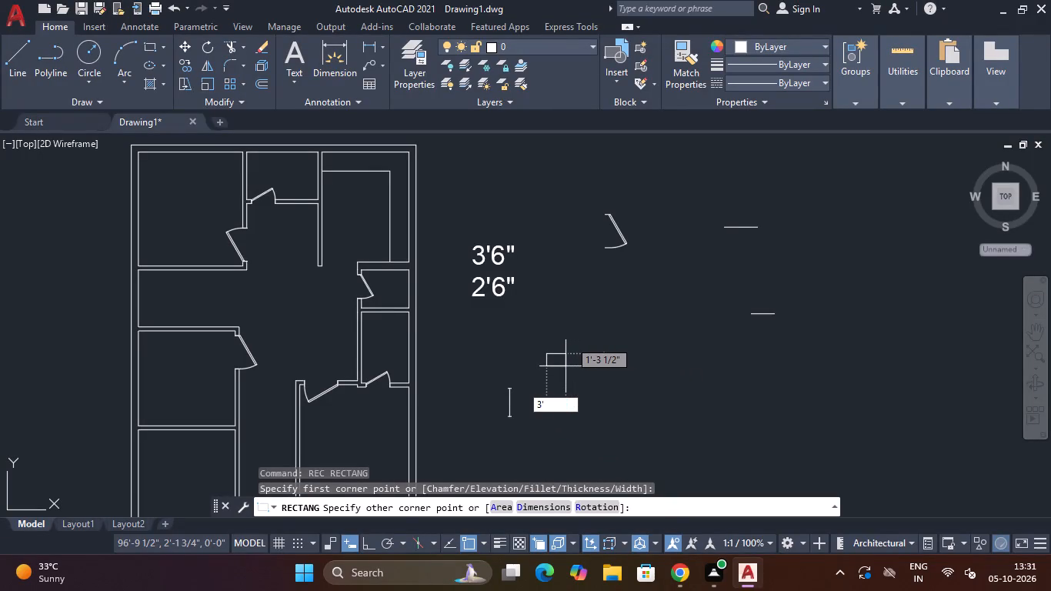
key("Tab")
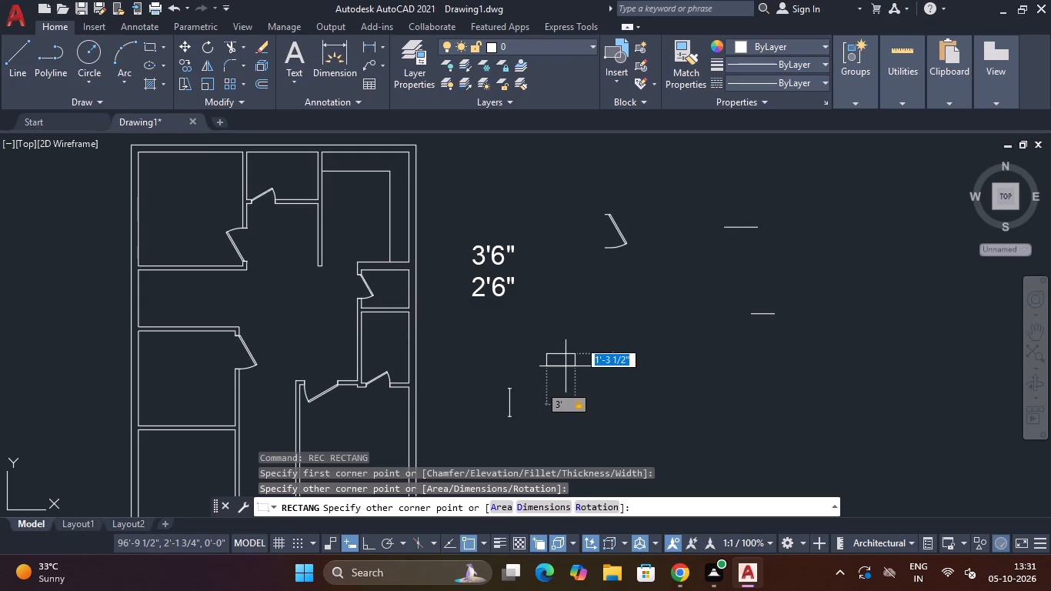
type("9\"")
key("Return")
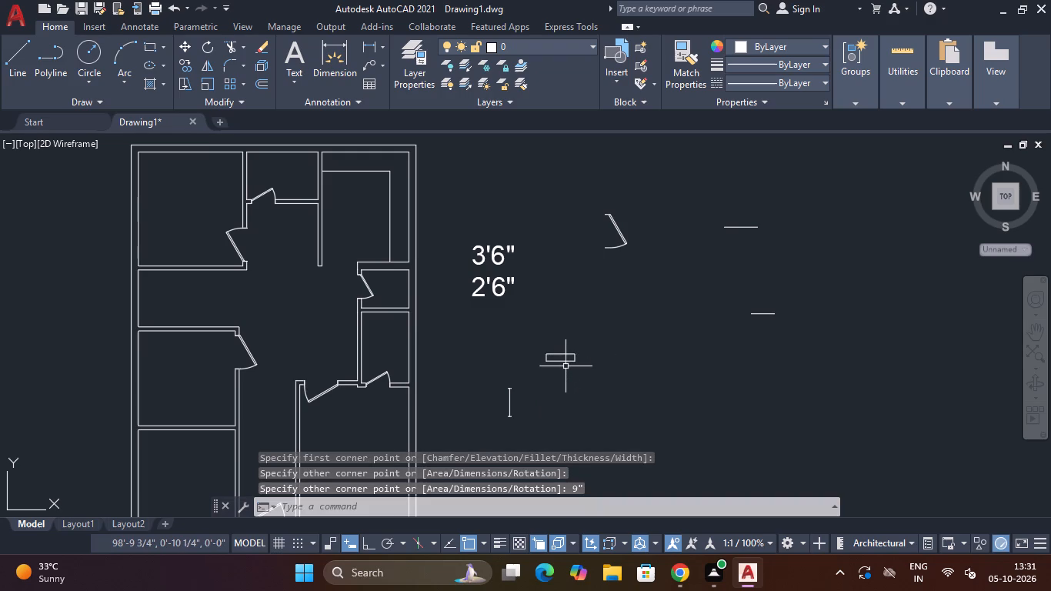
Explode the 3' by 9" rectangle into separate lines.
scroll(568, 352, "up", 2)
middle_click_drag(567, 351, 574, 312)
key("Escape")
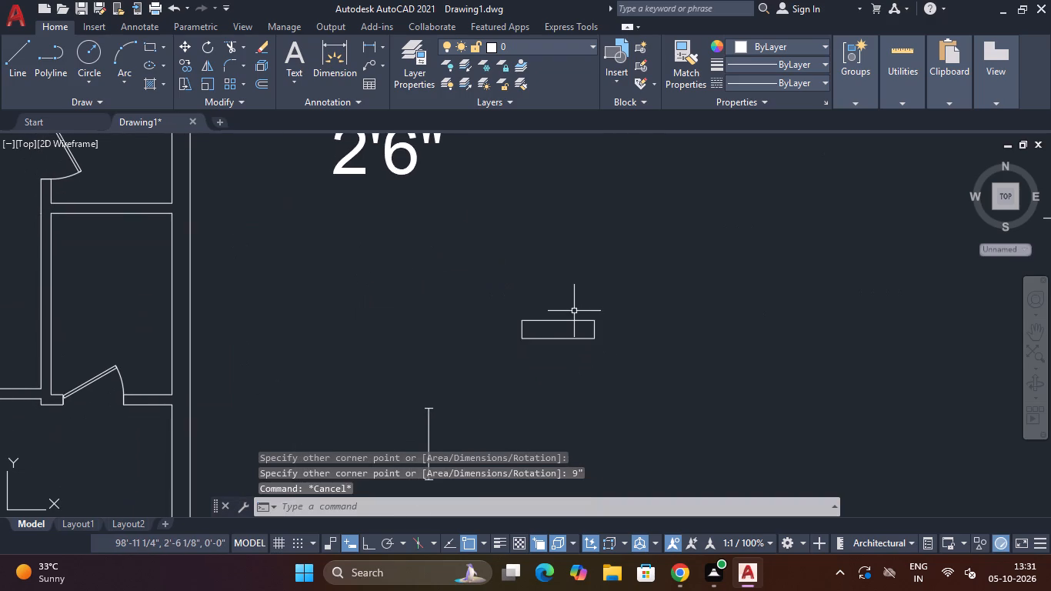
left_click(575, 311)
left_click(551, 337)
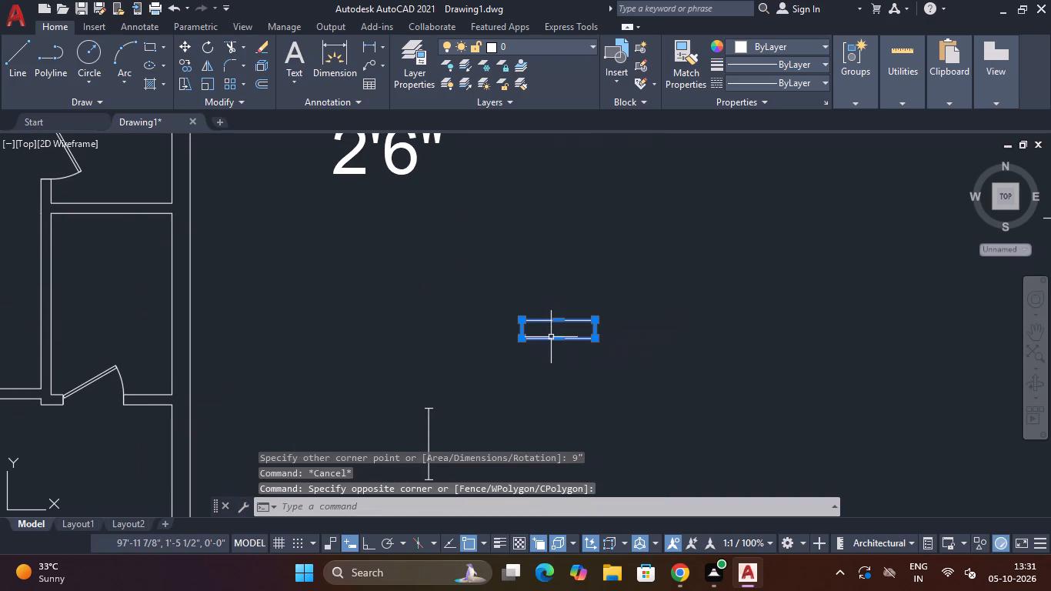
type("EXP")
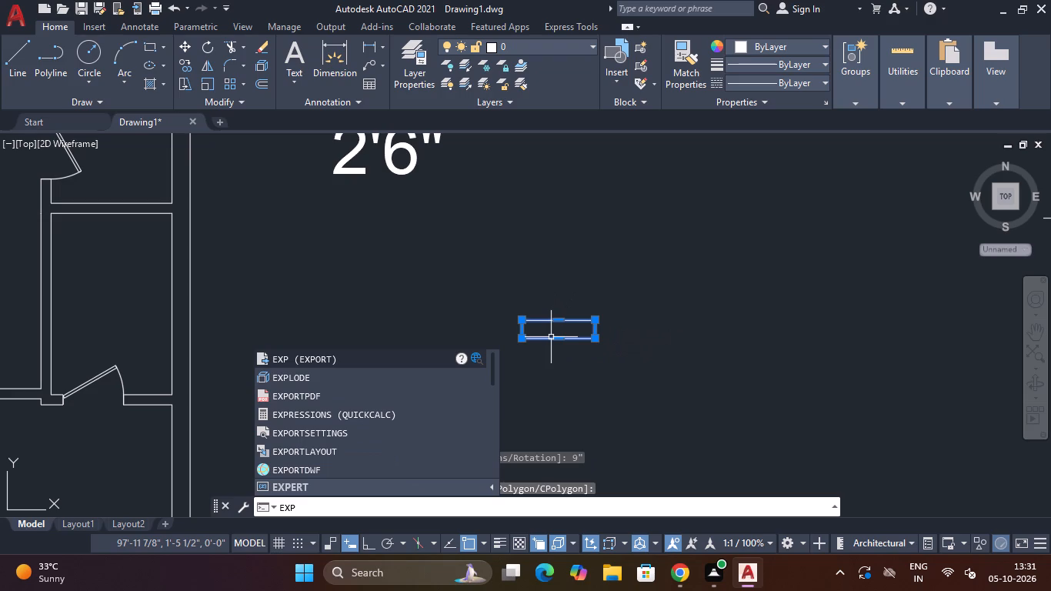
key("Down")
key("Return")
key("Escape")
key("Escape")
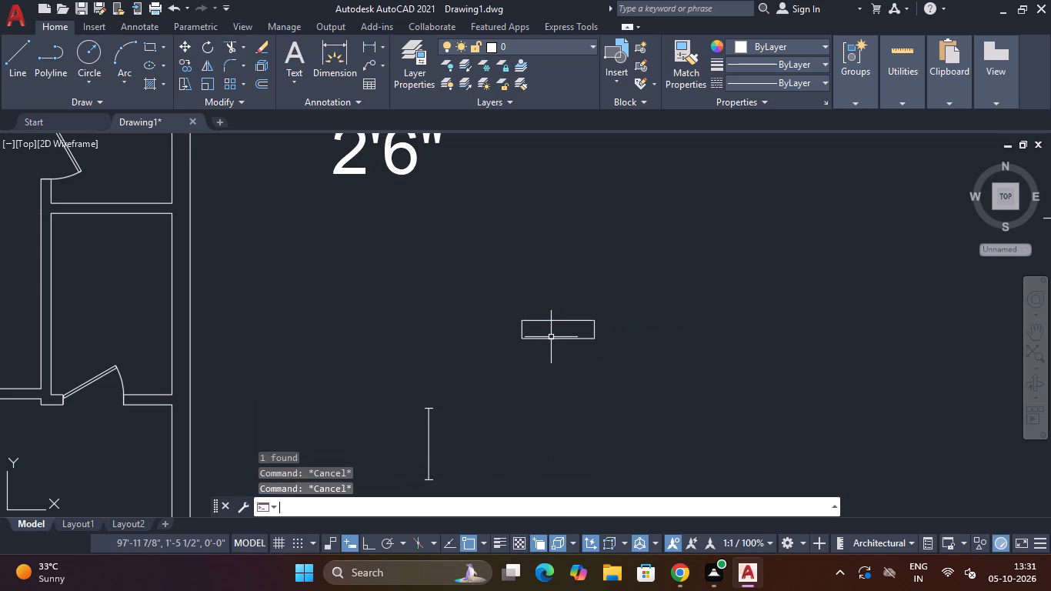
Offset the exploded rectangle's upper edge 2" inward, then offset each new line another 2" until three inner lines are drawn.
type("O")
key("space")
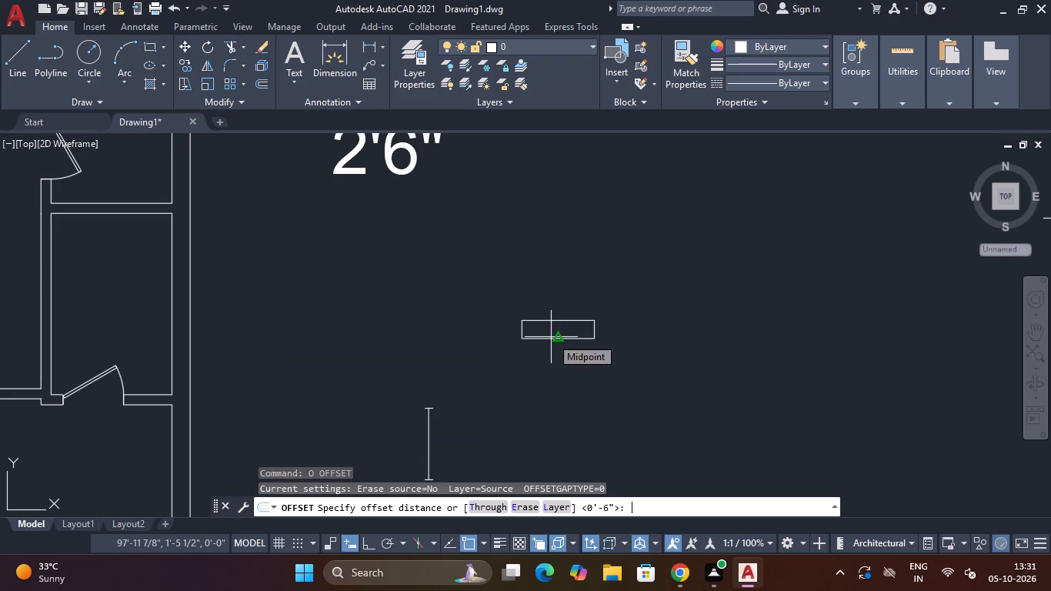
type("2\"")
key("Return")
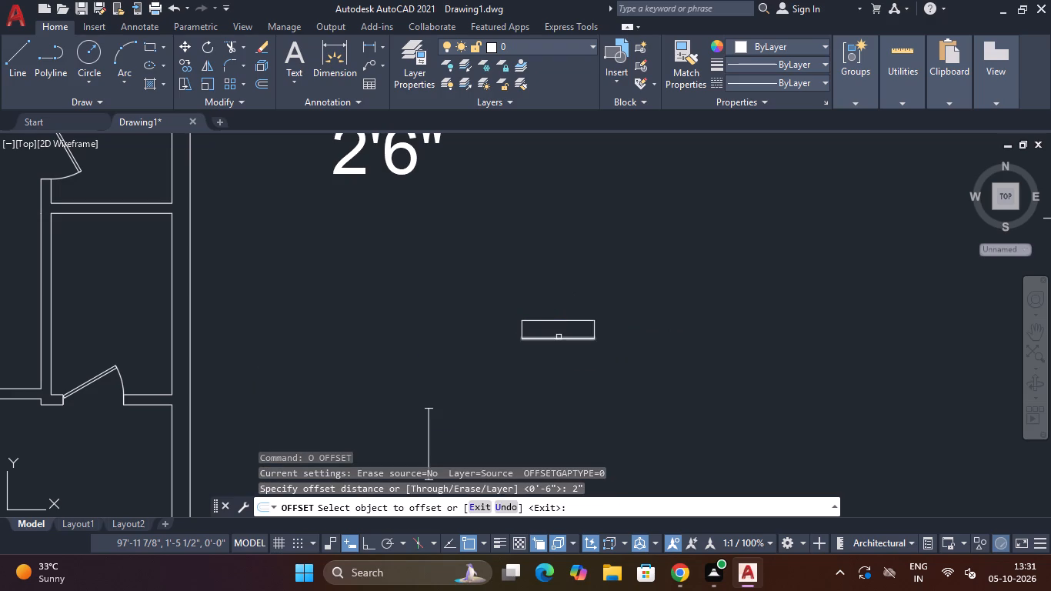
scroll(559, 337, "up", 2)
left_click(552, 293)
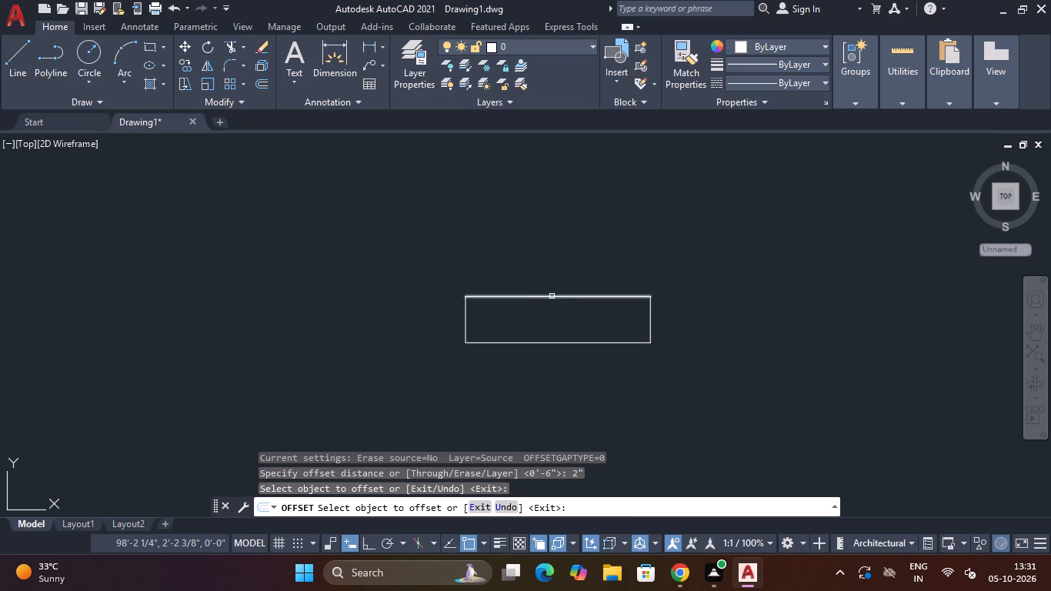
left_click(552, 296)
left_click(550, 306)
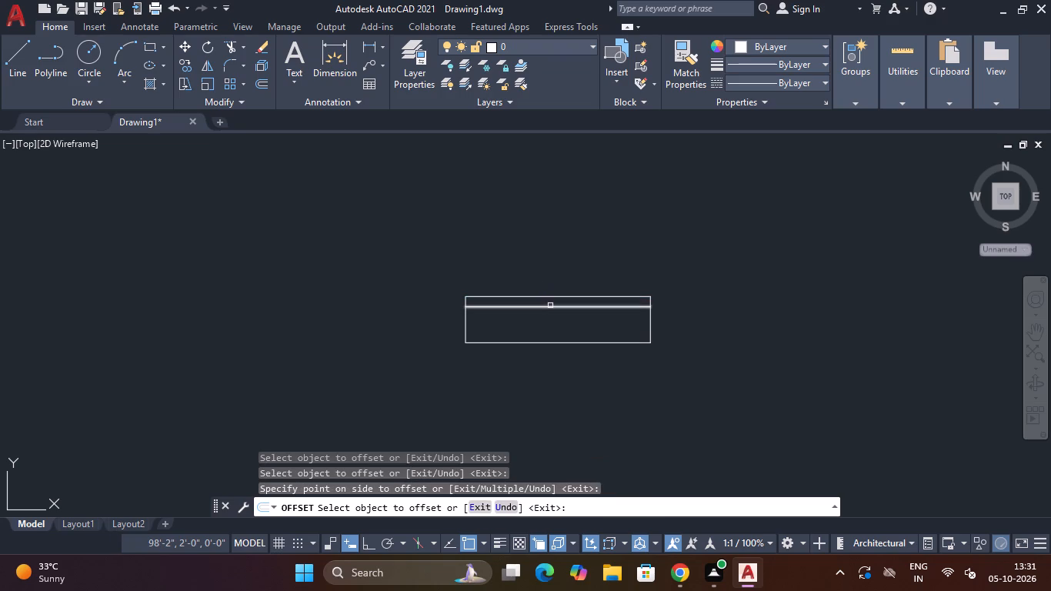
left_click(550, 306)
left_click(549, 317)
left_click(549, 319)
left_click(548, 331)
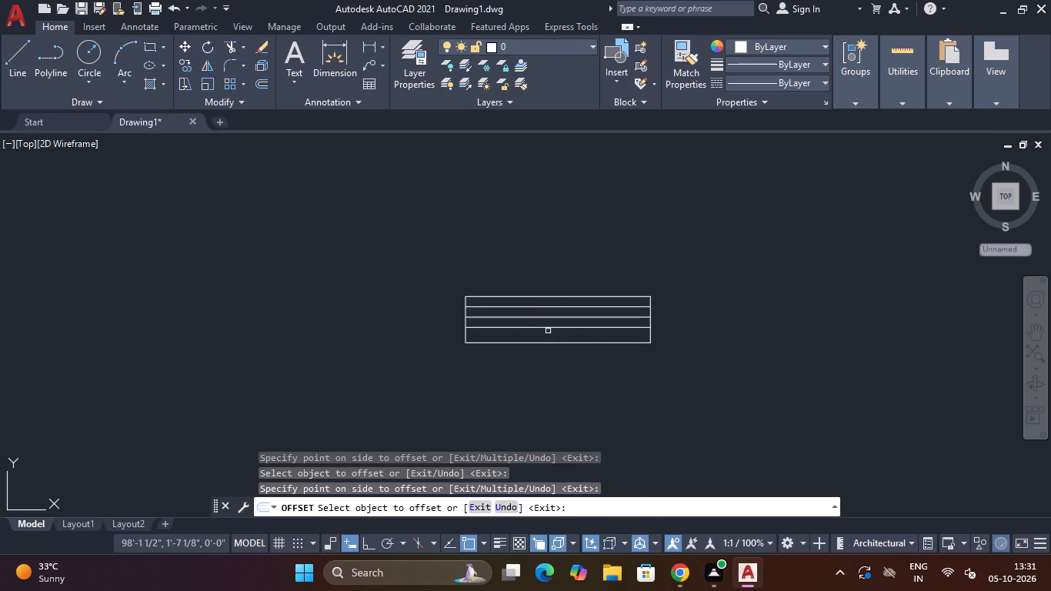
Offset the lowest inner line of the window rectangle another 2" downward to add a fourth inner line.
left_click(549, 329)
left_click(549, 336)
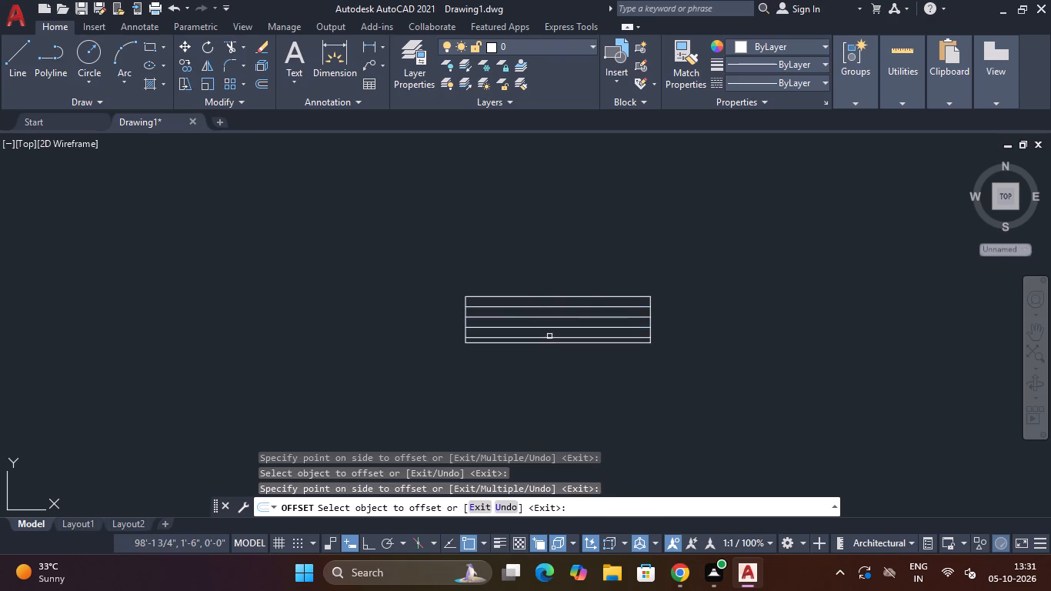
key("Escape")
key("Escape")
Convert the horizontal rectangle and its inner lines into a block named WINDOW with its base point at the upper-left corner.
scroll(620, 268, "down", 2)
left_click(656, 252)
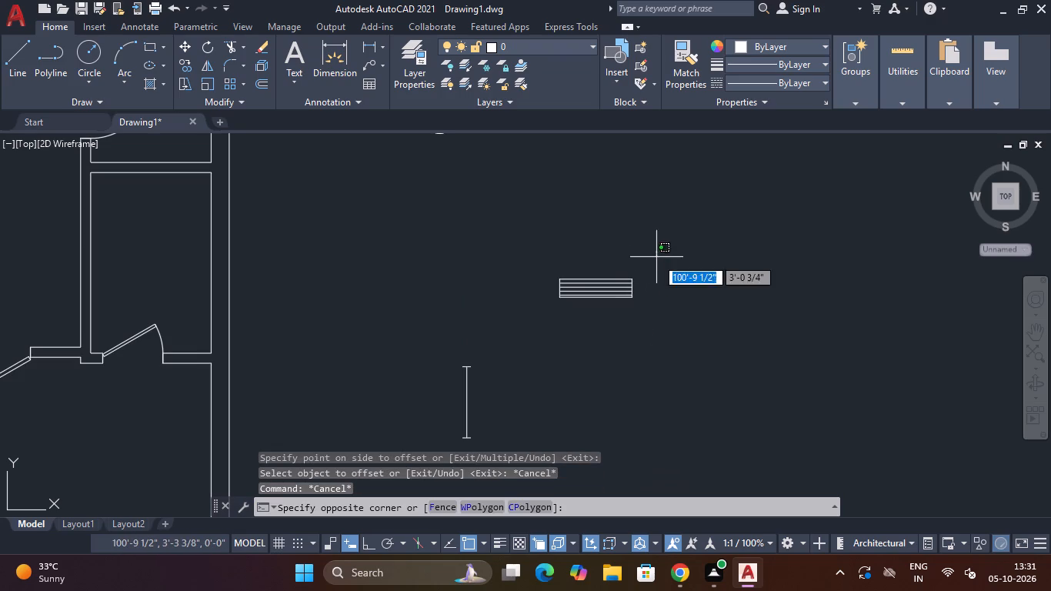
left_click(542, 329)
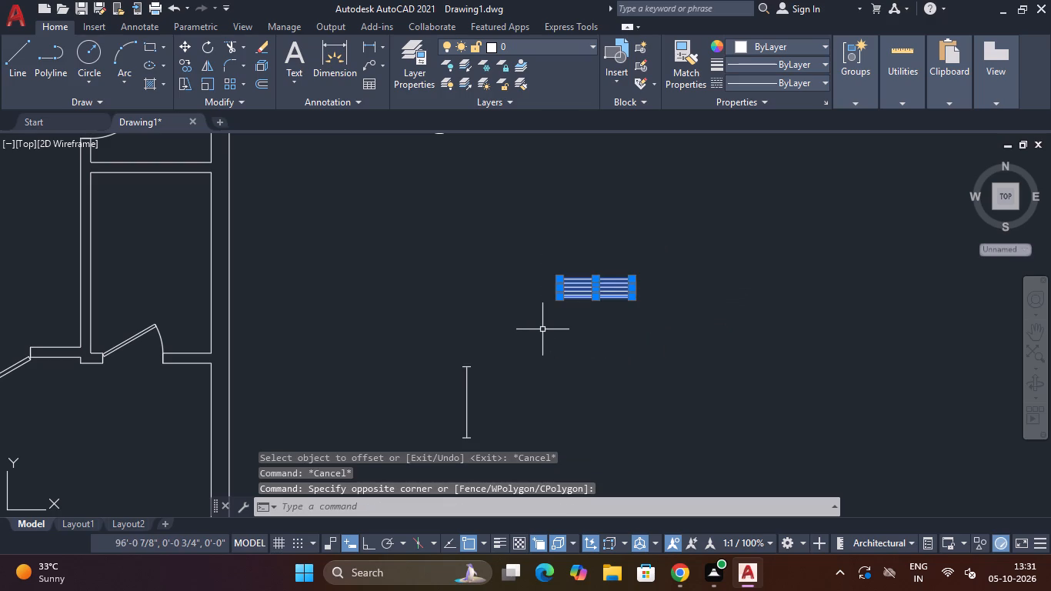
type("B")
key("space")
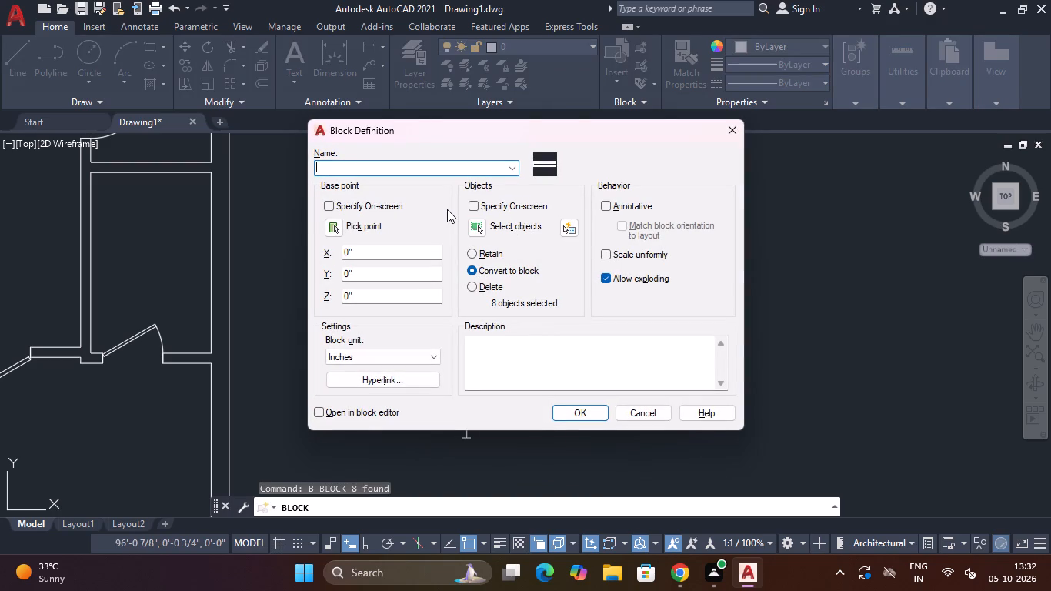
type("WINDOE")
key("space")
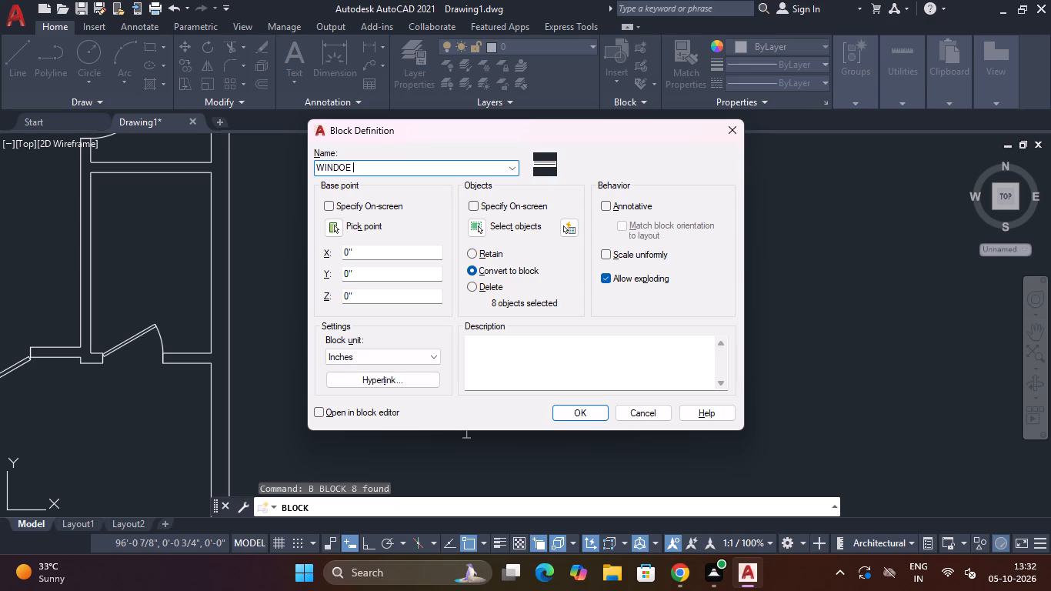
key("BackSpace")
key("BackSpace")
key("w")
left_click(333, 236)
scroll(543, 281, "up", 2)
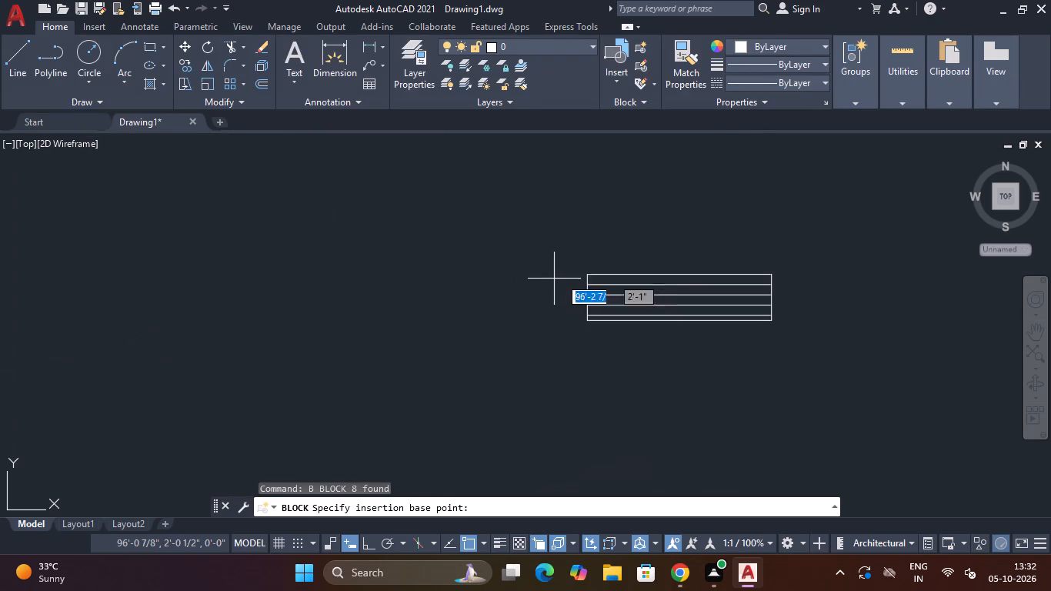
left_click(585, 272)
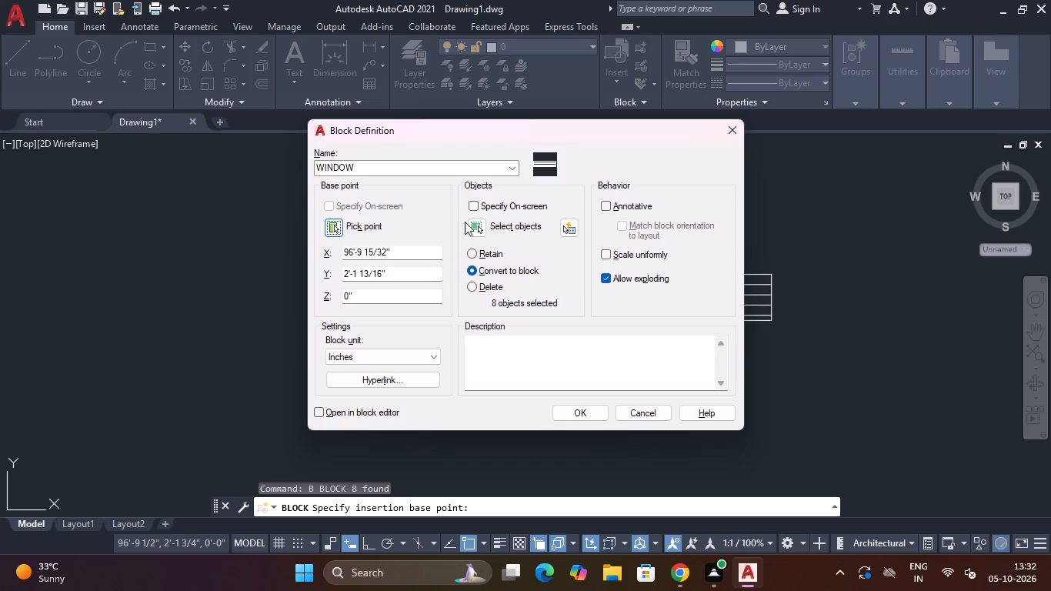
left_click(468, 226)
left_click(784, 242)
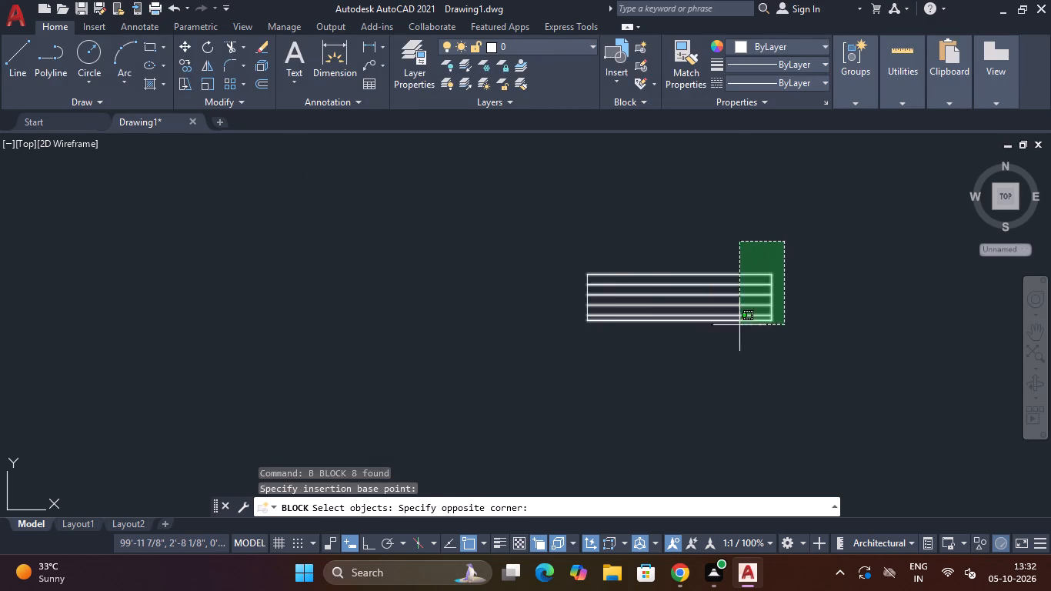
left_click(566, 362)
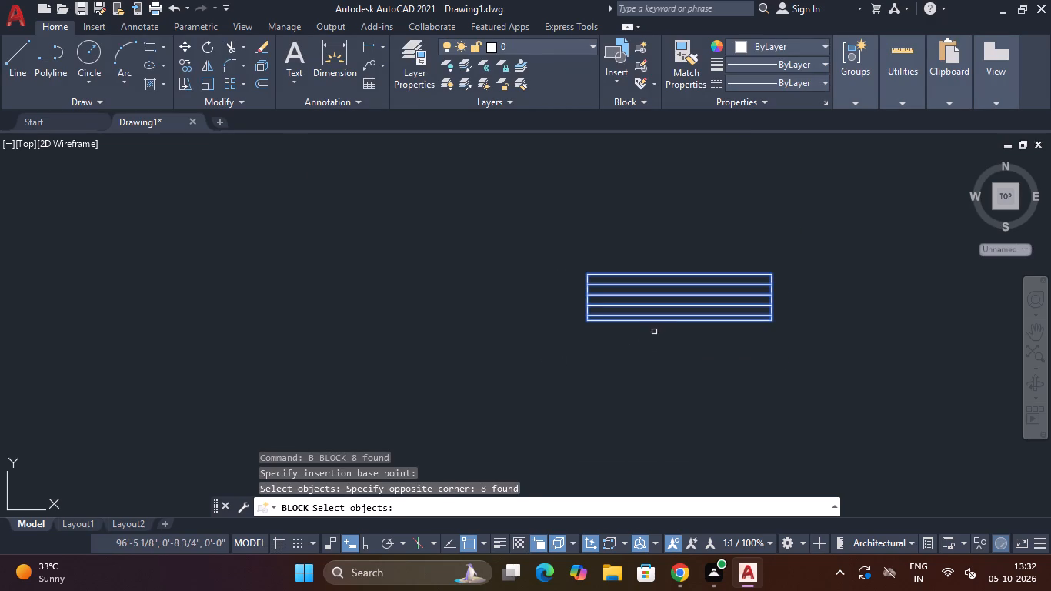
key("Return")
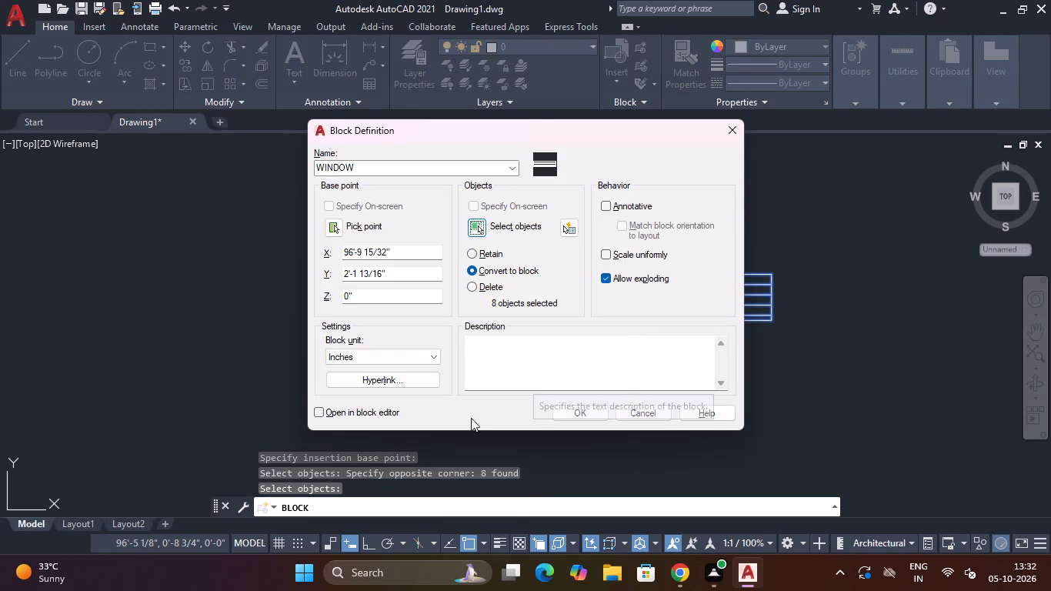
left_click(578, 409)
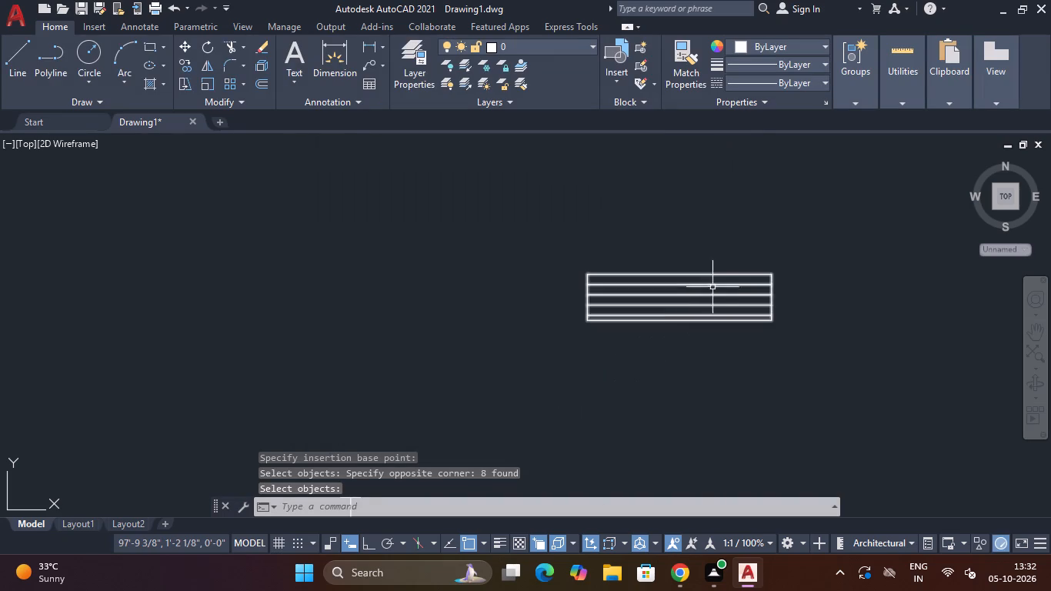
Rotate the WINDOW block 270° about its upper-right corner with Ortho on so it stands vertically.
scroll(777, 237, "down", 2)
left_click(805, 229)
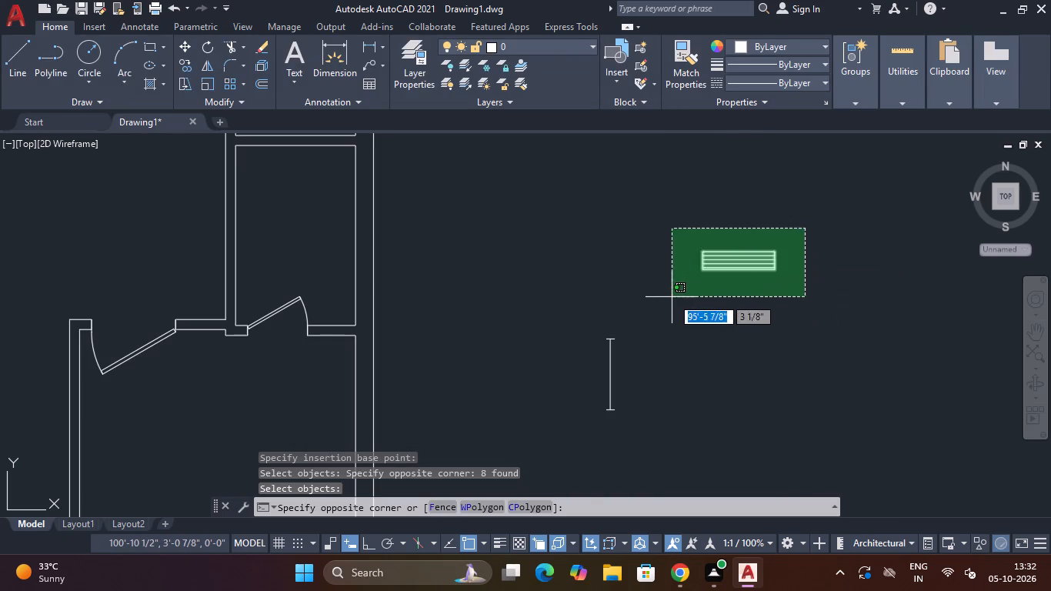
left_click(672, 297)
type("RO")
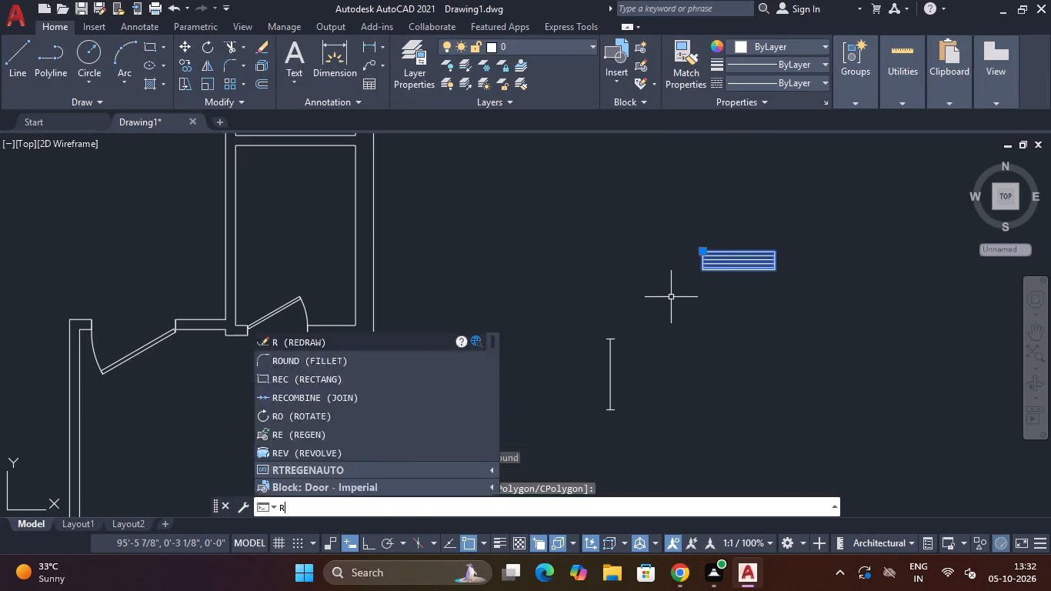
key("space")
left_click(774, 249)
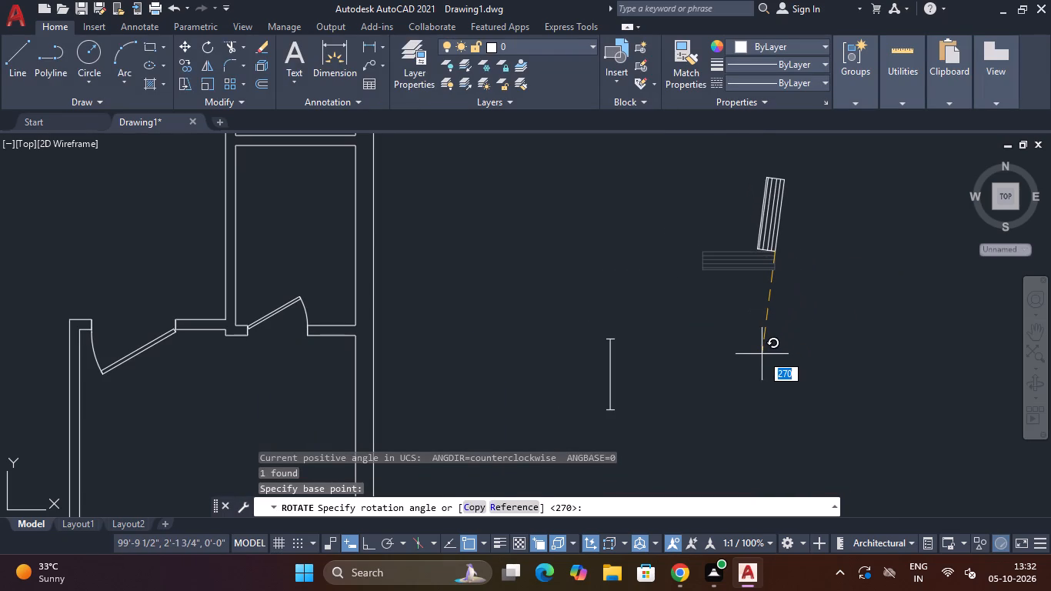
key("F8")
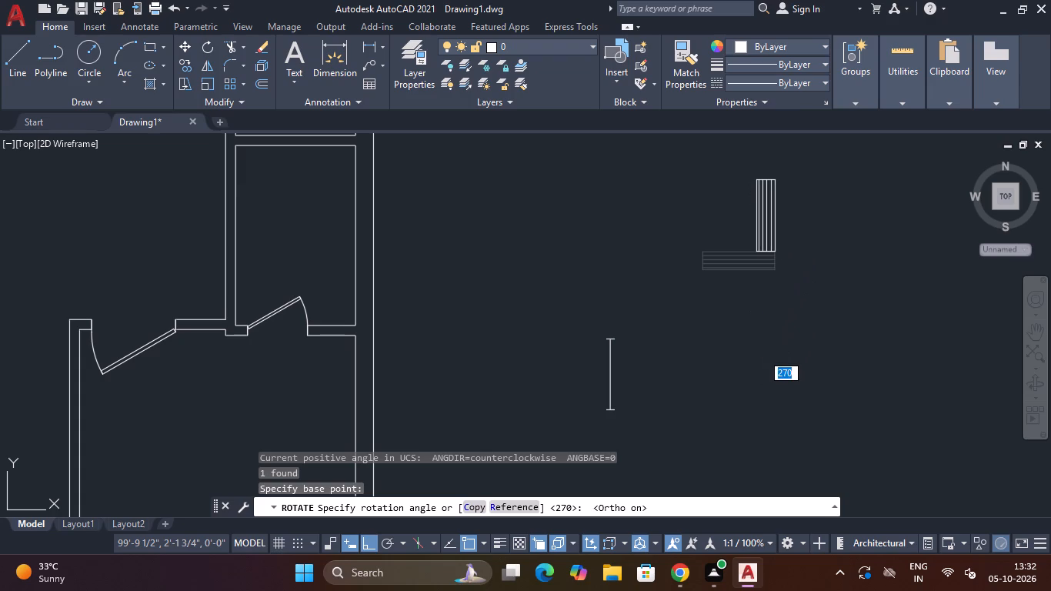
left_click(778, 295)
middle_click_drag(778, 295, 746, 376)
scroll(738, 337, "up", 1)
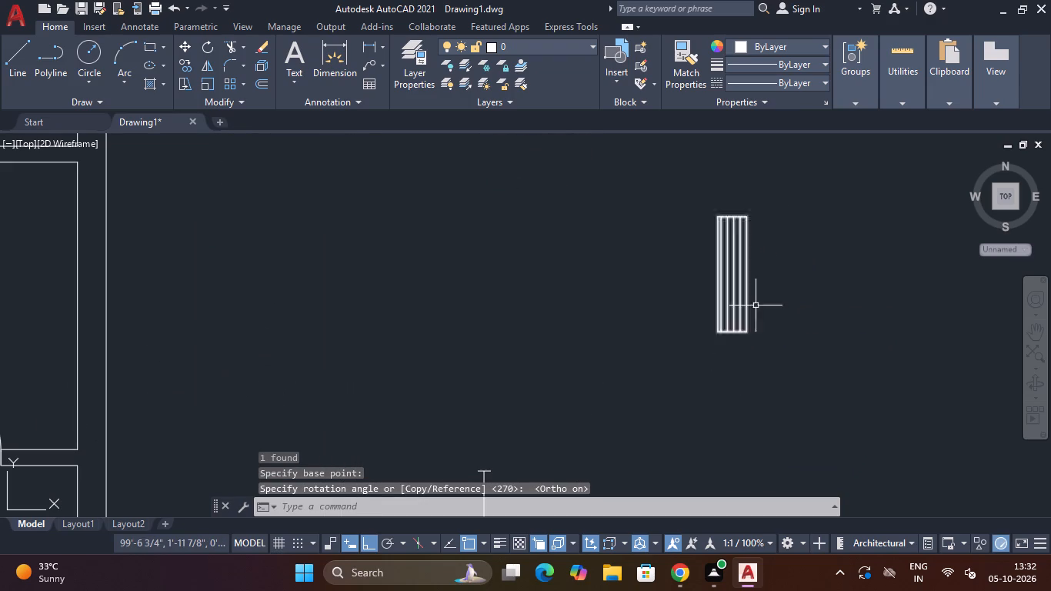
key("Escape")
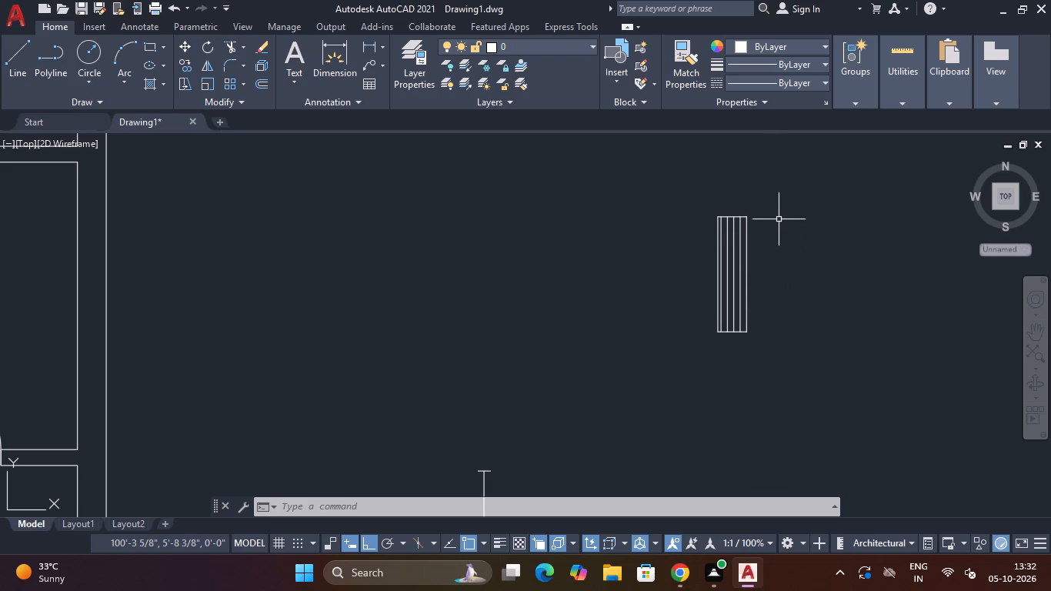
Move the vertical WINDOW block by its upper-right corner onto the outer line of the southeast room's east wall, about mid-wall.
scroll(746, 235, "up", 2)
scroll(745, 235, "down", 3)
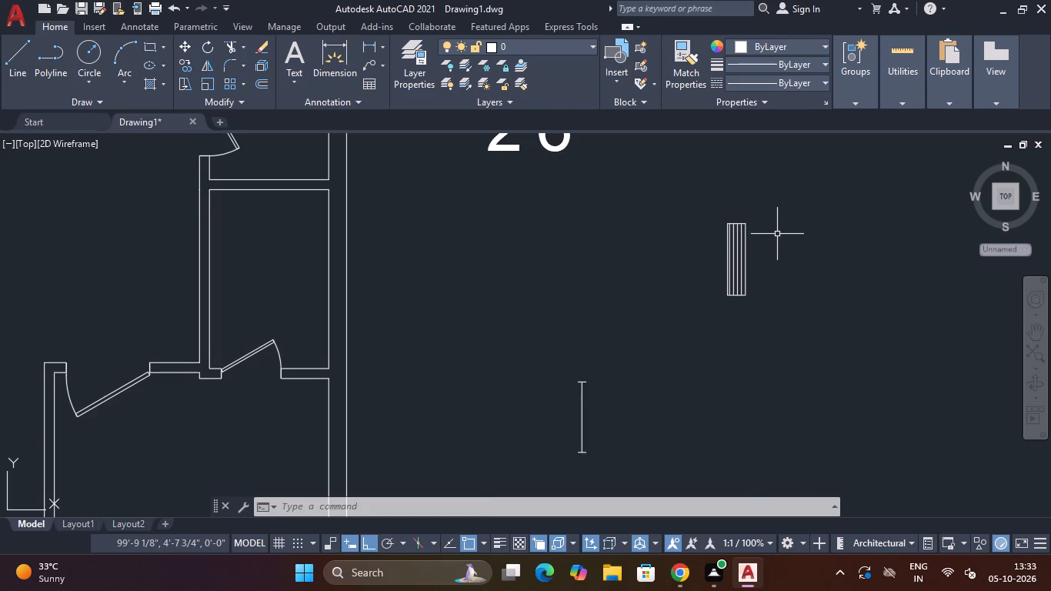
middle_click_drag(777, 234, 771, 245)
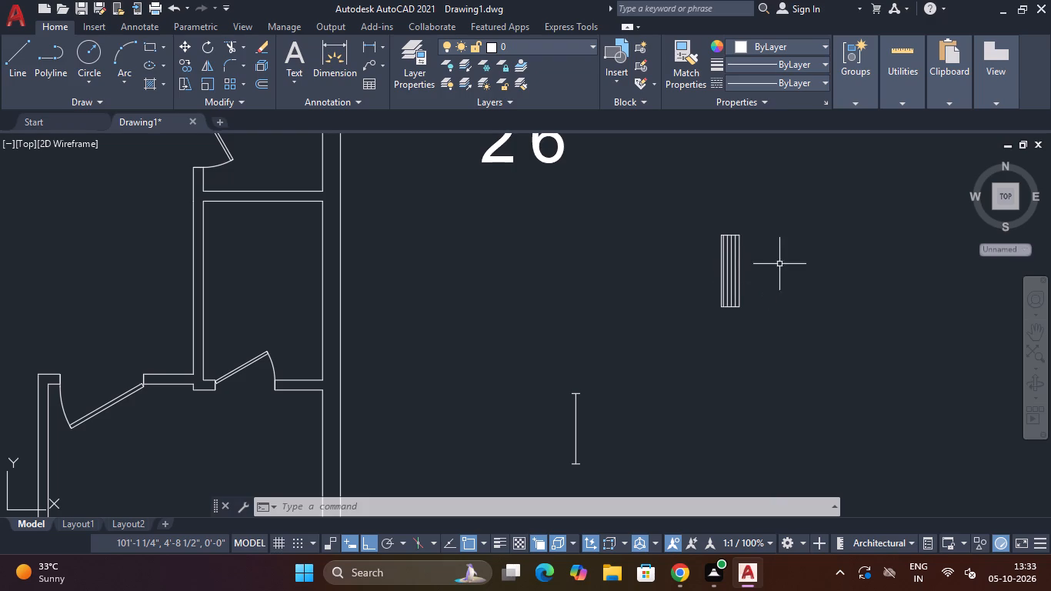
left_click(769, 212)
left_click(715, 317)
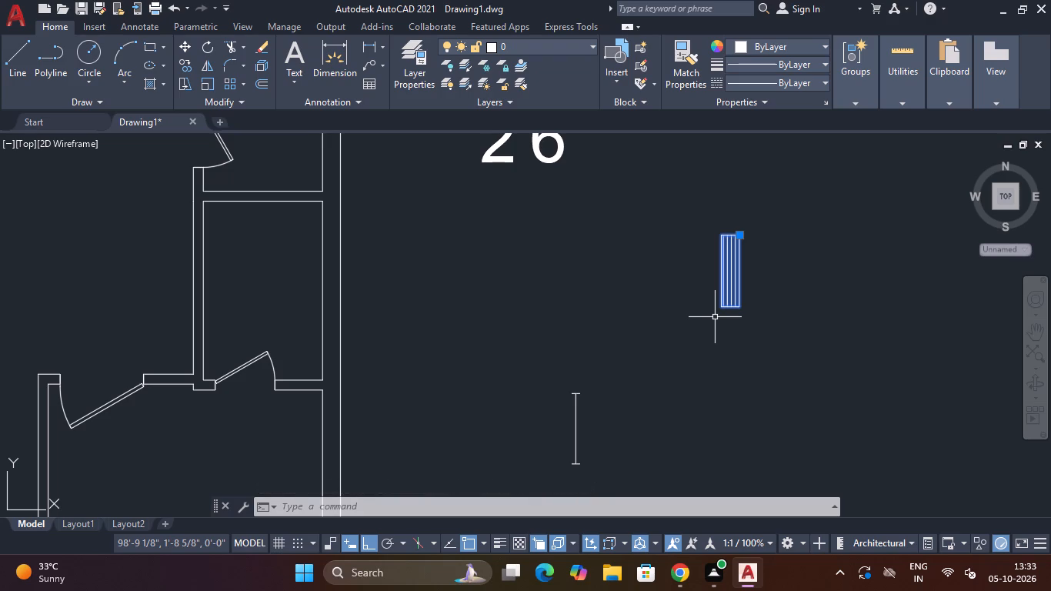
scroll(694, 346, "down", 2)
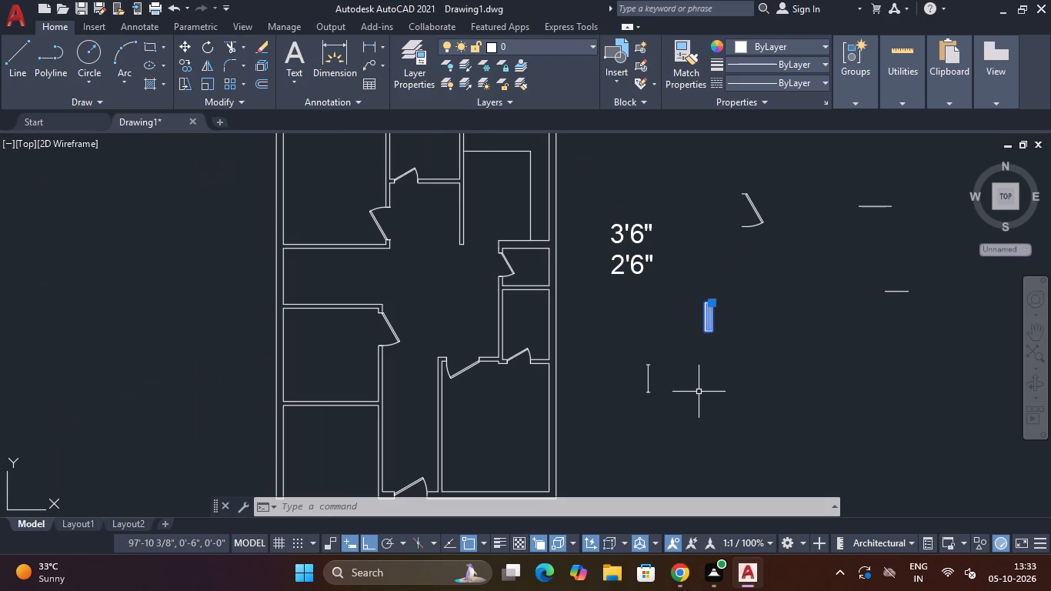
type("M")
key("space")
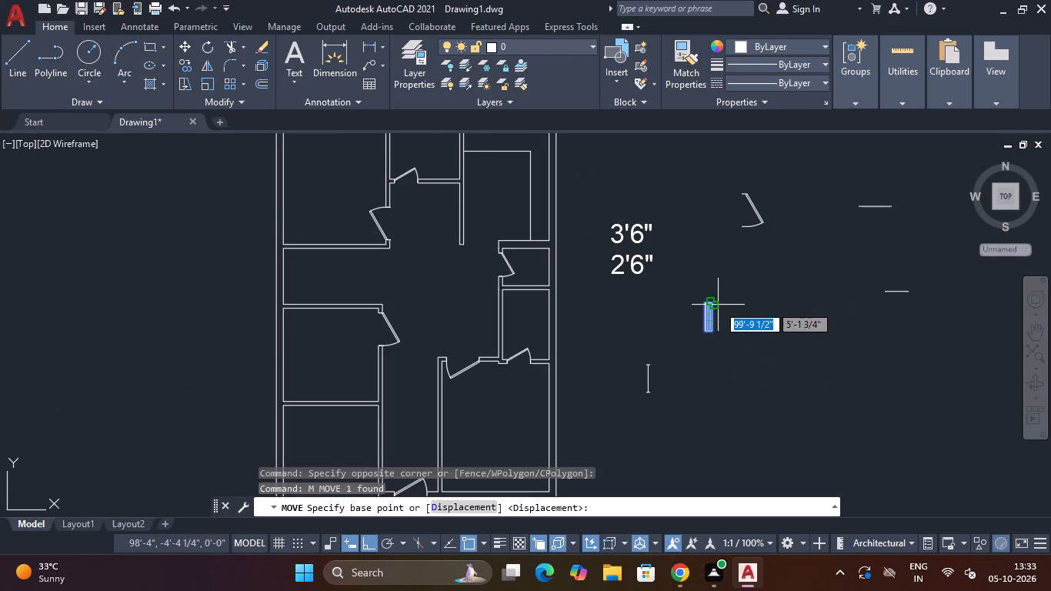
scroll(715, 300, "up", 2)
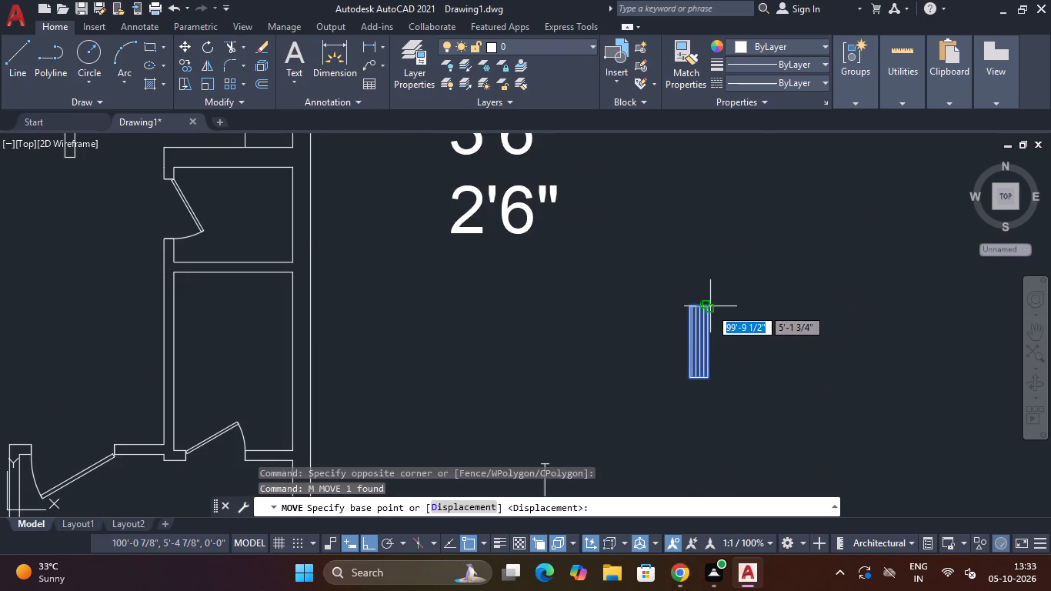
scroll(708, 310, "up", 3)
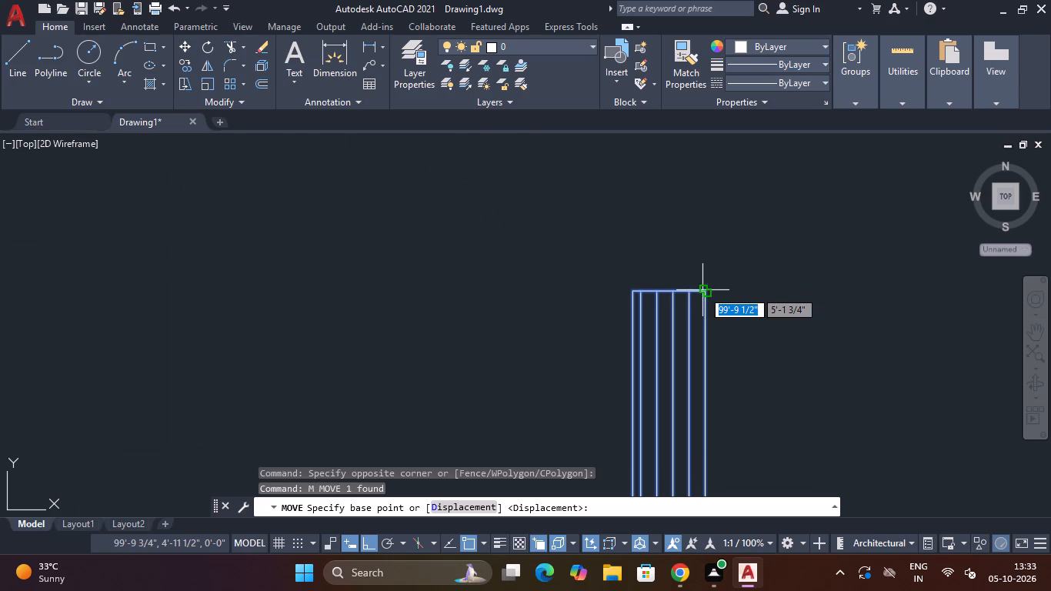
left_click(705, 291)
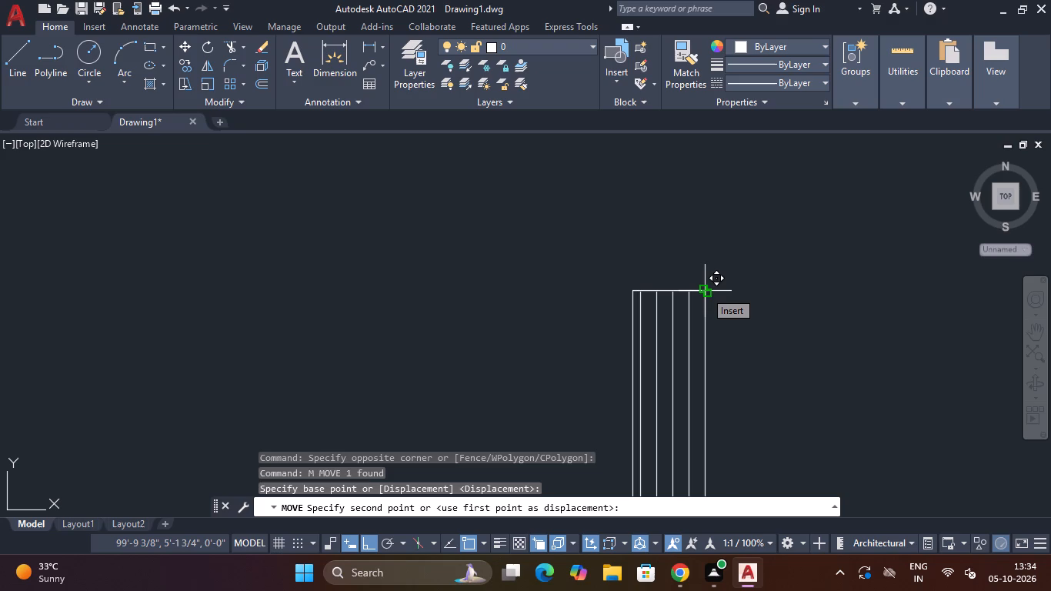
scroll(725, 285, "down", 2)
middle_click_drag(671, 316, 790, 235)
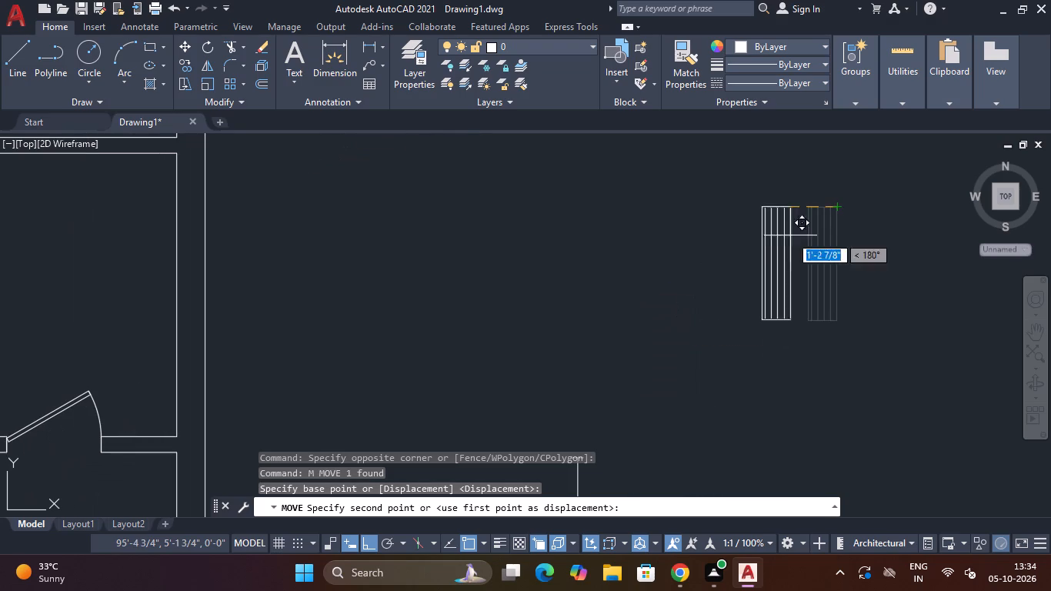
key("F8")
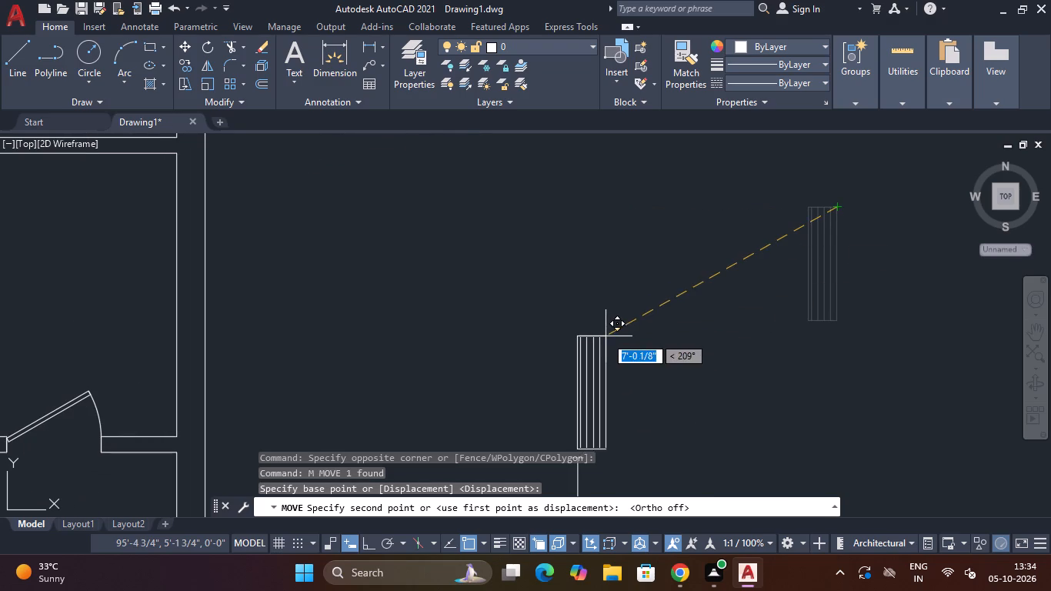
scroll(606, 336, "down", 2)
middle_click_drag(590, 340, 613, 247)
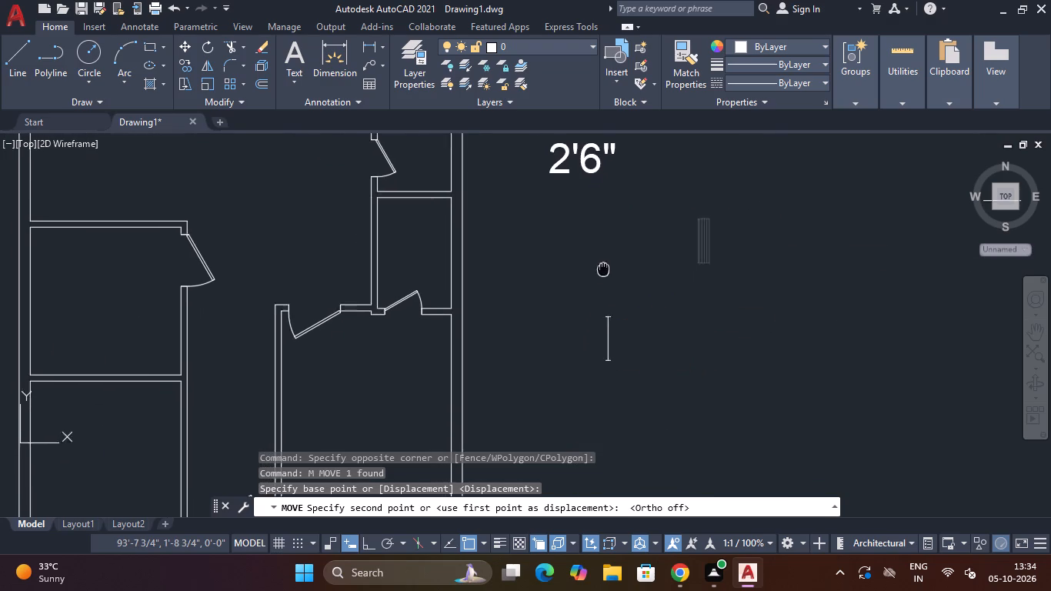
middle_click_drag(613, 247, 640, 187)
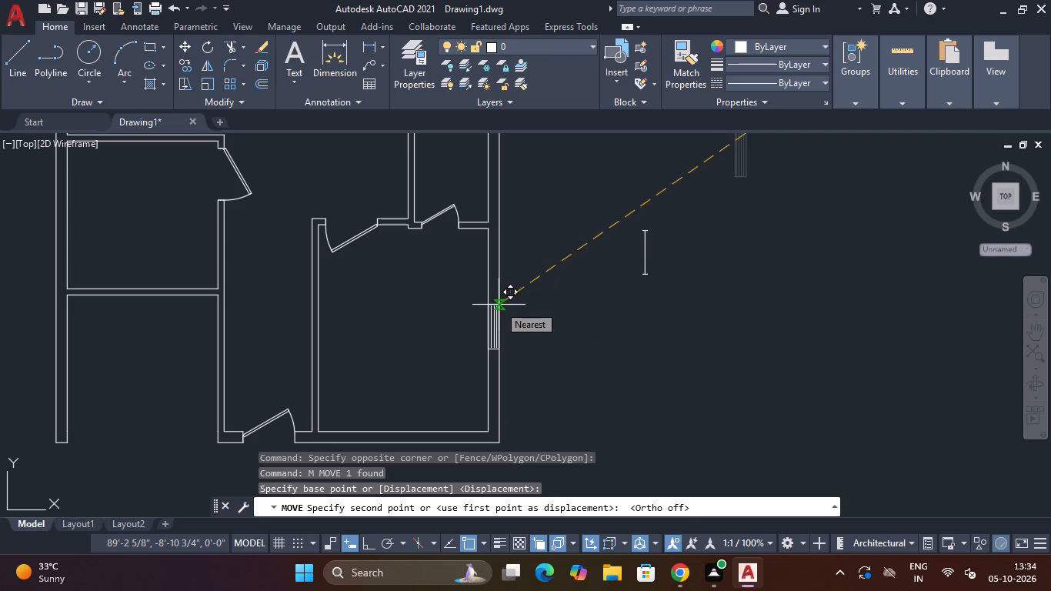
left_click(499, 305)
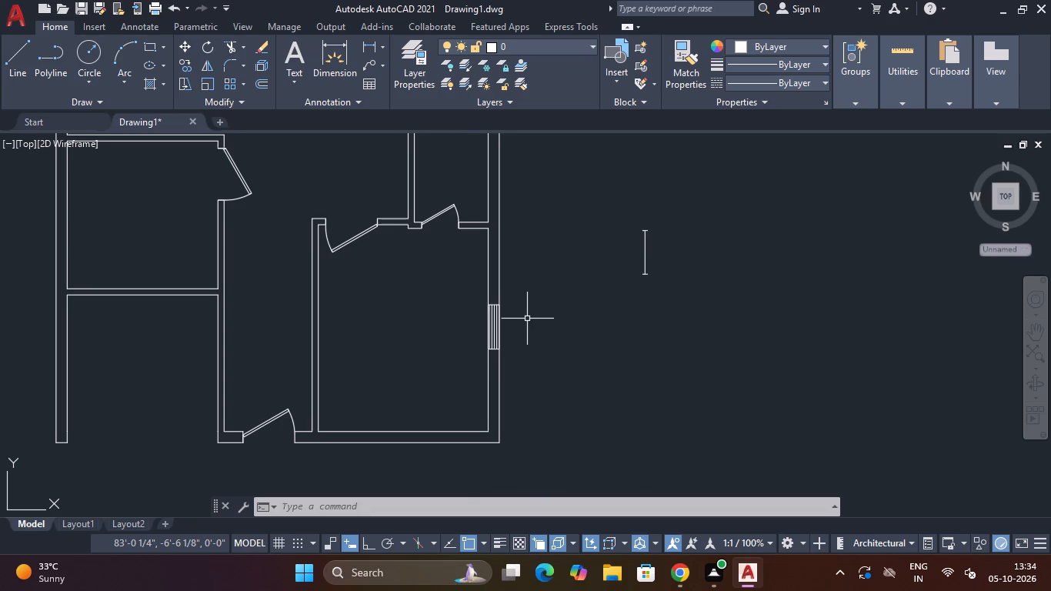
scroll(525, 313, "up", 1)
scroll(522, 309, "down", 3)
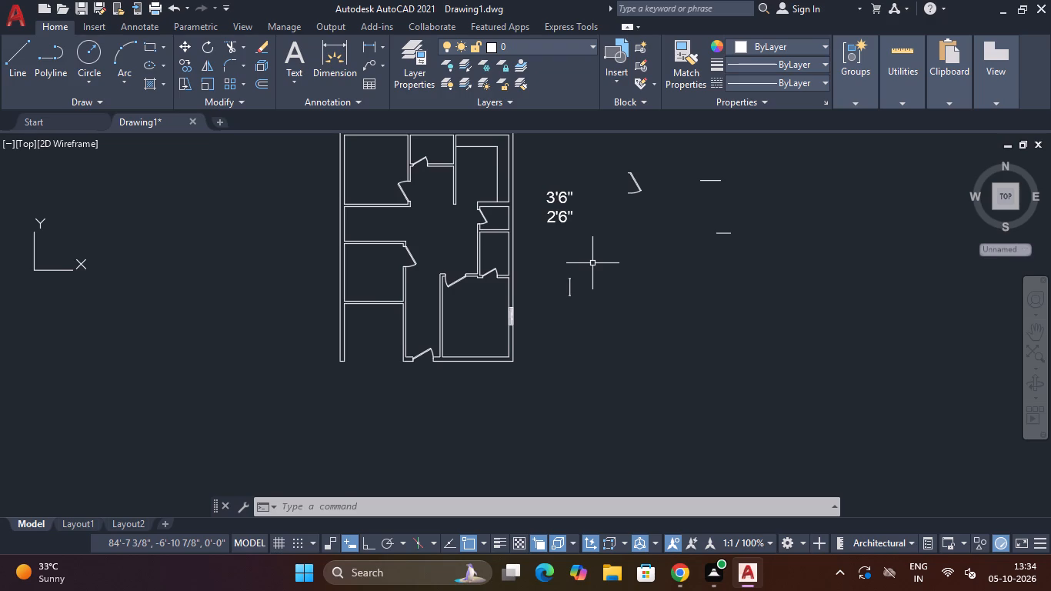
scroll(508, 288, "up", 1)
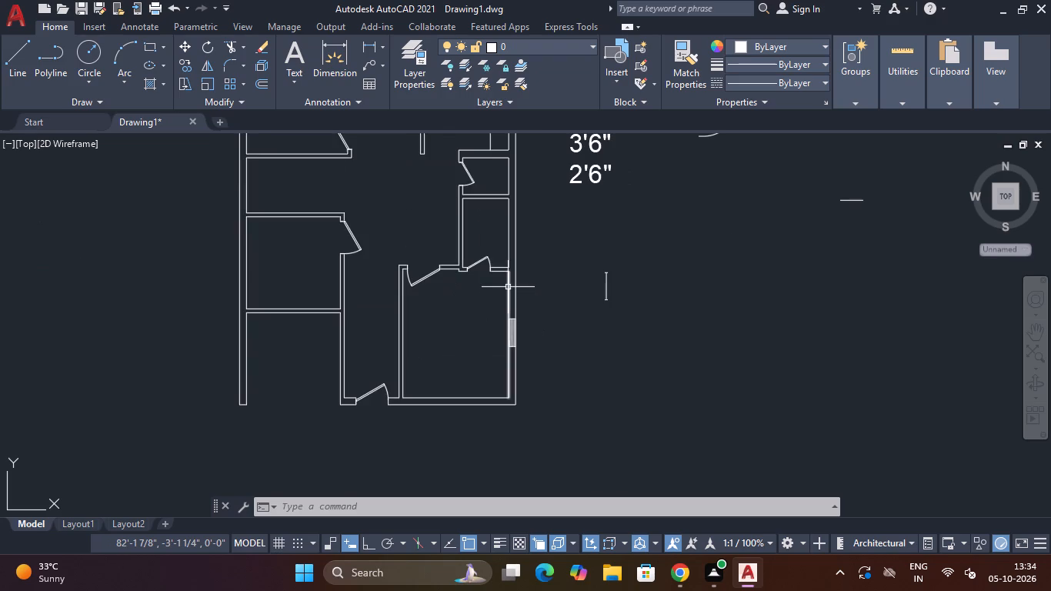
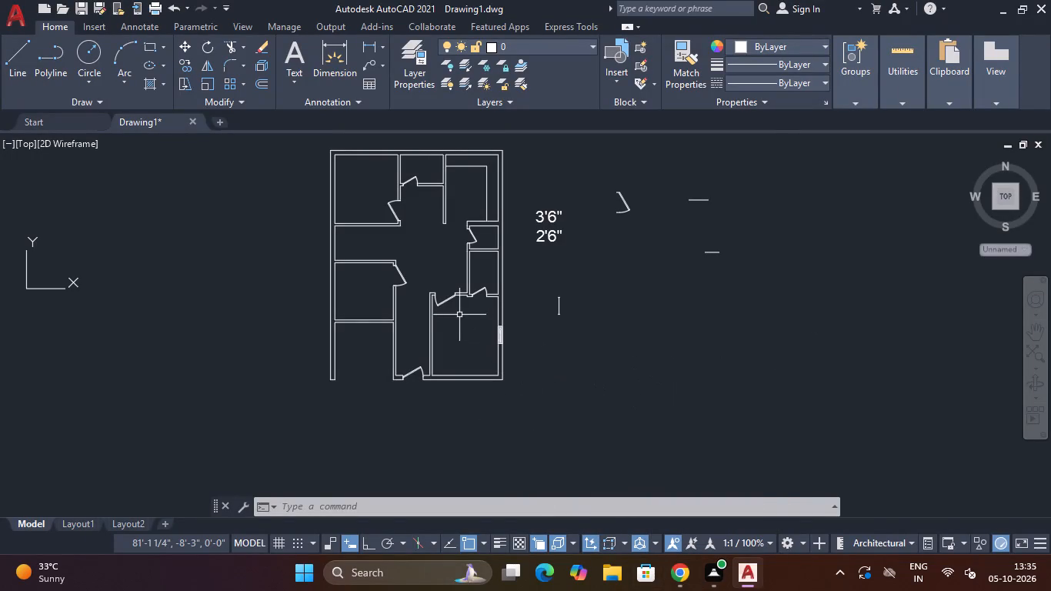
Move the window block from the lower-right room about 25' up the right exterior wall, beside the top-right room.
scroll(475, 307, "up", 1)
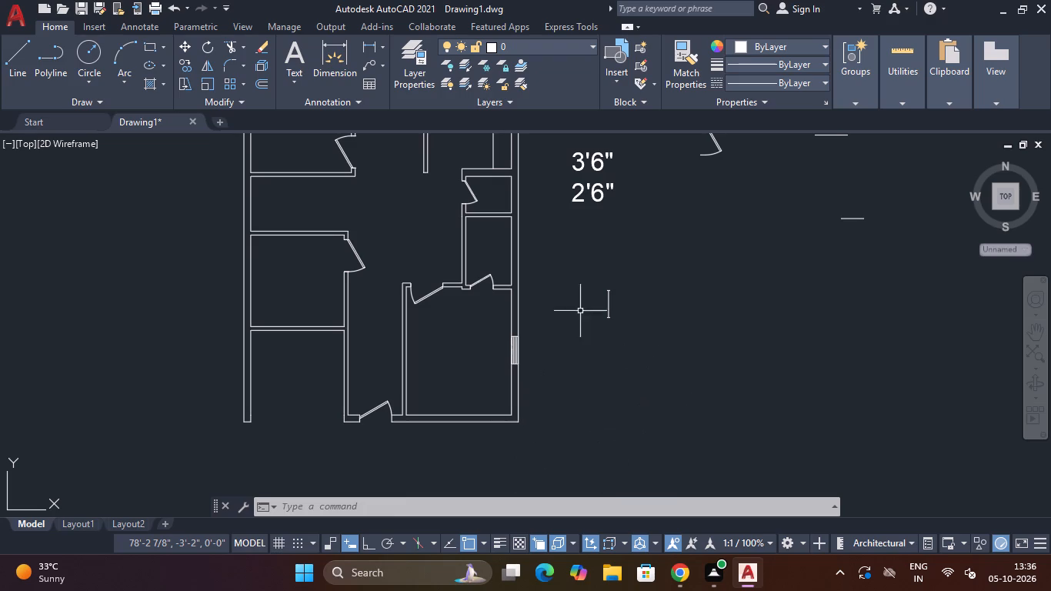
scroll(525, 336, "up", 2)
scroll(527, 322, "down", 3)
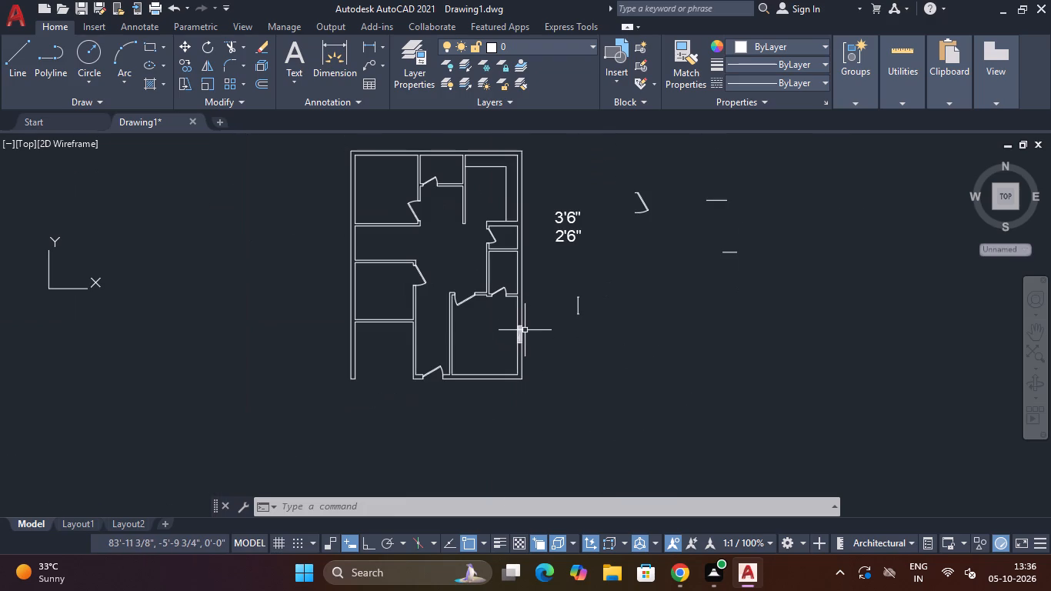
scroll(521, 334, "up", 1)
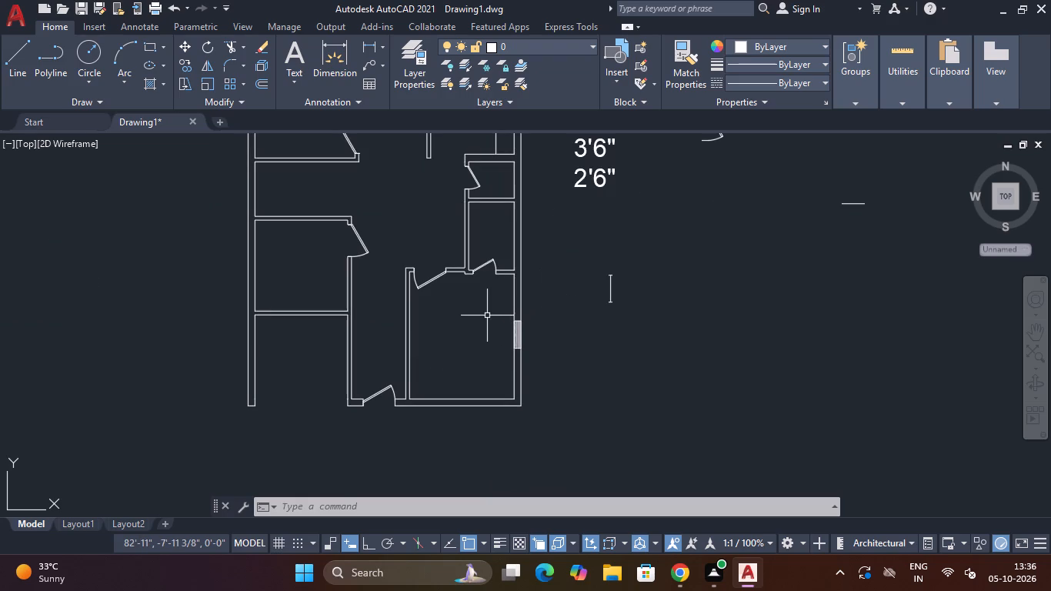
left_click(486, 312)
left_click(530, 358)
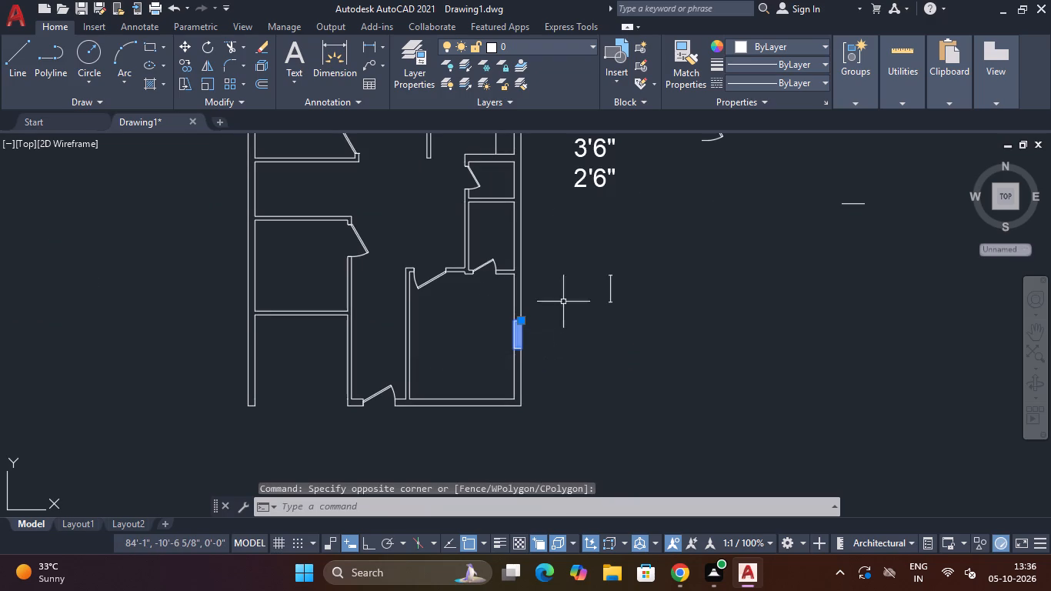
scroll(563, 301, "down", 2)
scroll(563, 300, "up", 1)
key("m")
key("space")
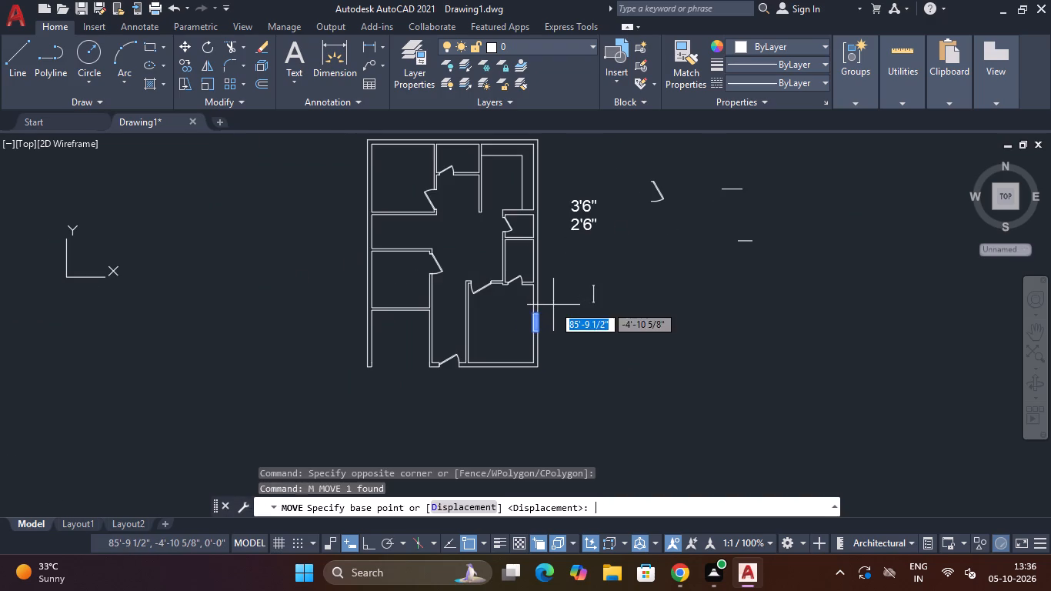
scroll(539, 320, "up", 4)
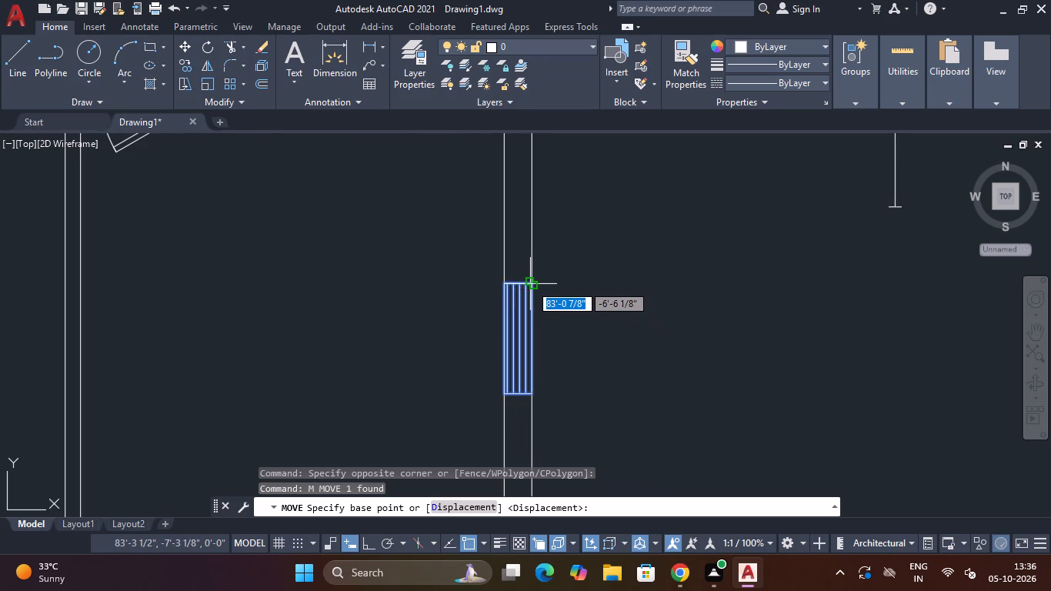
left_click(534, 284)
scroll(537, 280, "down", 4)
middle_click_drag(553, 243, 537, 496)
scroll(518, 293, "up", 2)
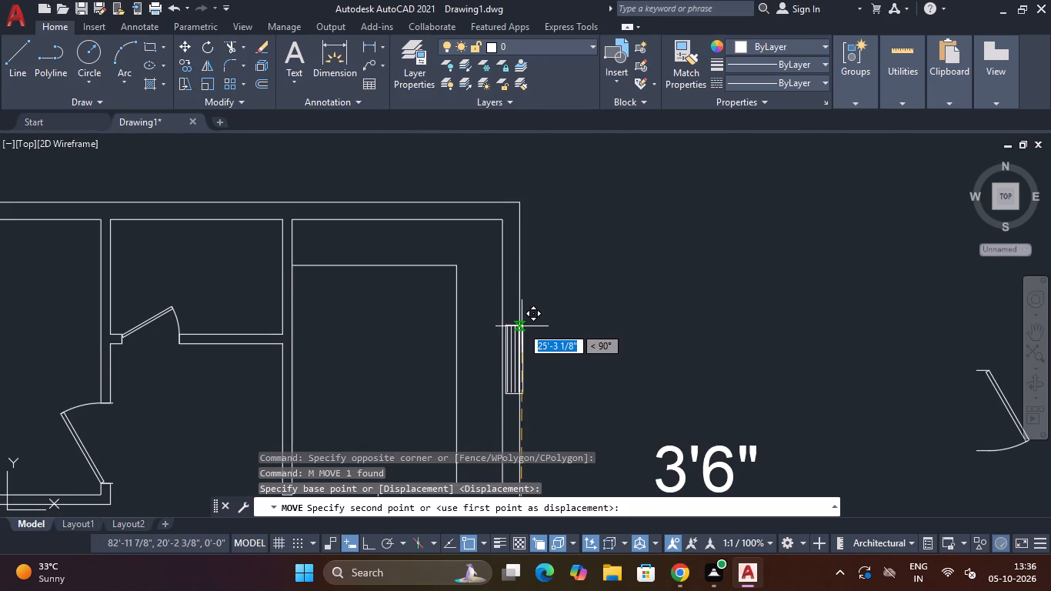
left_click(520, 333)
scroll(525, 334, "down", 5)
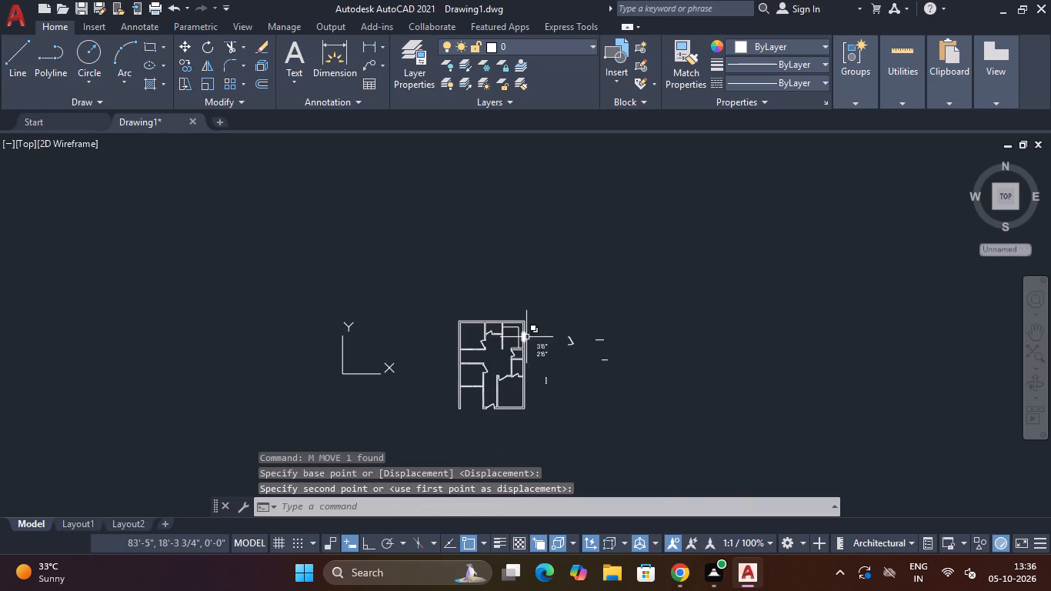
Copy the top-right room's window from its lower outer corner about 24'-8" down the same exterior wall to the bottom-right room.
scroll(528, 379, "up", 2)
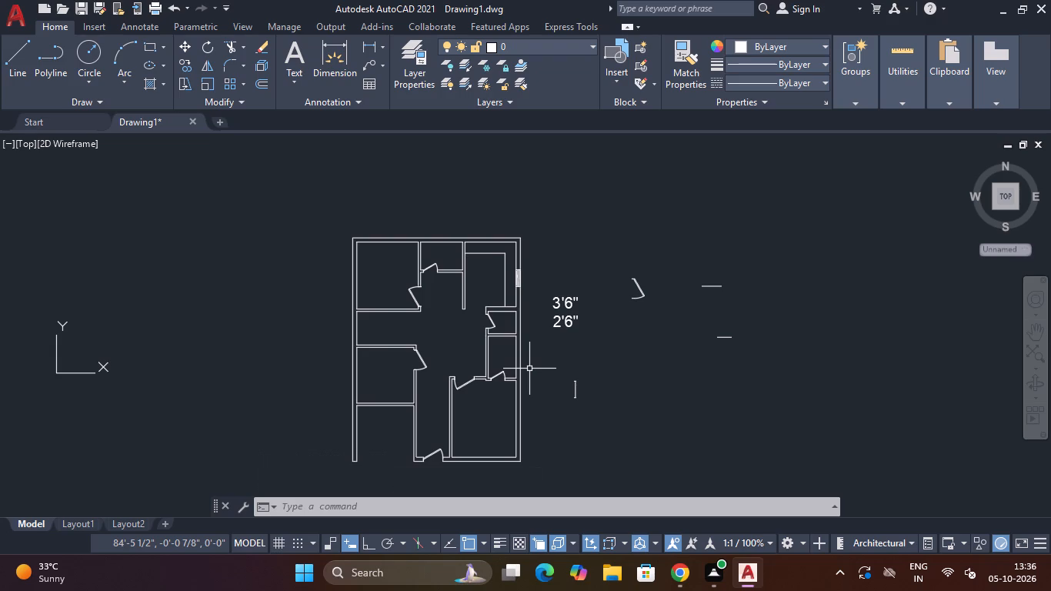
scroll(519, 379, "up", 2)
scroll(613, 285, "down", 1)
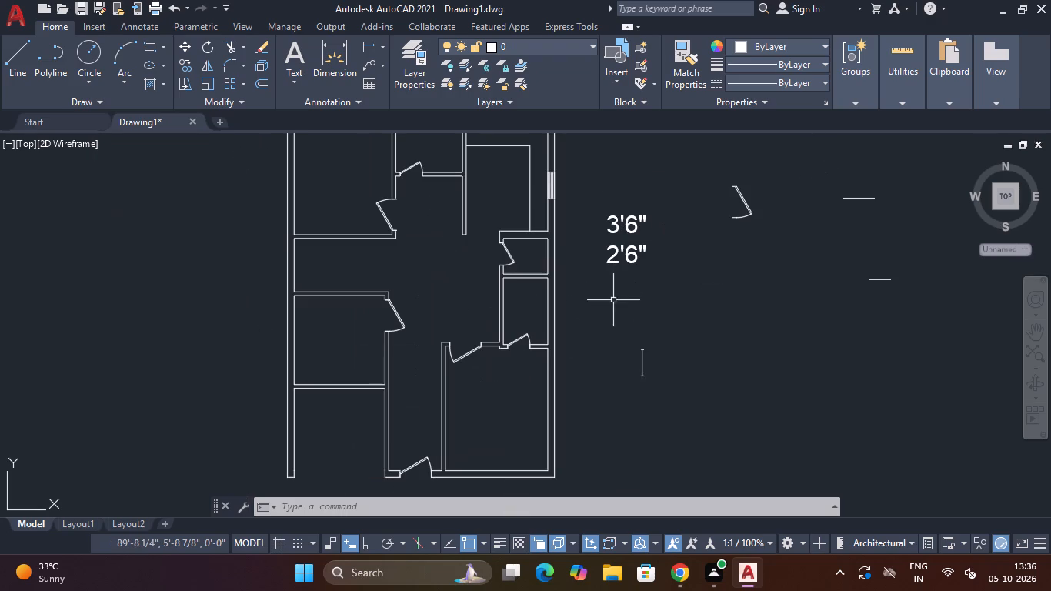
middle_click_drag(589, 342, 582, 440)
scroll(520, 232, "up", 2)
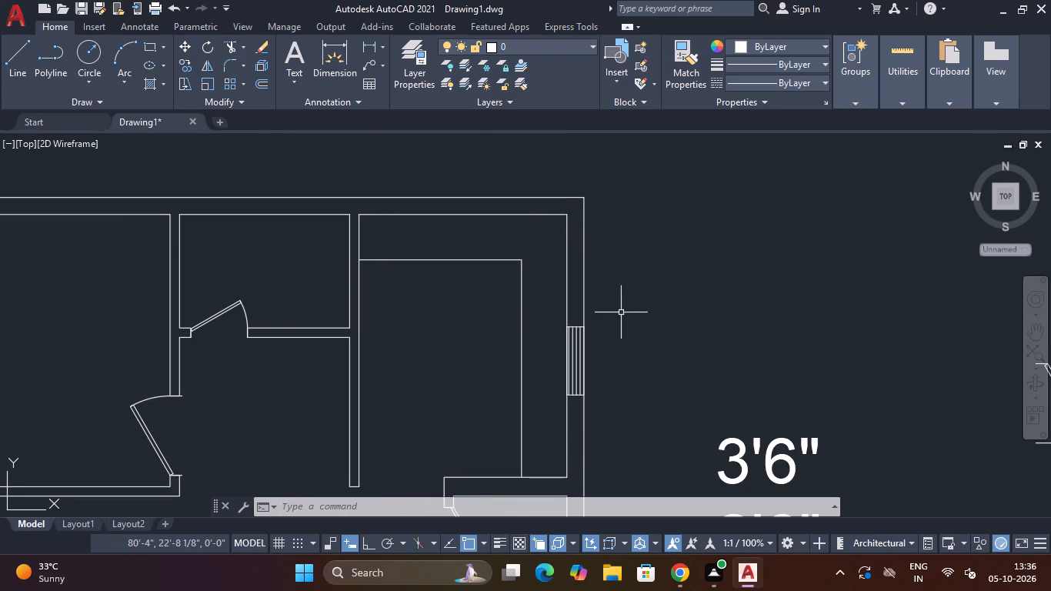
left_click(630, 283)
key("Escape")
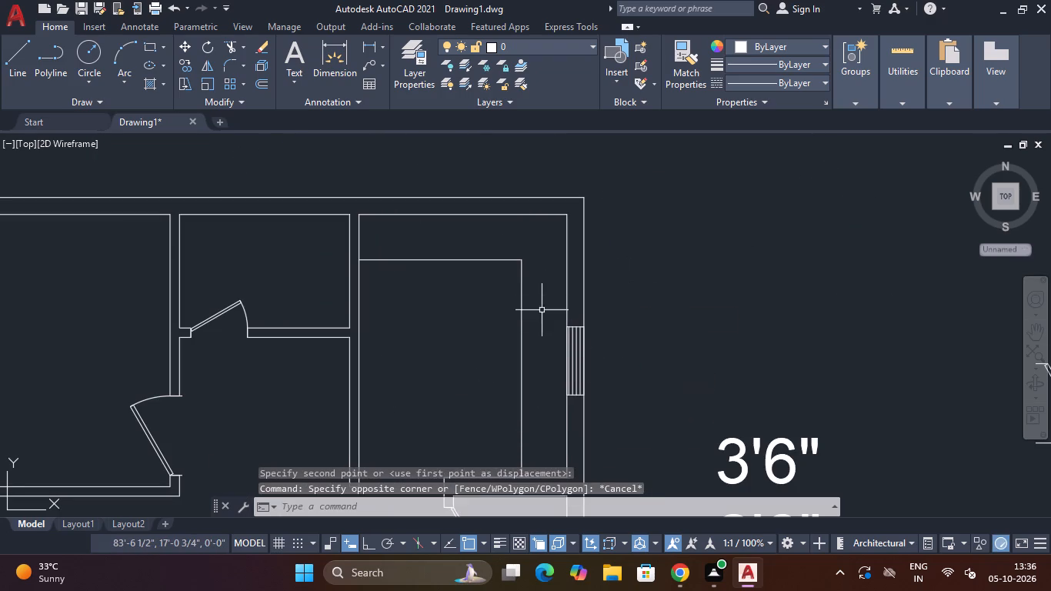
left_click(542, 289)
left_click(607, 409)
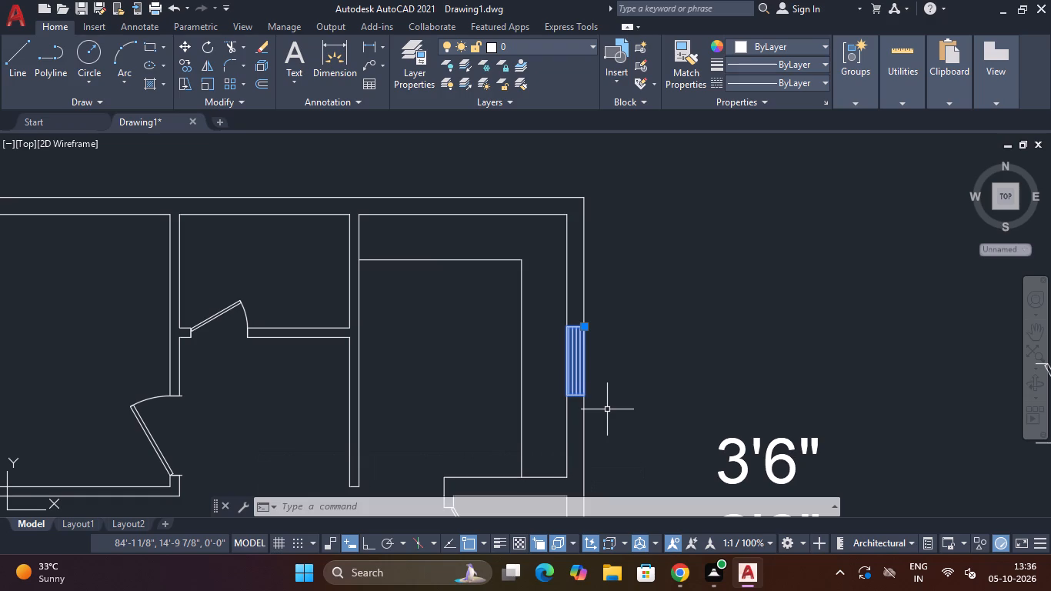
type("CO")
key("space")
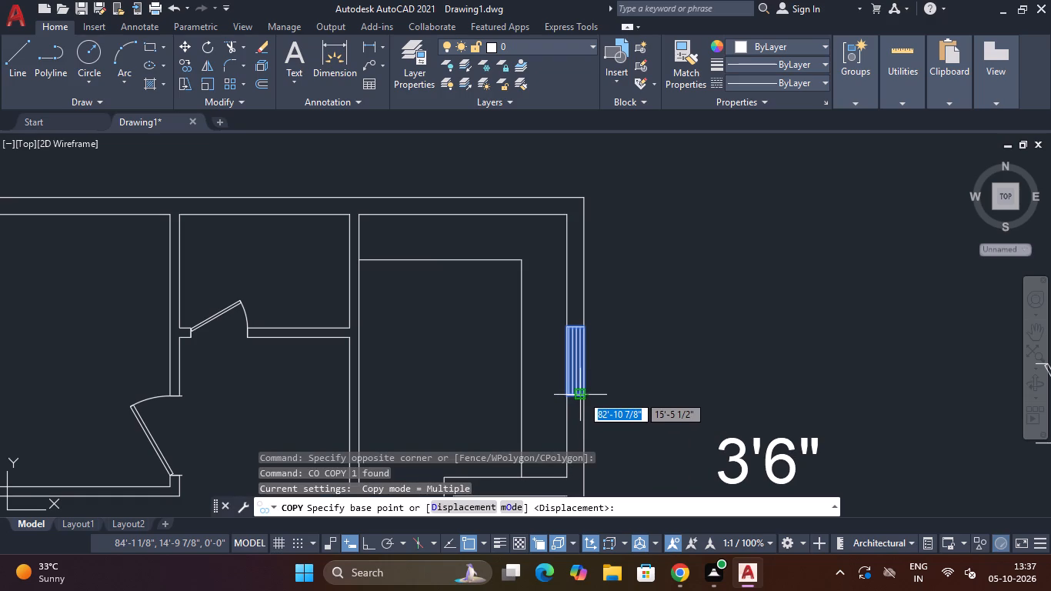
left_click(588, 399)
scroll(588, 401, "down", 2)
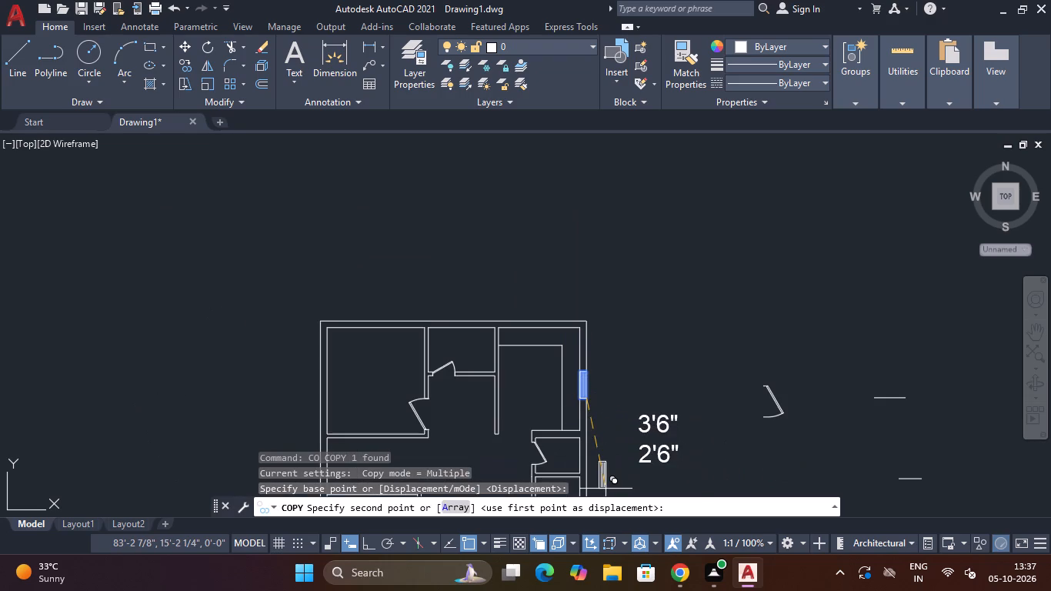
middle_click_drag(602, 474, 629, 252)
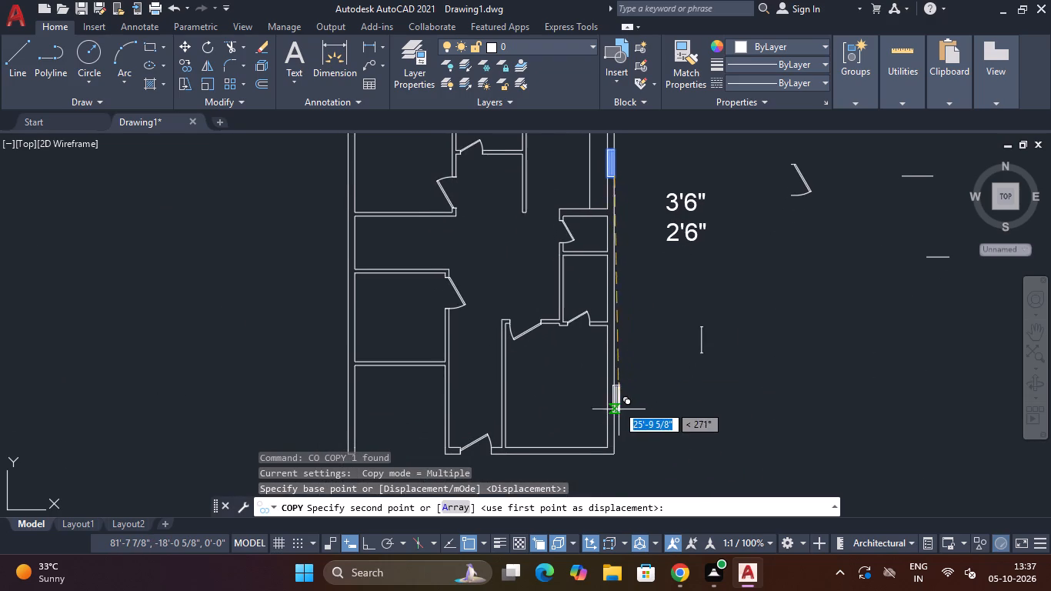
scroll(615, 389, "up", 1)
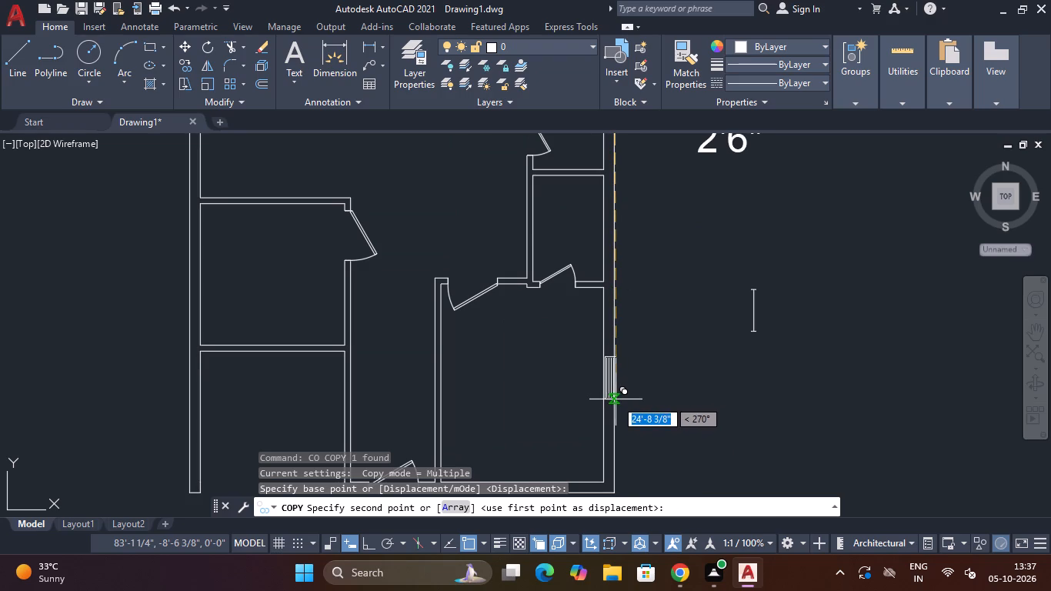
left_click(615, 400)
Place three more window copies along the left exterior wall, one for each of the upper three spaces.
scroll(638, 399, "down", 3)
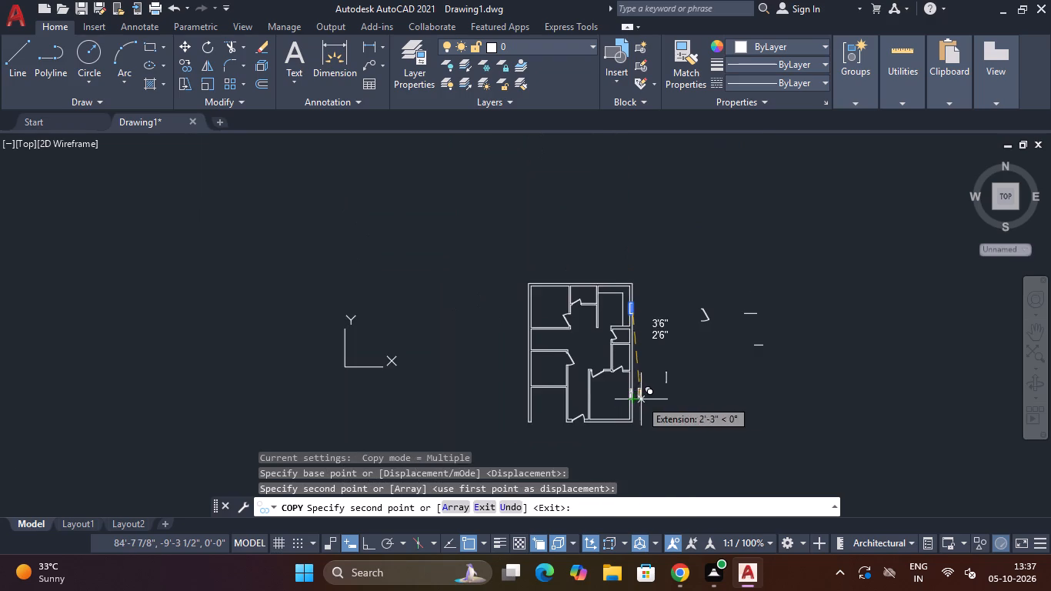
middle_click_drag(642, 399, 626, 437)
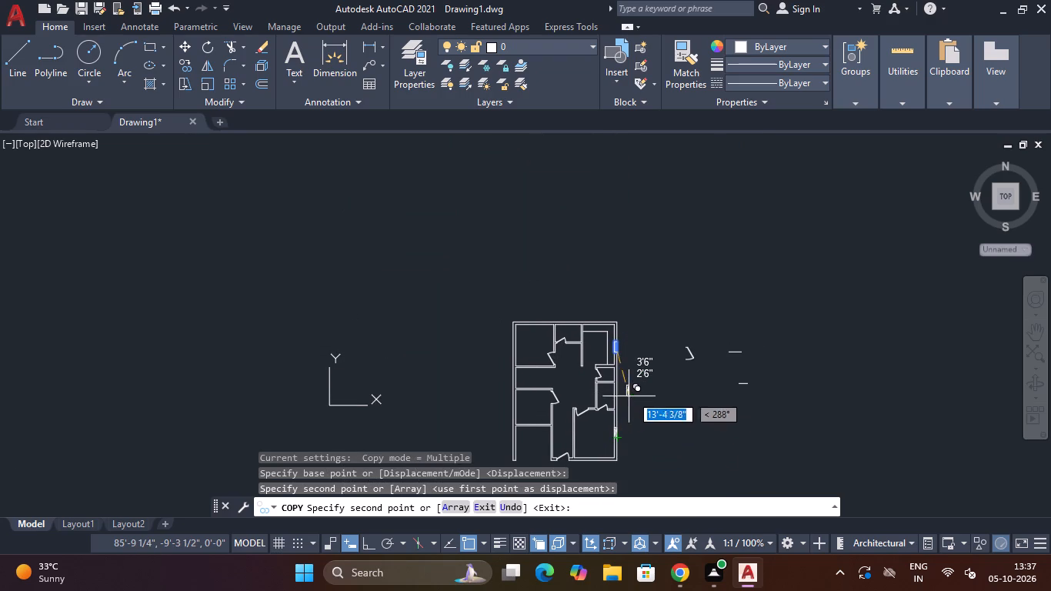
scroll(509, 346, "up", 3)
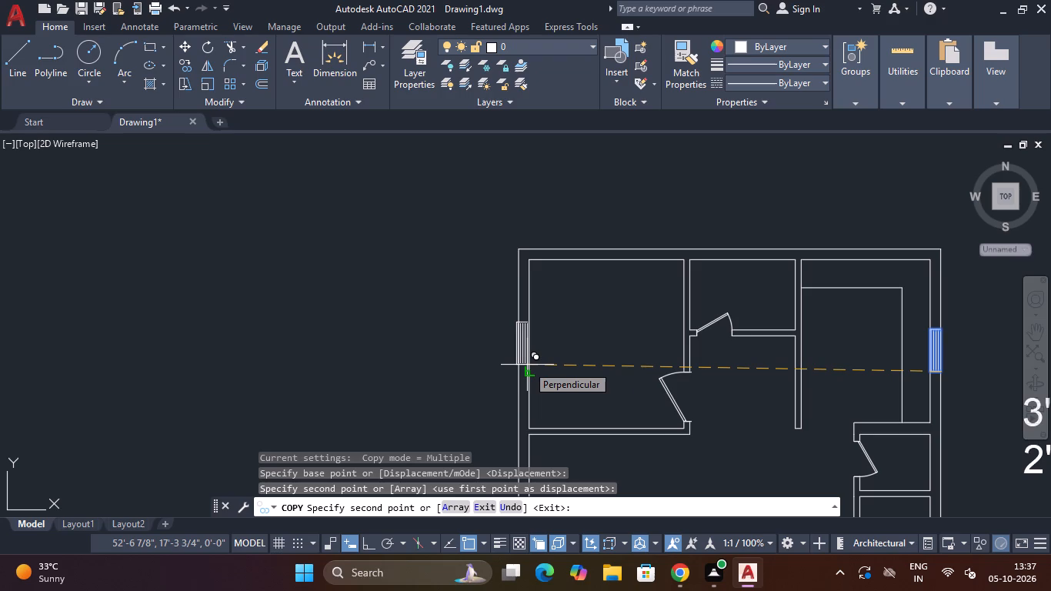
scroll(529, 365, "up", 1)
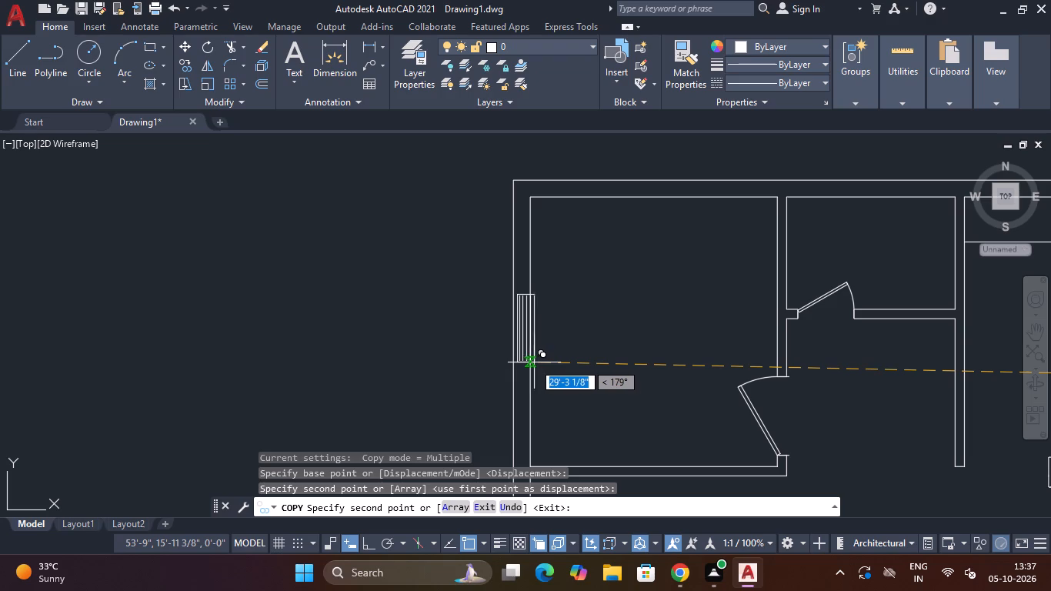
left_click(531, 362)
scroll(531, 362, "down", 3)
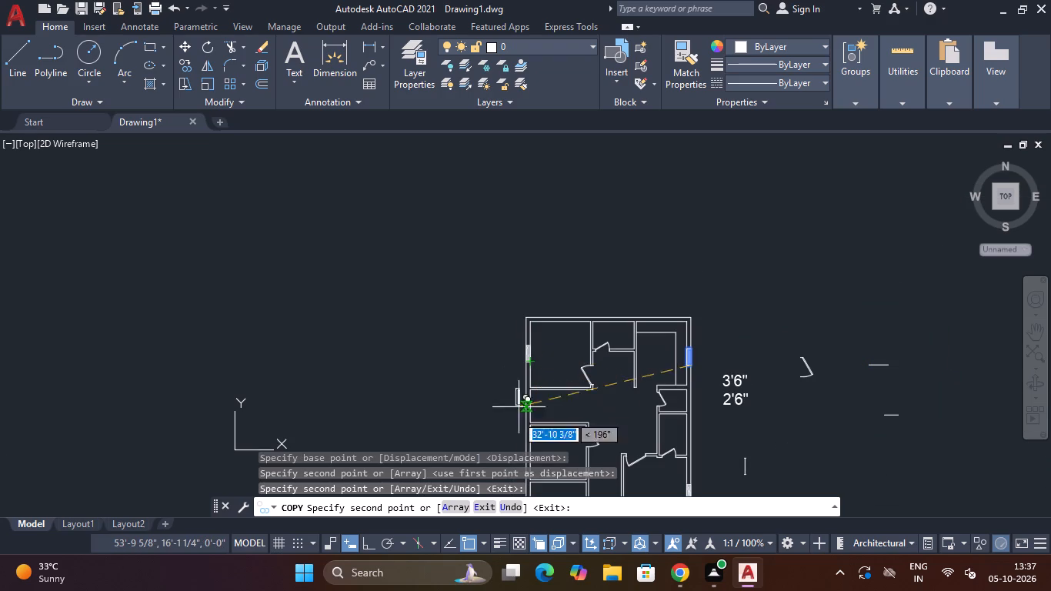
middle_click_drag(506, 429, 551, 319)
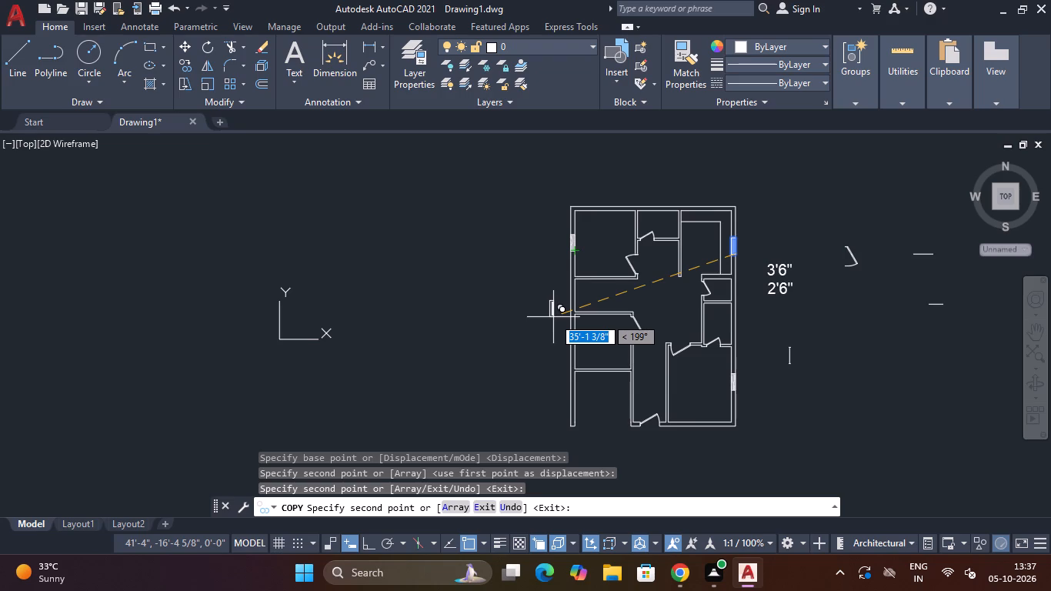
scroll(571, 308, "up", 2)
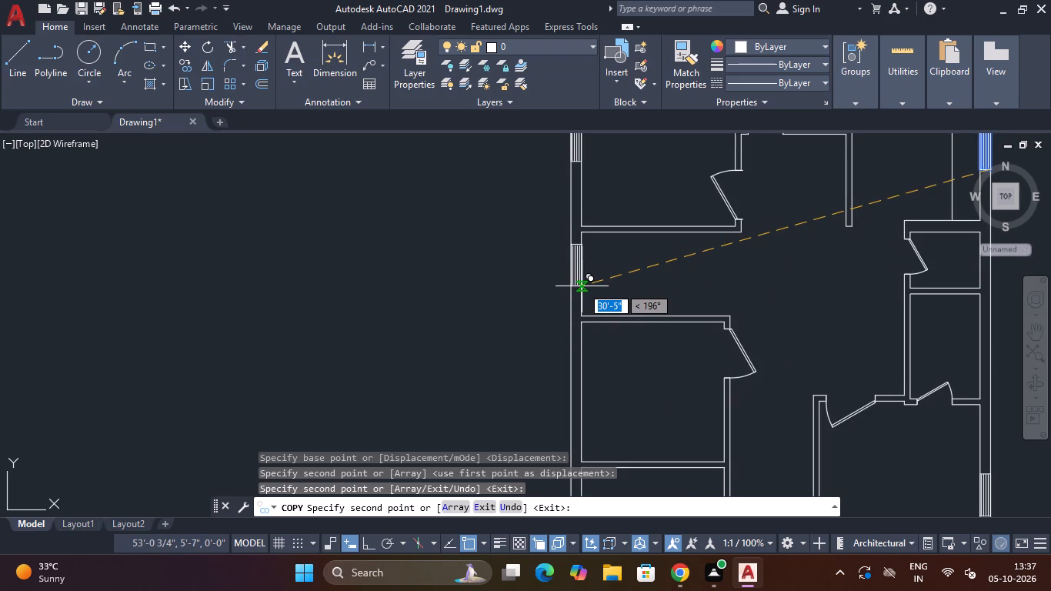
scroll(582, 286, "up", 3)
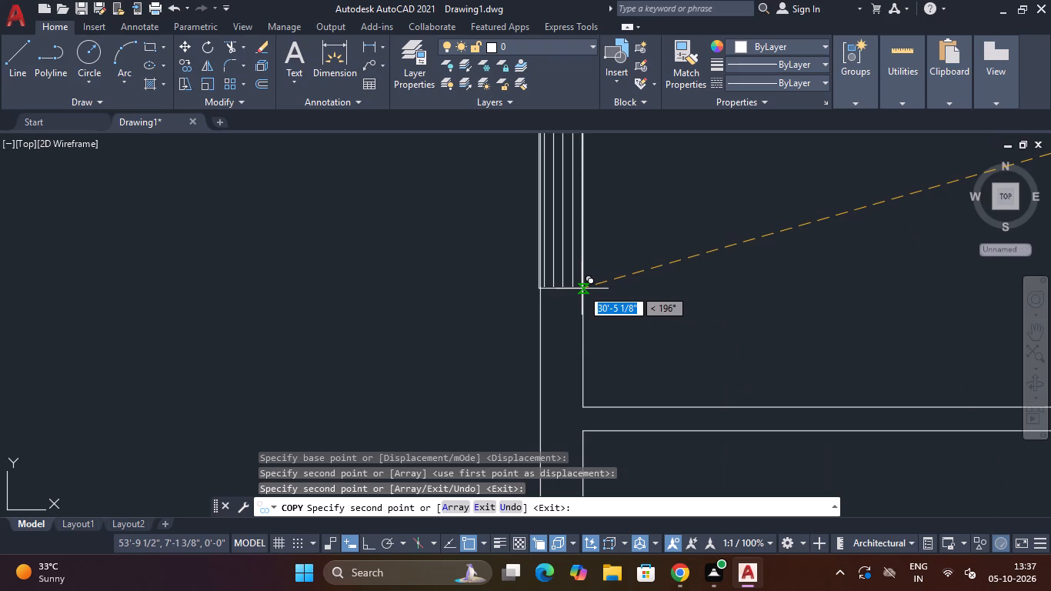
left_click(582, 289)
scroll(582, 303, "down", 2)
middle_click_drag(522, 359, 572, 249)
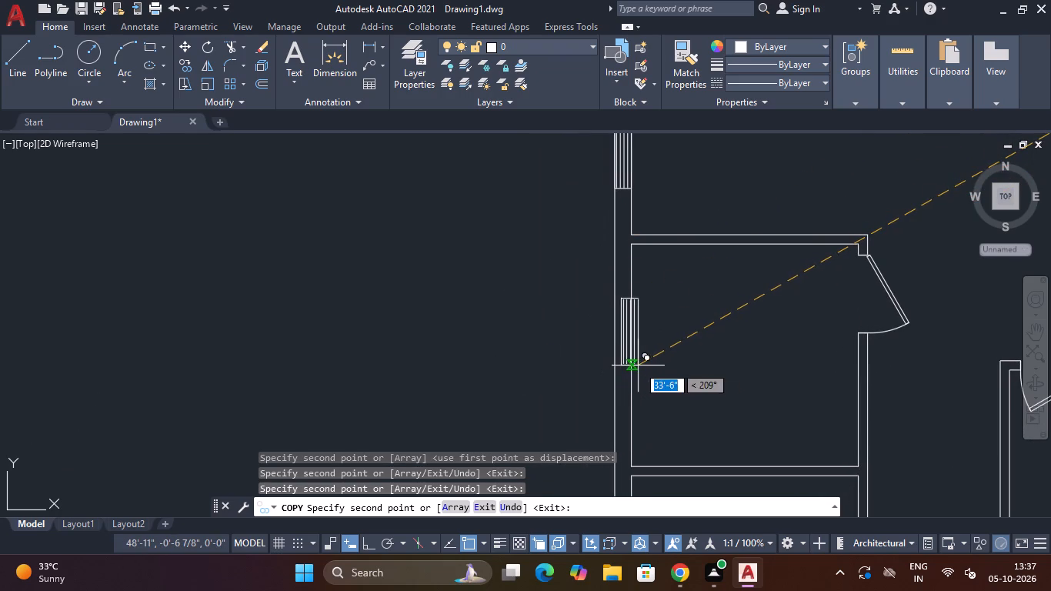
left_click(633, 379)
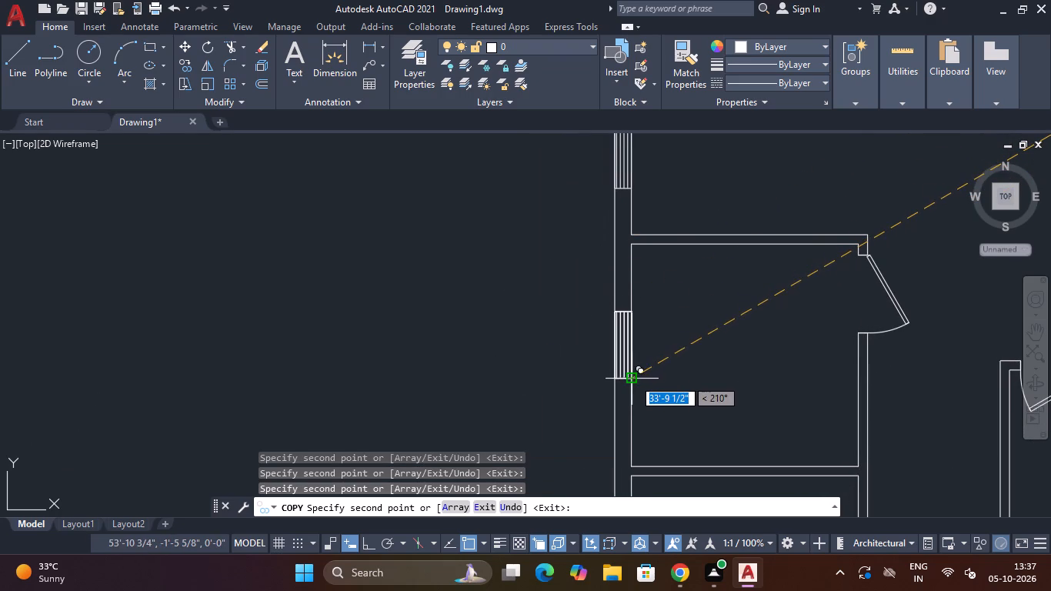
Place one more window copy in the empty area outside the left exterior wall and end the Copy command.
scroll(619, 385, "down", 2)
middle_click_drag(591, 373, 619, 267)
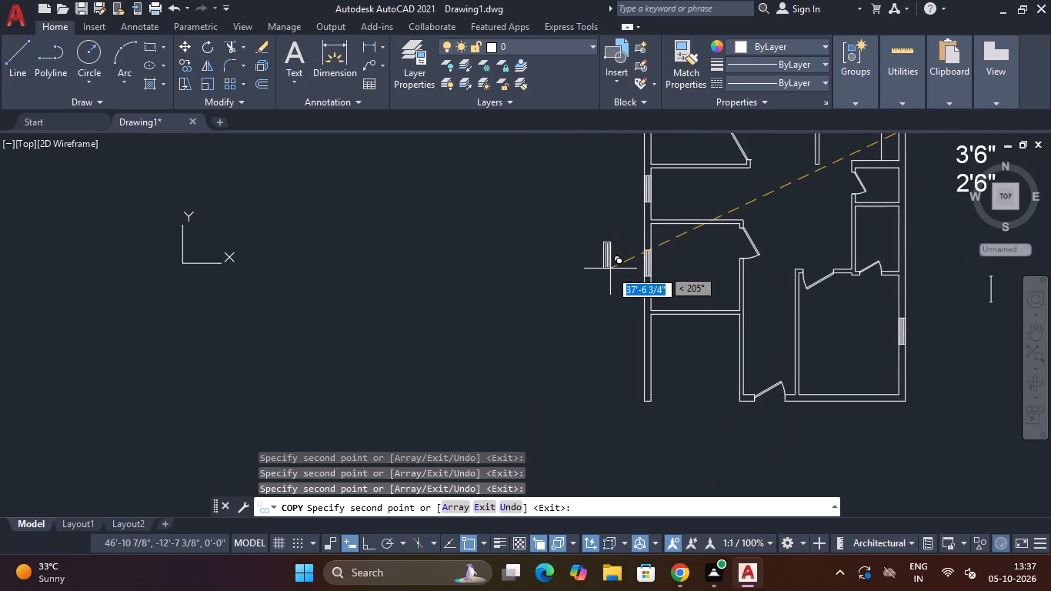
left_click(602, 282)
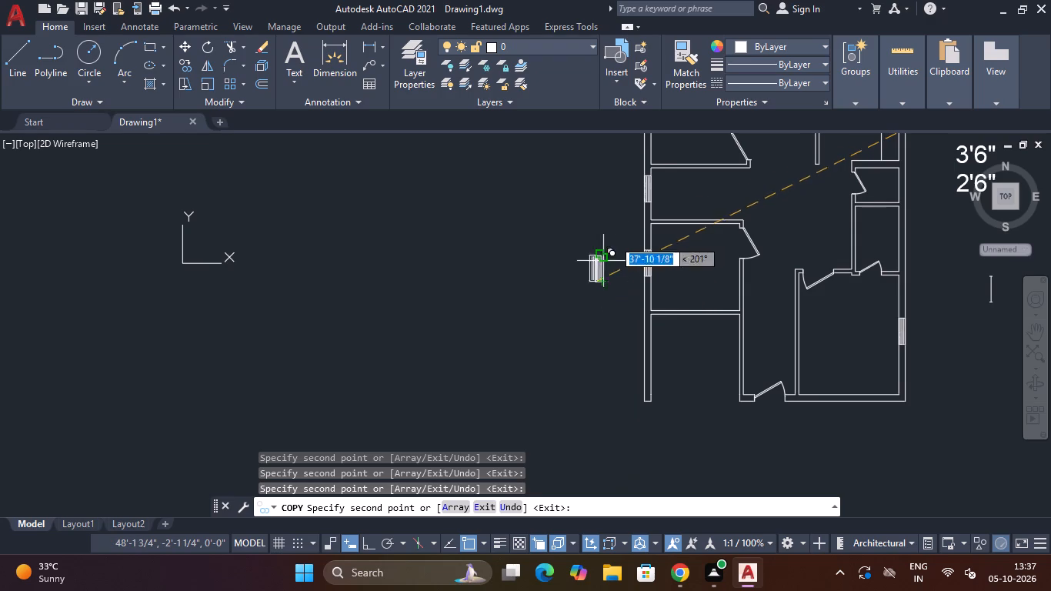
key("Escape")
Rotate the loose window copy 90° counterclockwise about its lower corner with Ortho on, making it horizontal.
left_click(616, 245)
left_click(588, 292)
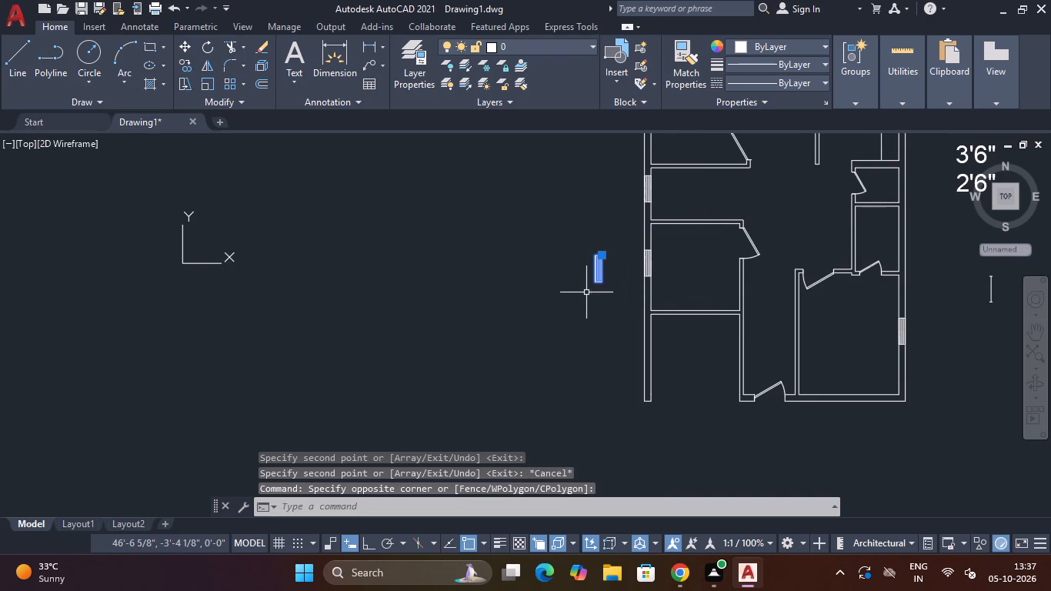
type("RO")
key("space")
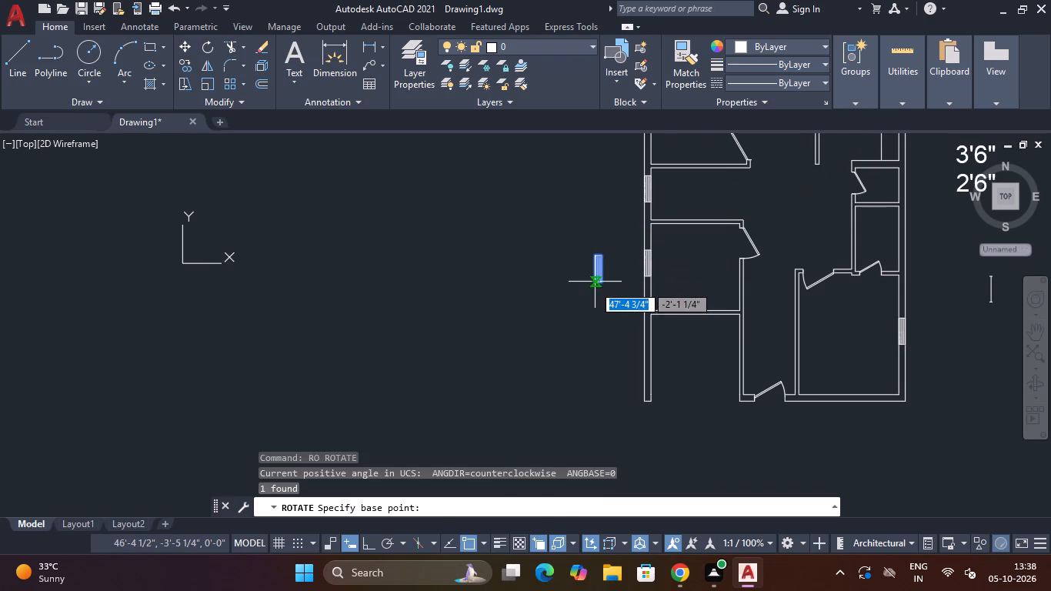
left_click(593, 285)
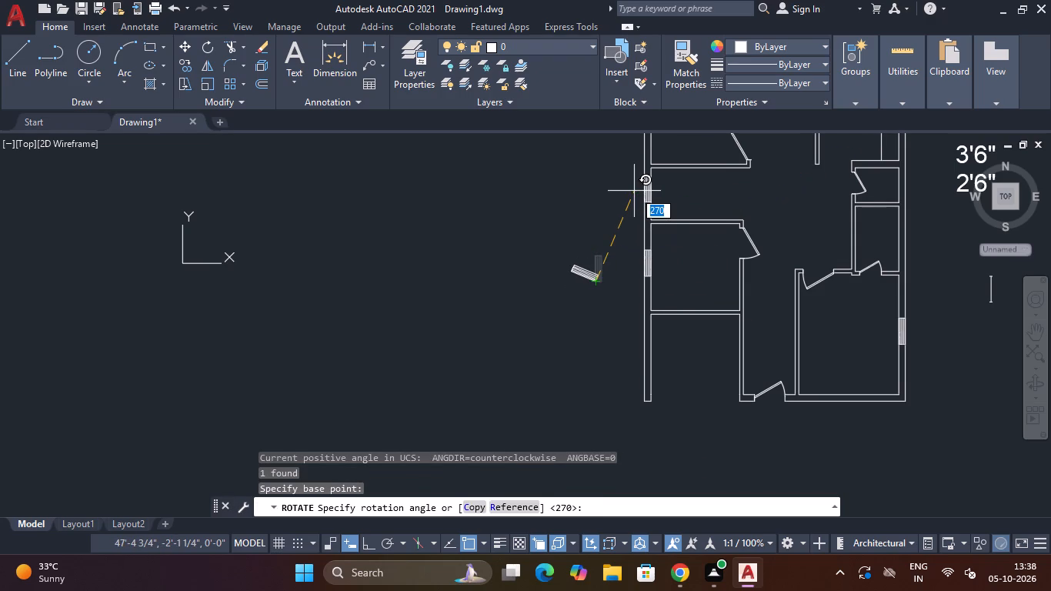
key("F8")
left_click(622, 190)
key("Escape")
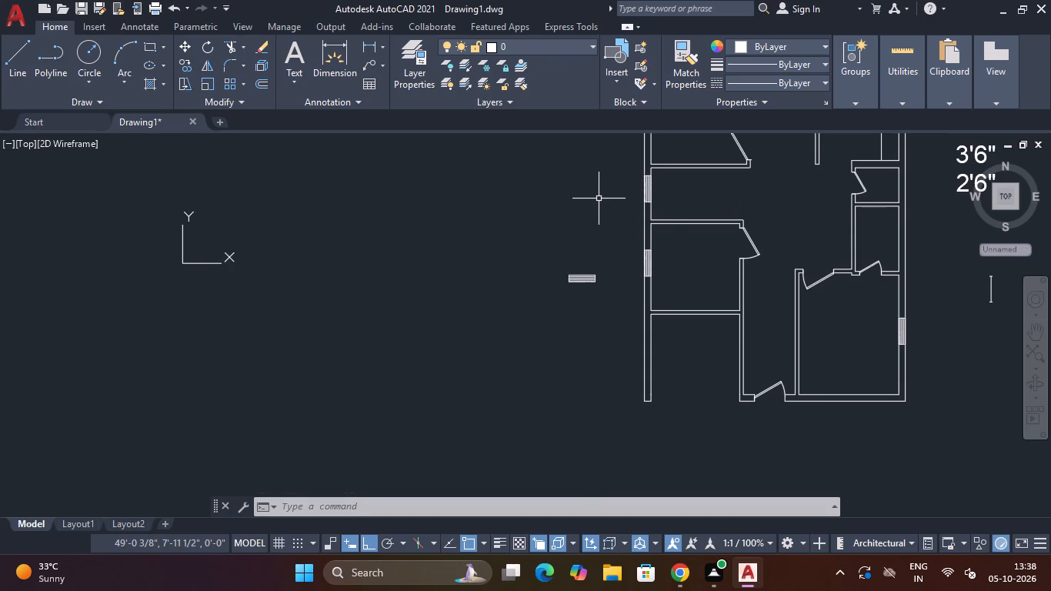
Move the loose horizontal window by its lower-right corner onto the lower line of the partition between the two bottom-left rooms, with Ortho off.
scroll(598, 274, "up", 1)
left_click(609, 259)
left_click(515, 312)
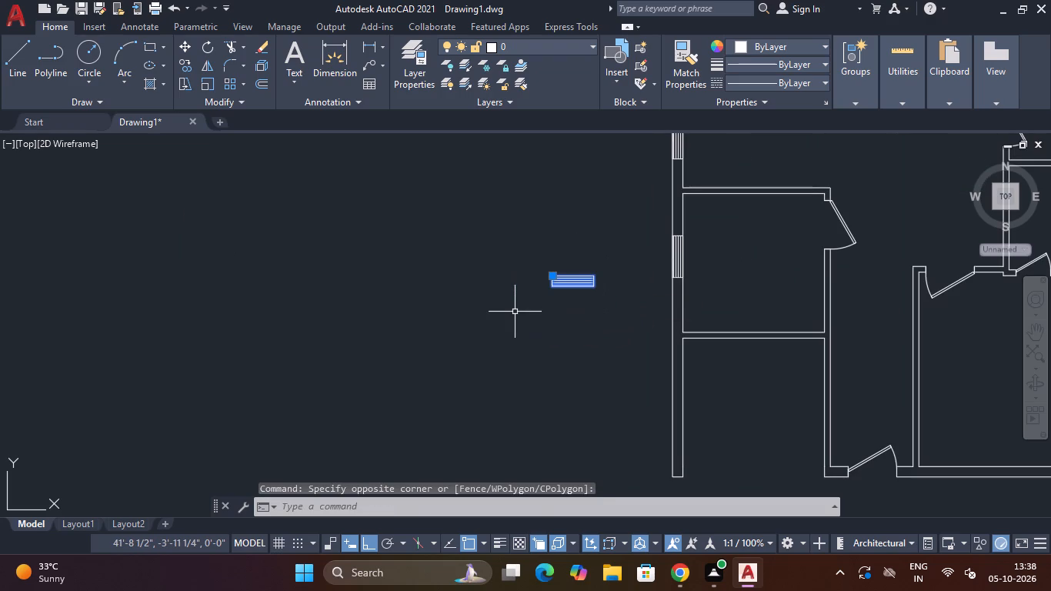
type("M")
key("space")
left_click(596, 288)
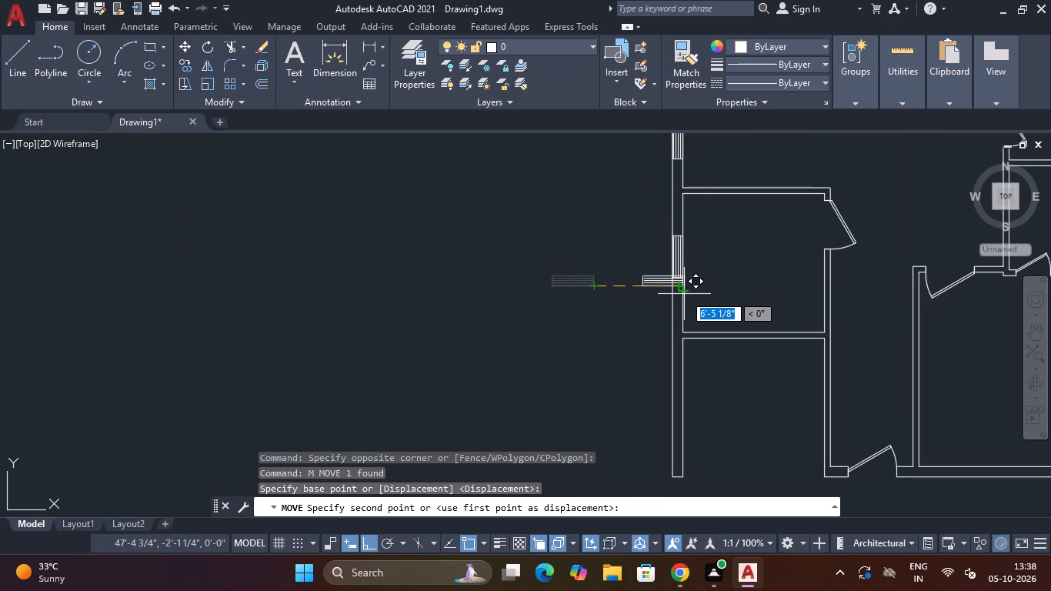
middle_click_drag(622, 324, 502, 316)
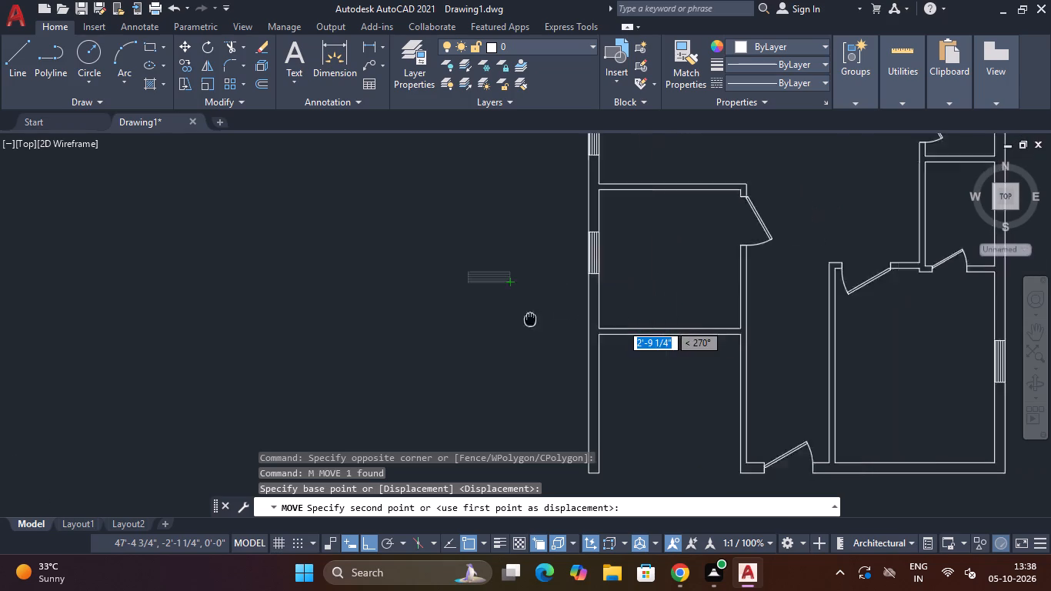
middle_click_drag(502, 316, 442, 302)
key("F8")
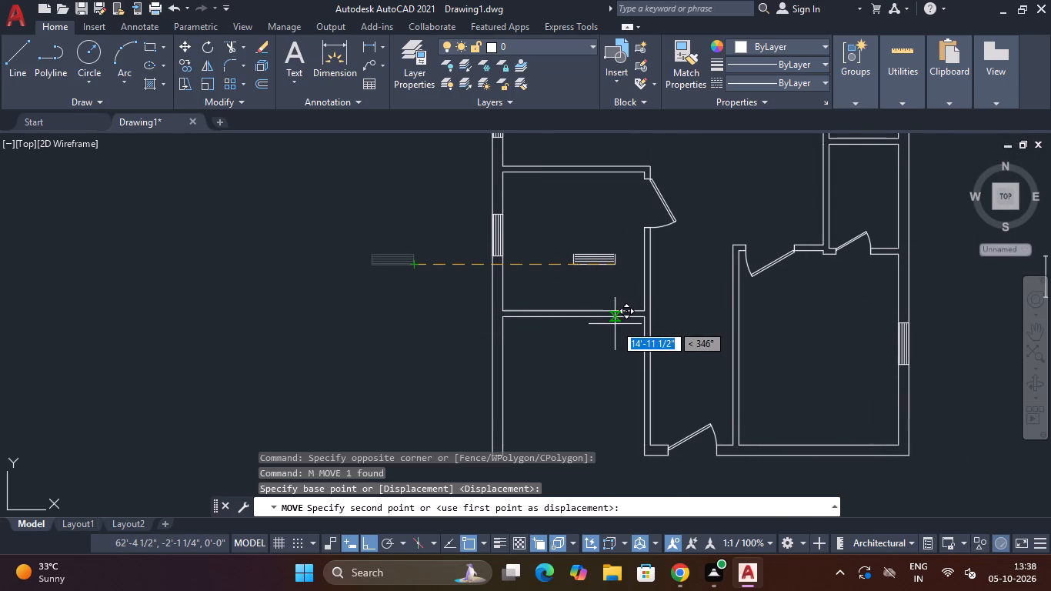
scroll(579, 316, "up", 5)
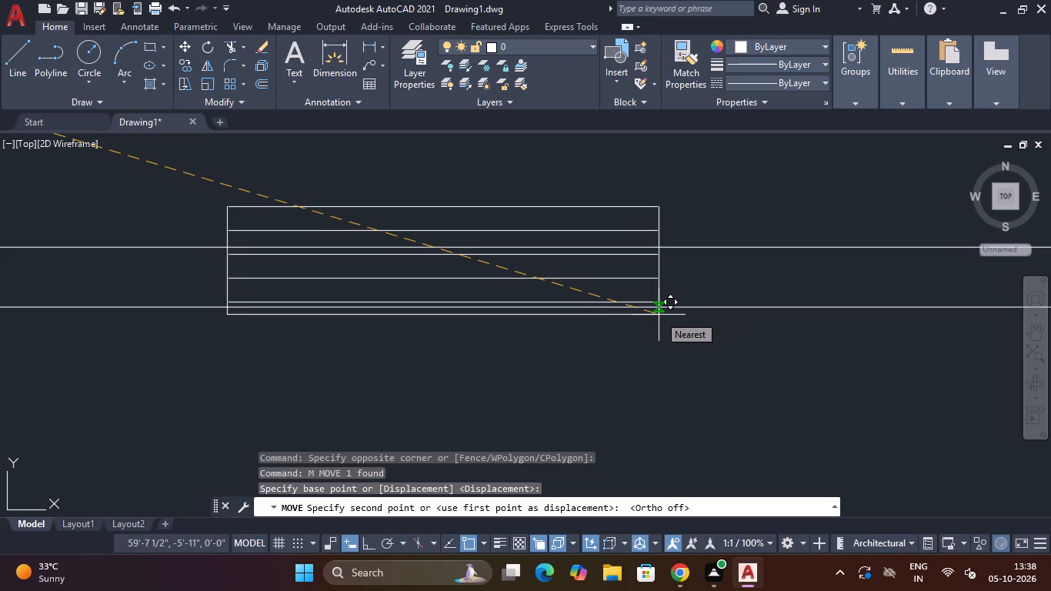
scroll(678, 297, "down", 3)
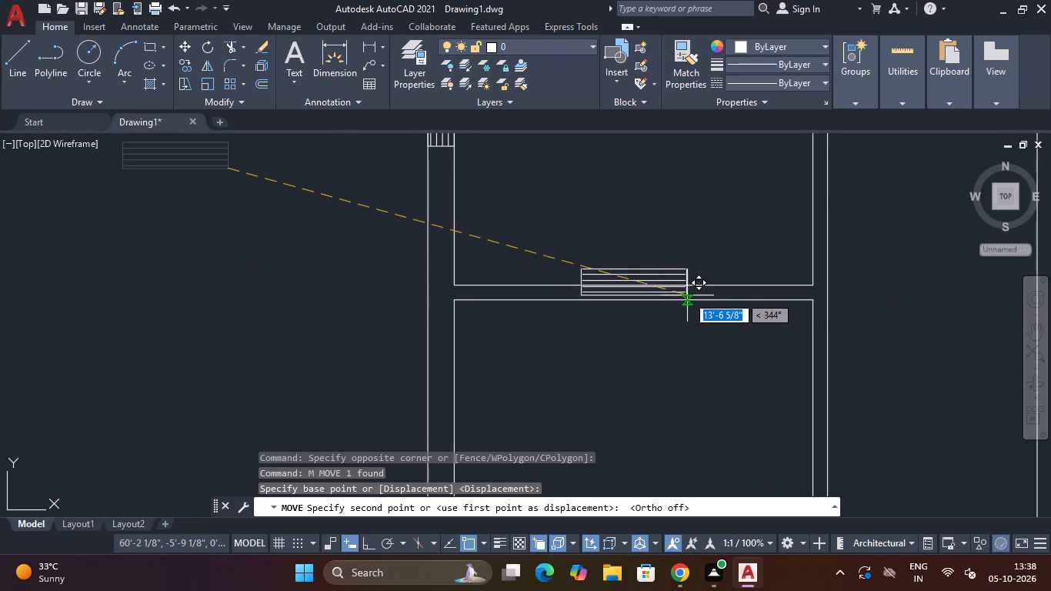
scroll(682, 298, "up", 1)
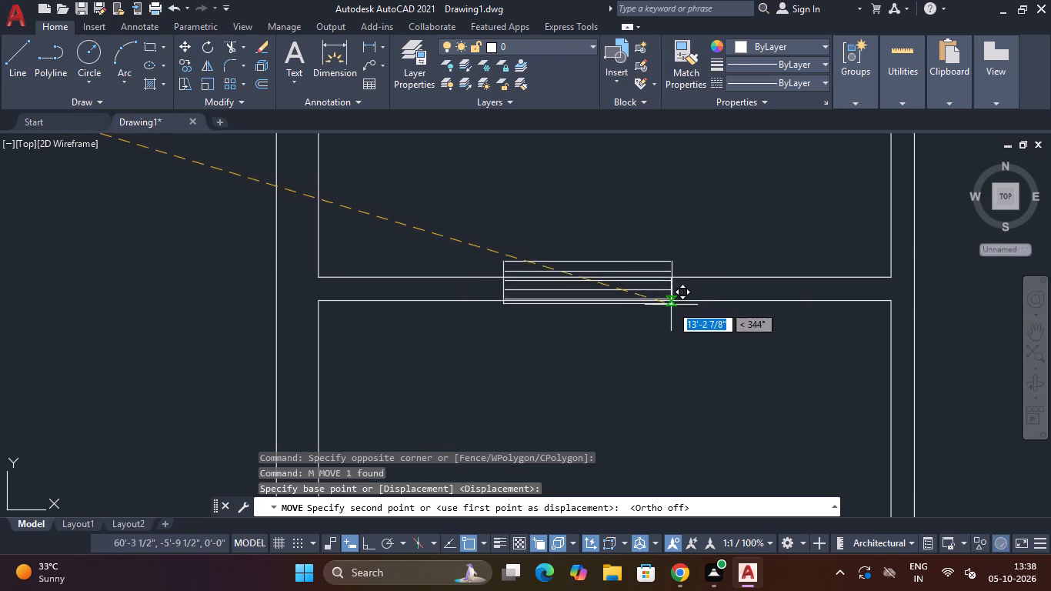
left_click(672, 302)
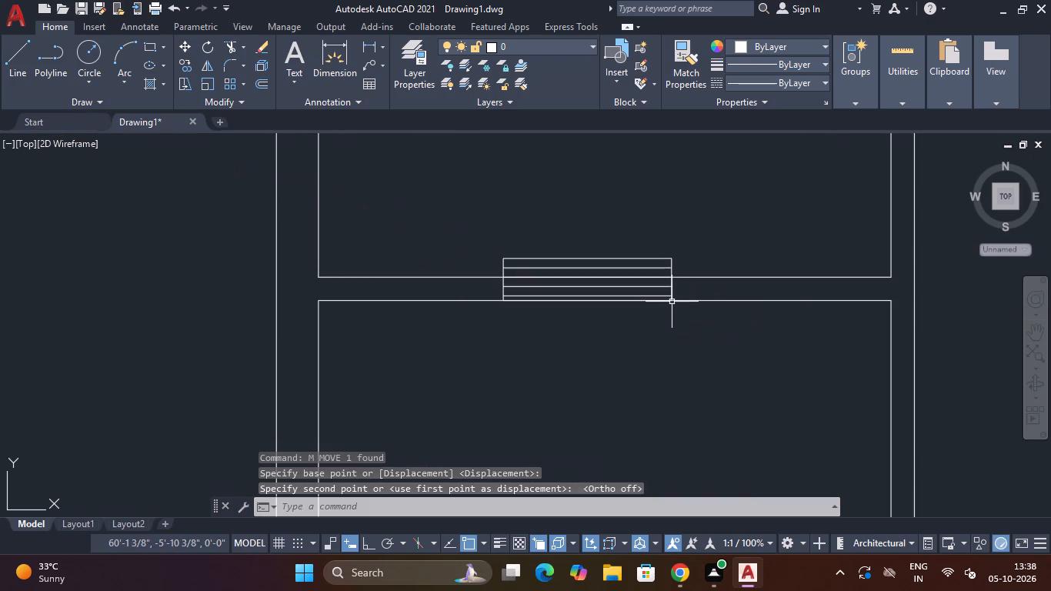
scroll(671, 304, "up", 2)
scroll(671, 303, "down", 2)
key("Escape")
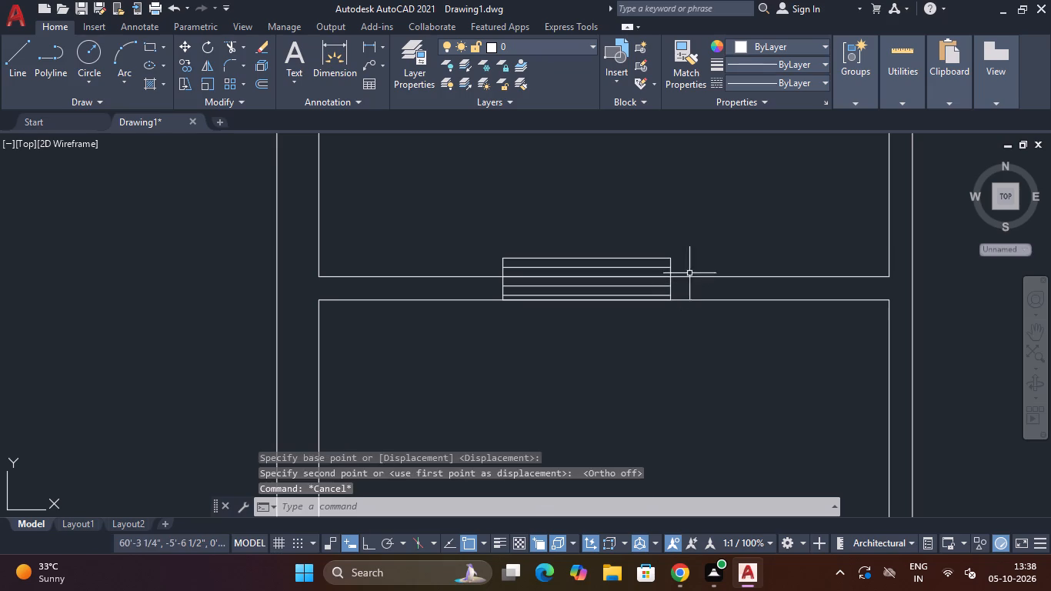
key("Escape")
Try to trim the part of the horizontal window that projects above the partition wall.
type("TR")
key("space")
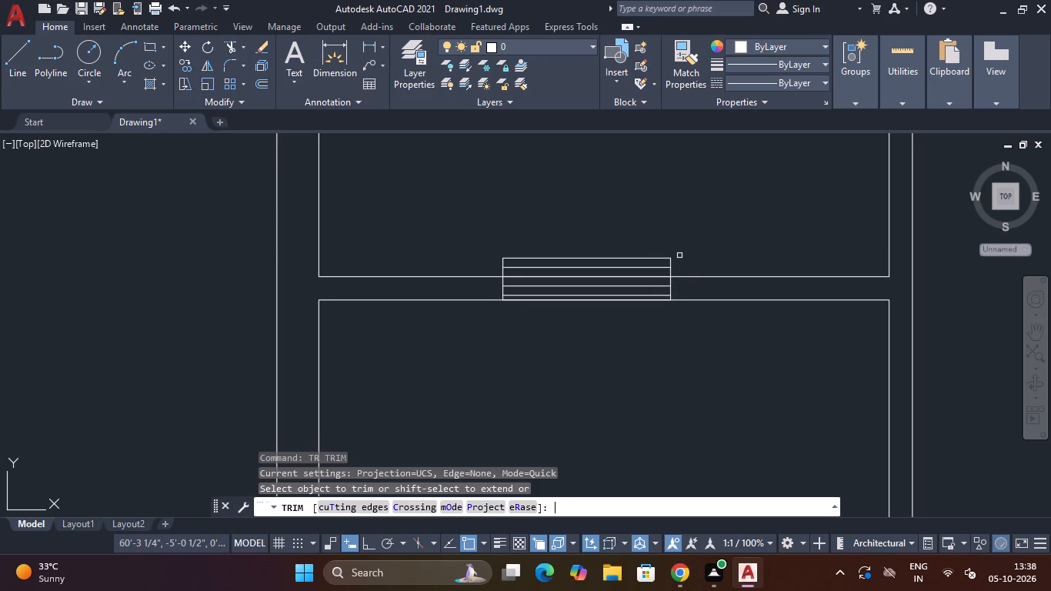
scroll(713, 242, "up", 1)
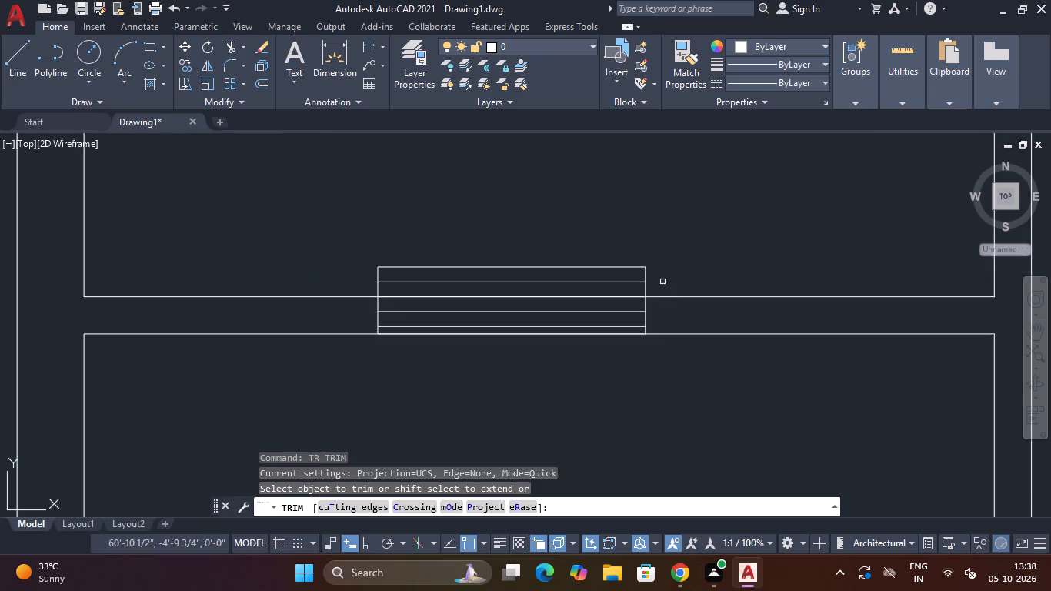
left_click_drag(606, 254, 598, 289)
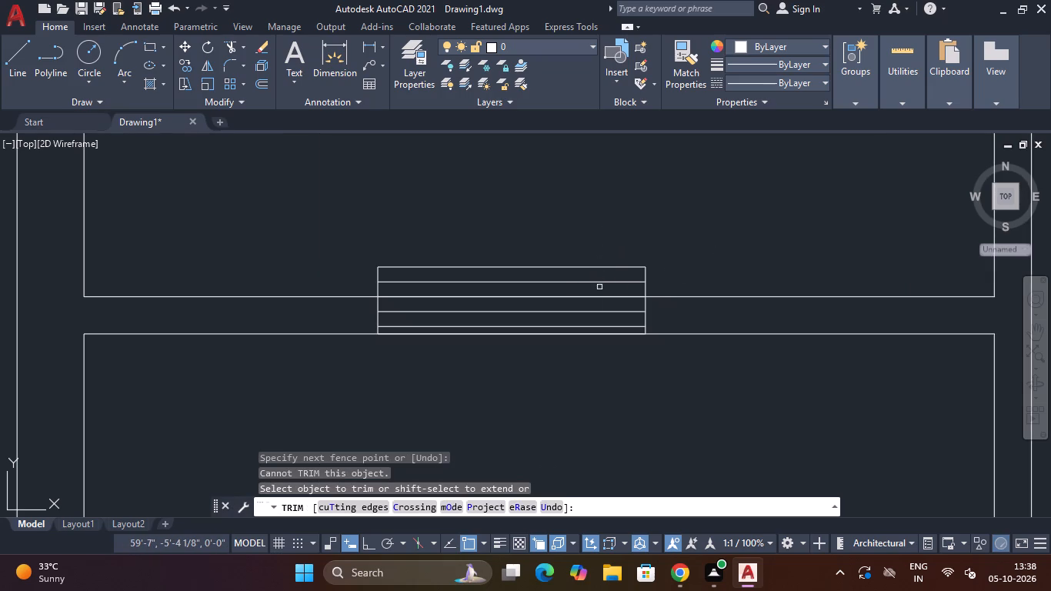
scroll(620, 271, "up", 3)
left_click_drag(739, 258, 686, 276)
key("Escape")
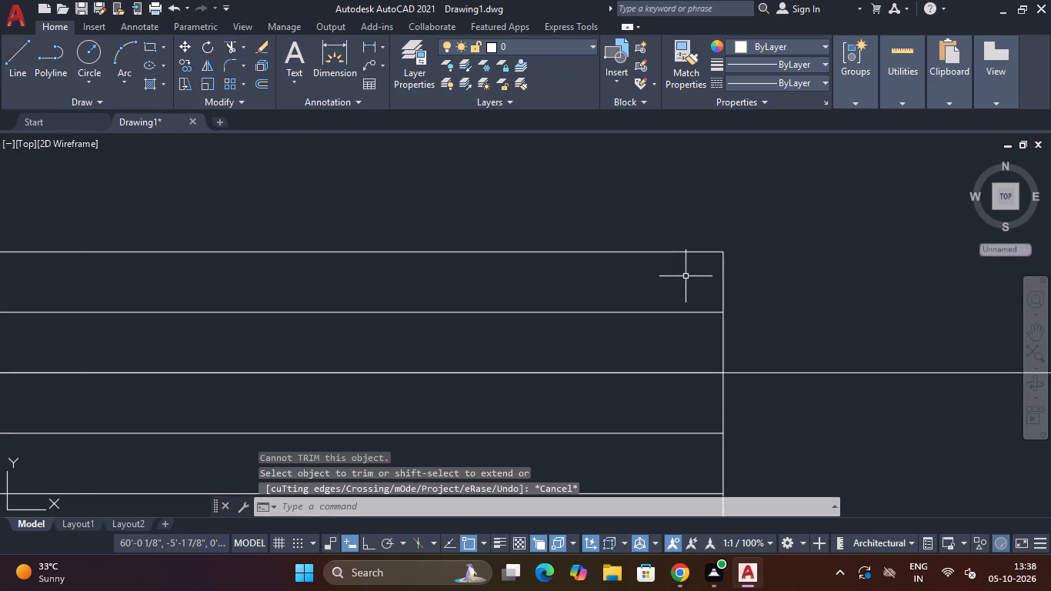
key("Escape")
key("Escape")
Delete the horizontal window from the partition wall between the two bottom-left rooms.
scroll(695, 275, "down", 7)
scroll(700, 286, "up", 1)
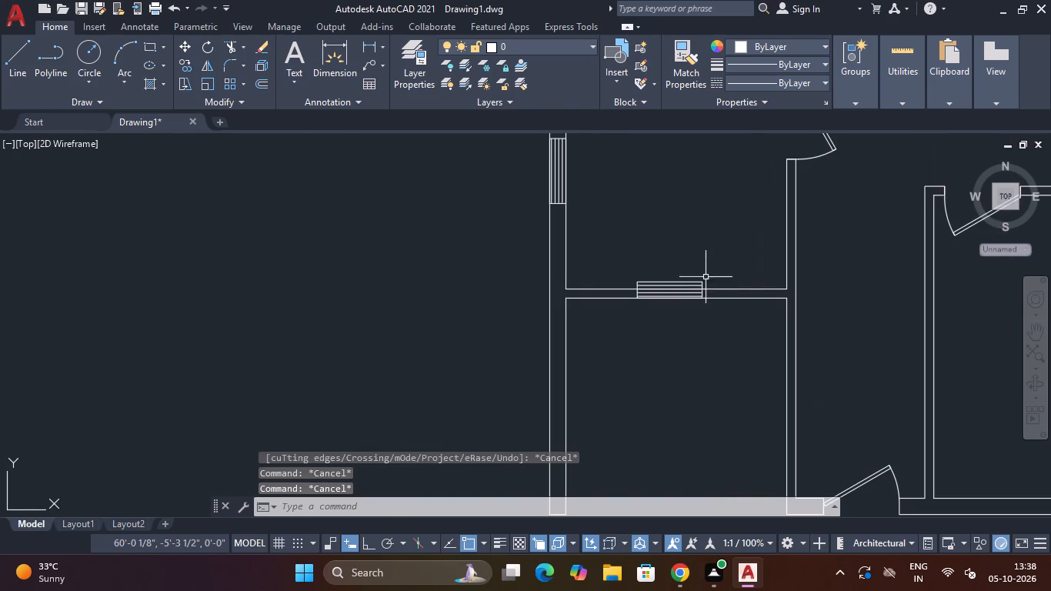
left_click(709, 269)
left_click(683, 286)
key("Delete")
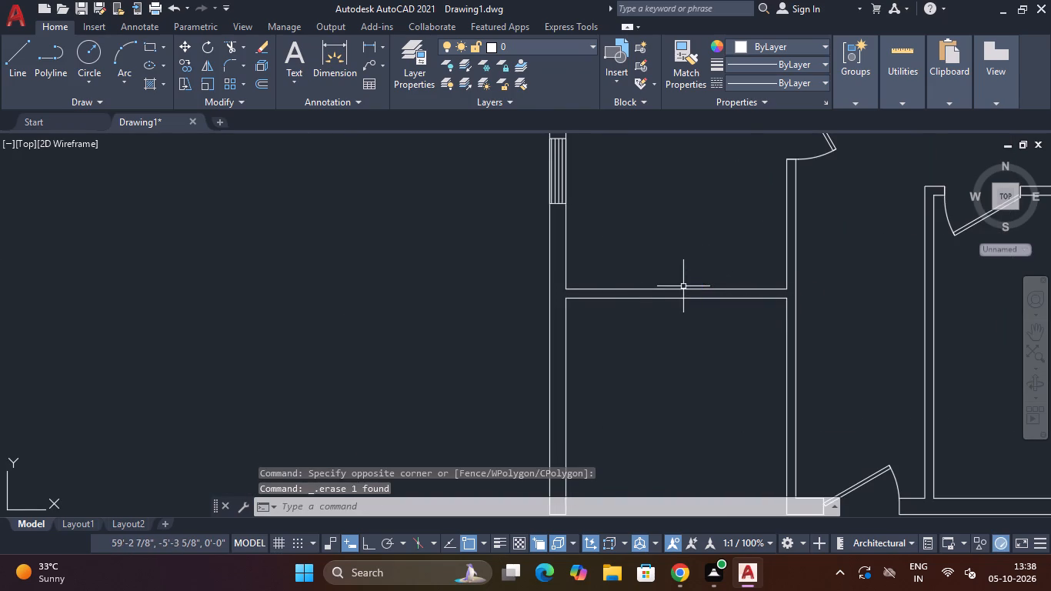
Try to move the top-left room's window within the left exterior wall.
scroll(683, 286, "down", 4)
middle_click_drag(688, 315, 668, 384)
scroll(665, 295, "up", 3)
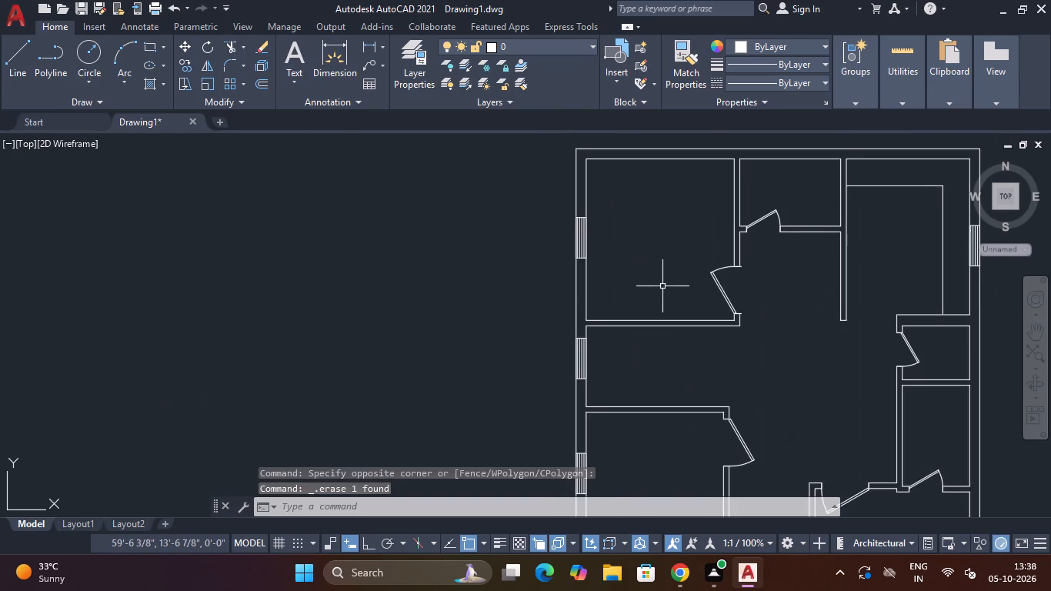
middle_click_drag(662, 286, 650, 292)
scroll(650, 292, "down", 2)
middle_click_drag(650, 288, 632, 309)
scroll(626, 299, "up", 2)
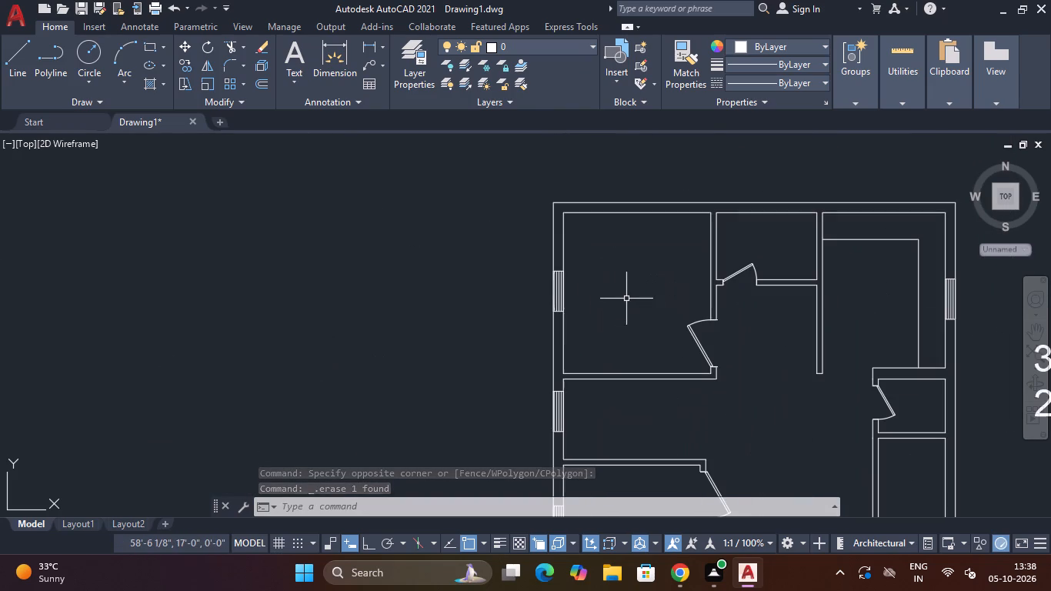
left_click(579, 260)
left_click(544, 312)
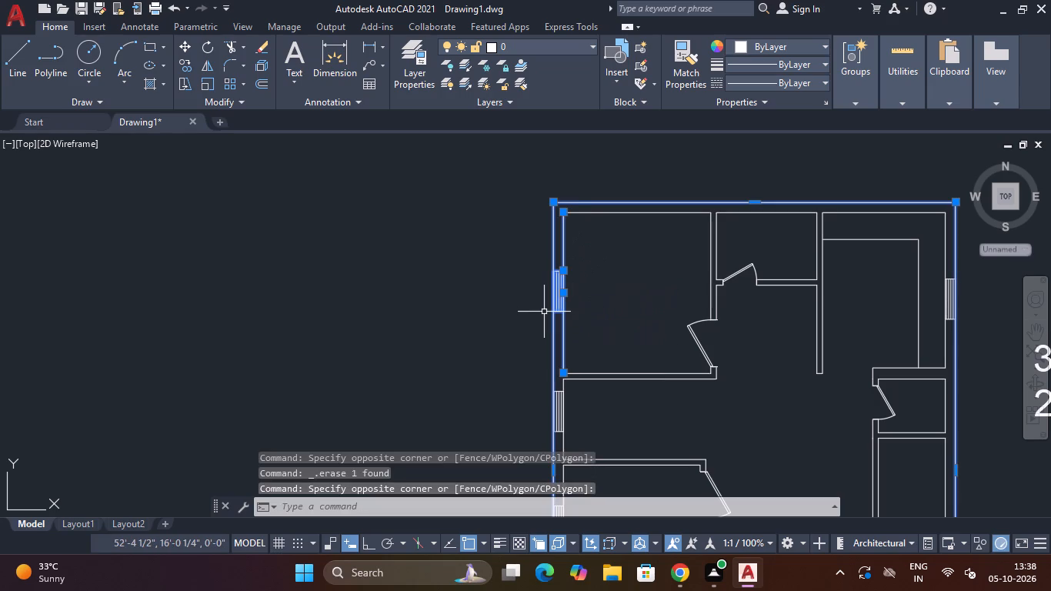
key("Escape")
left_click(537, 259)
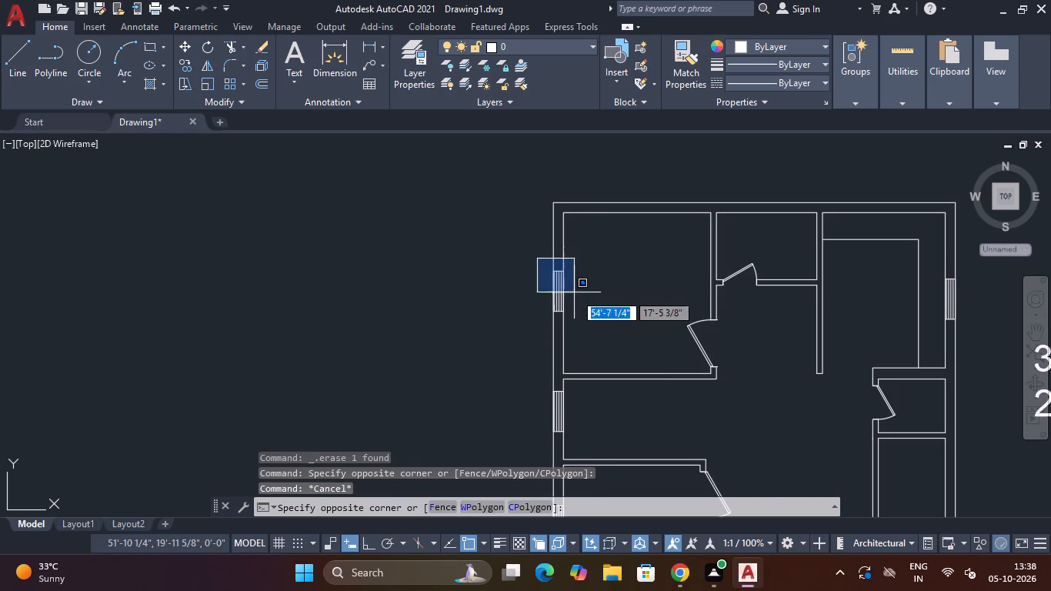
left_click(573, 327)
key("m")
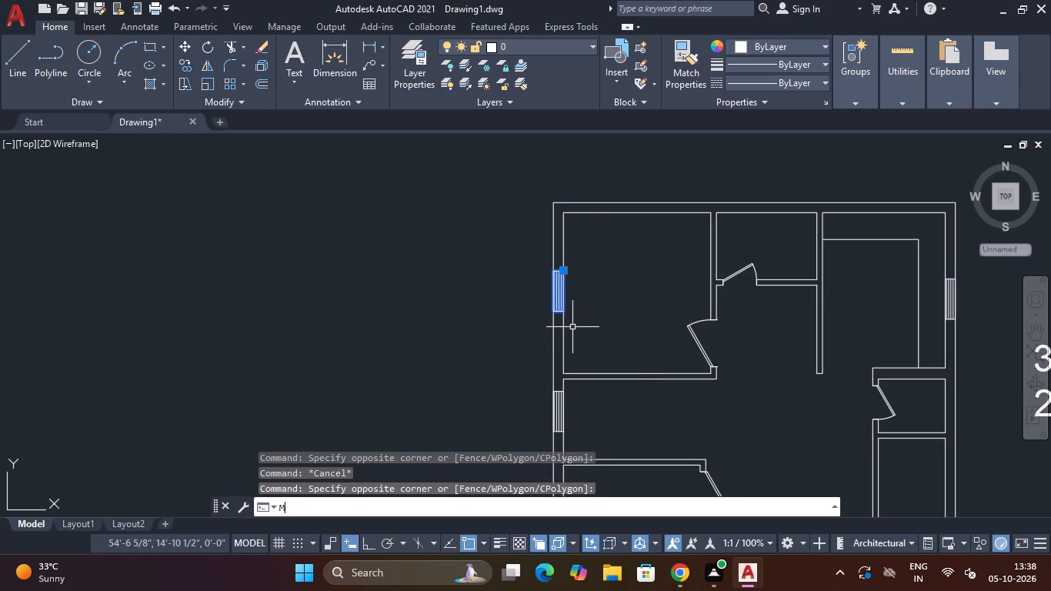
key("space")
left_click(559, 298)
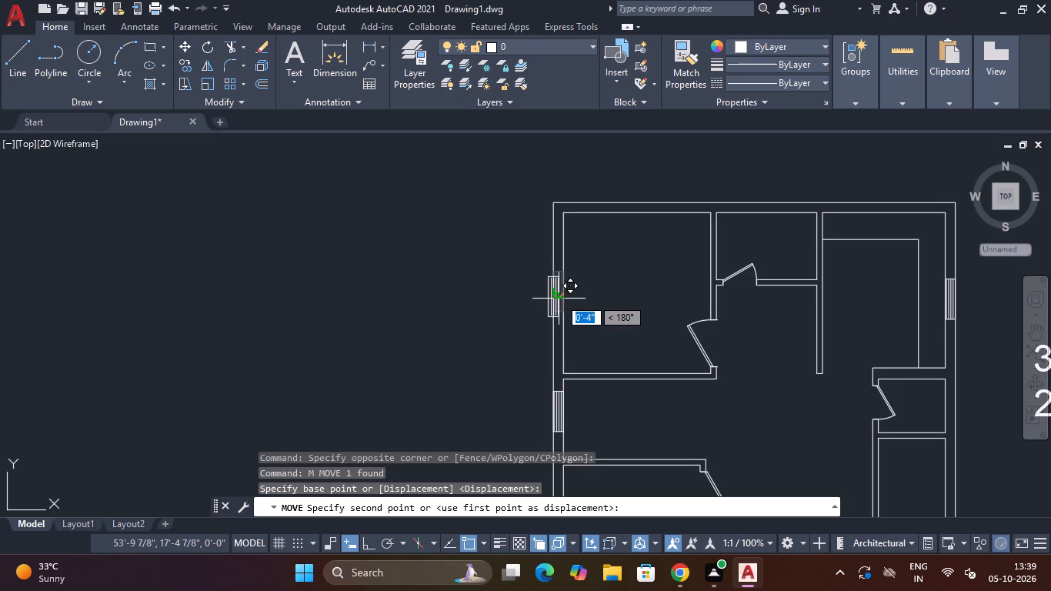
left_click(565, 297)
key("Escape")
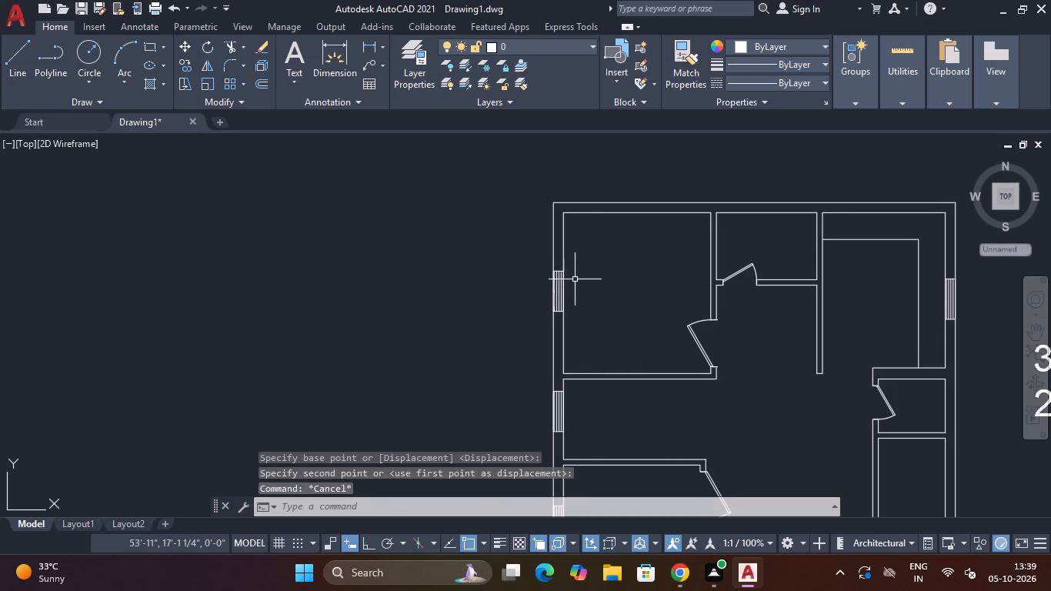
Copy the top-left room's window from its lower inner corner to the empty area just outside the left exterior wall.
left_click(575, 268)
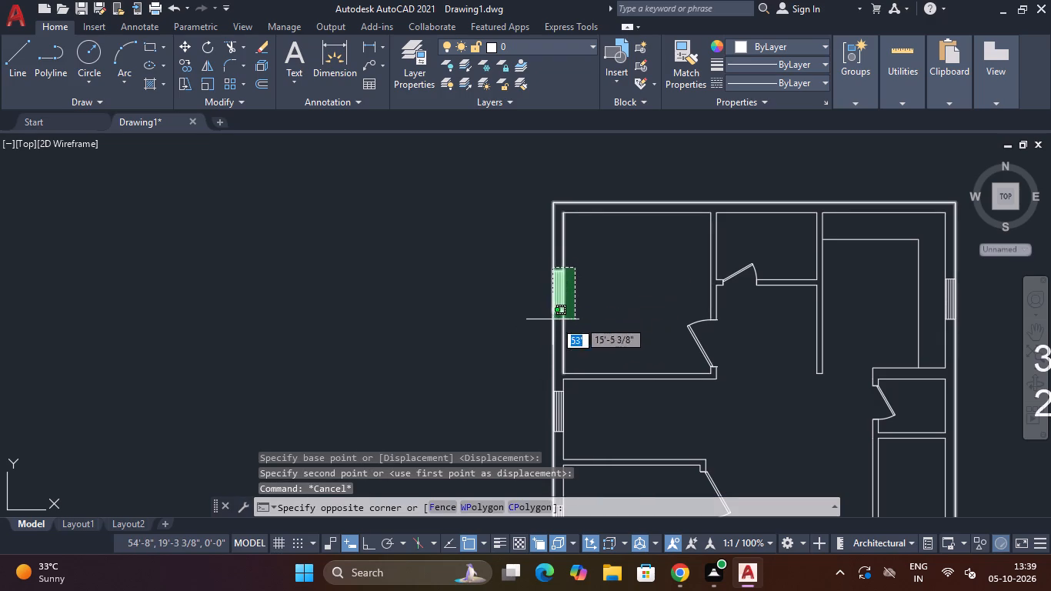
key("Escape")
left_click(539, 262)
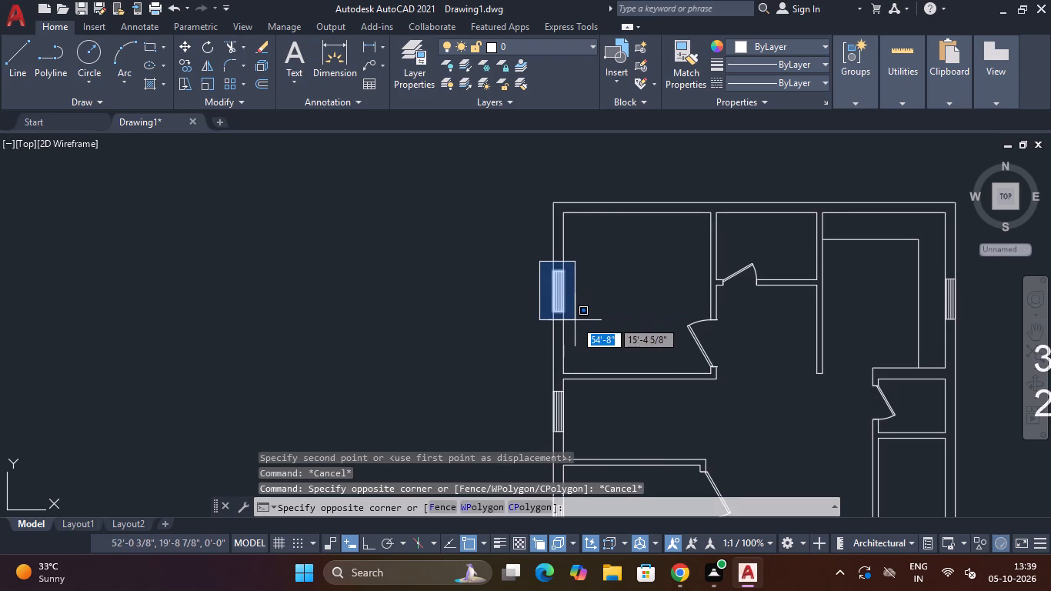
left_click(575, 320)
type("CO")
key("space")
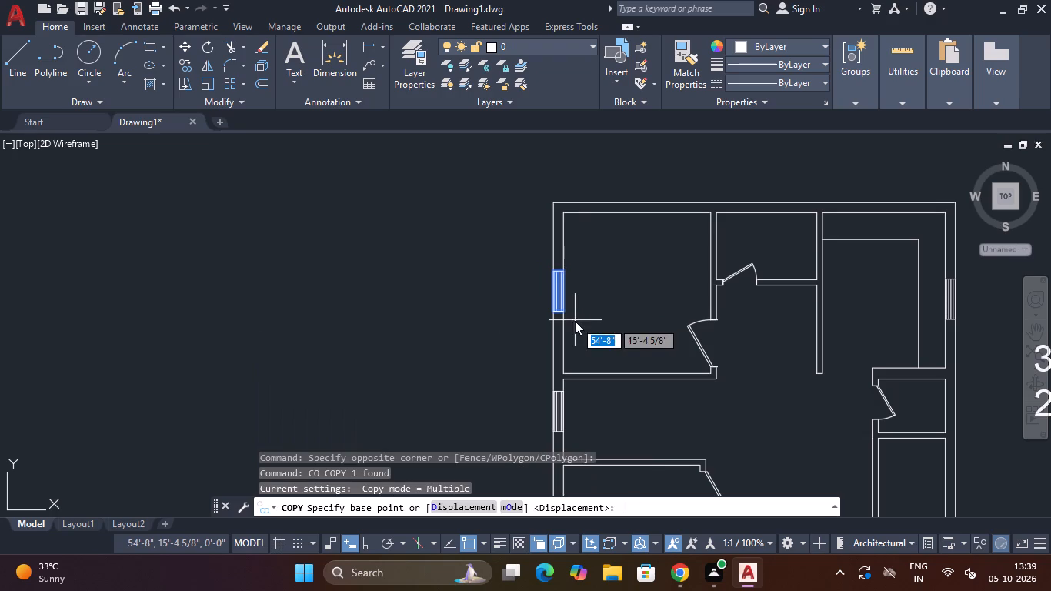
left_click(566, 313)
left_click(522, 309)
key("Escape")
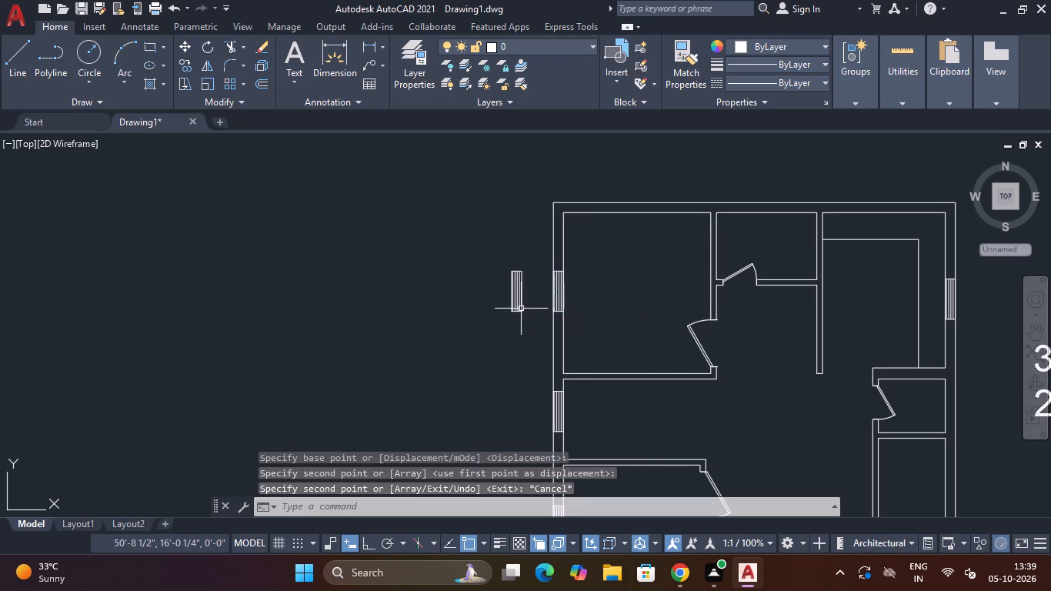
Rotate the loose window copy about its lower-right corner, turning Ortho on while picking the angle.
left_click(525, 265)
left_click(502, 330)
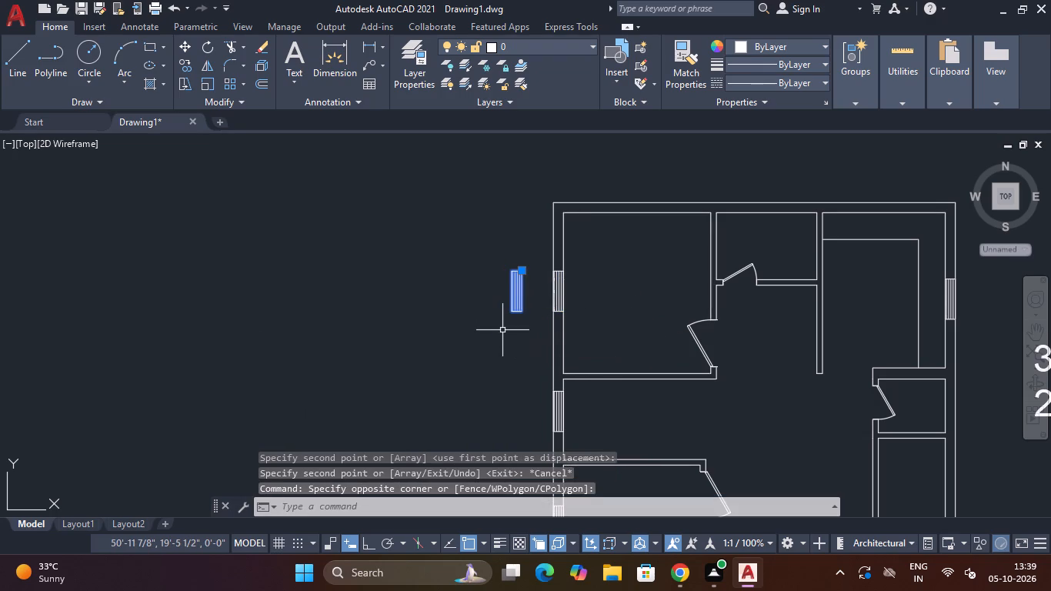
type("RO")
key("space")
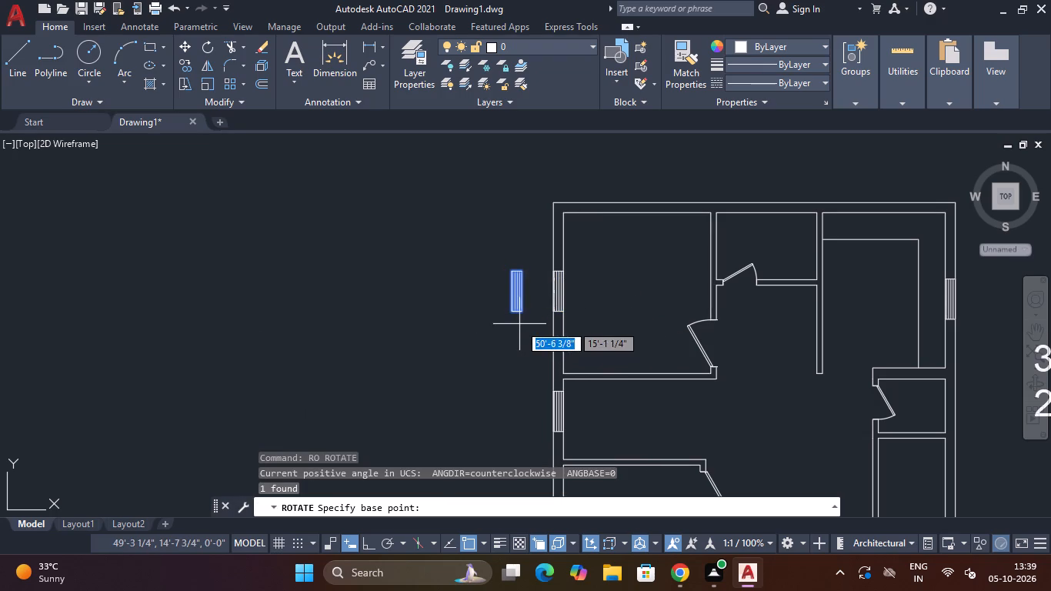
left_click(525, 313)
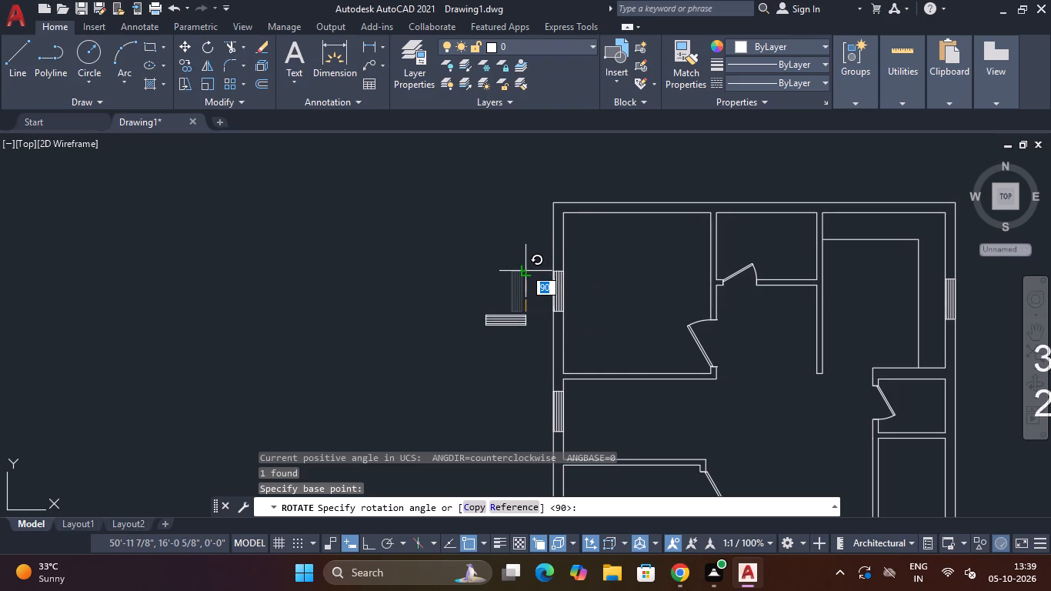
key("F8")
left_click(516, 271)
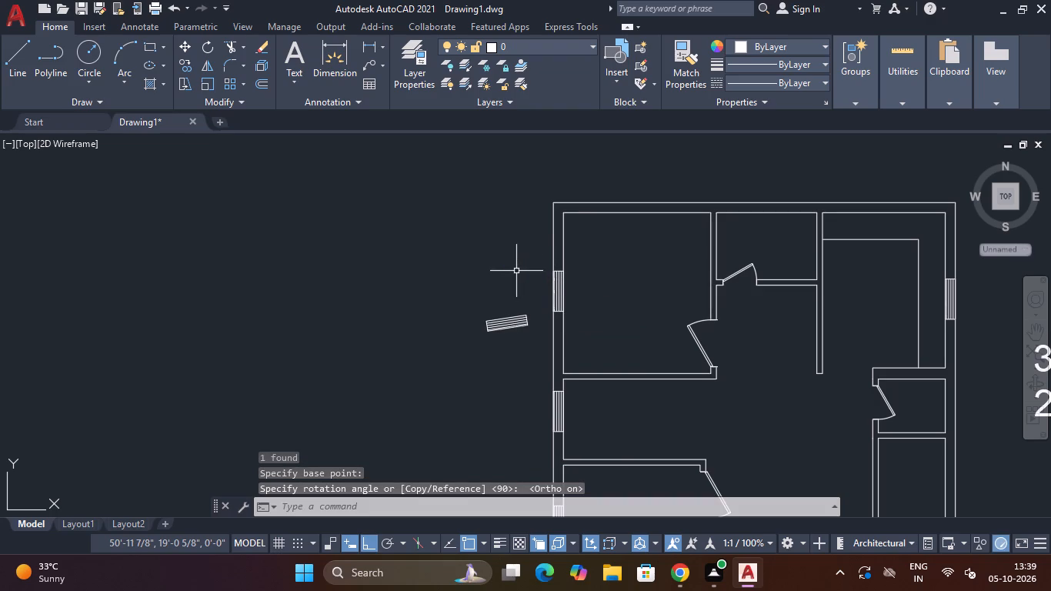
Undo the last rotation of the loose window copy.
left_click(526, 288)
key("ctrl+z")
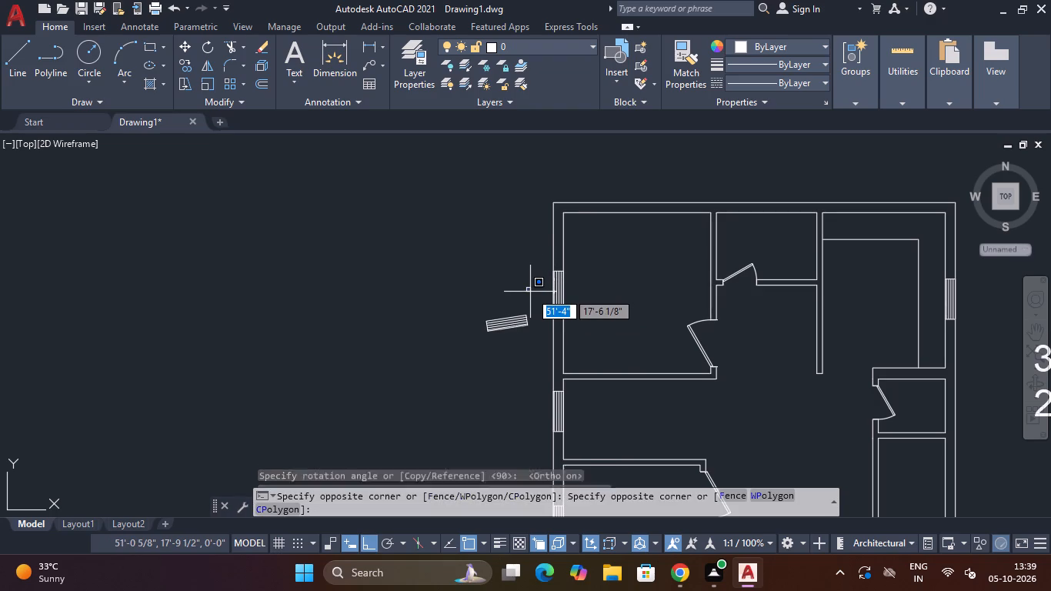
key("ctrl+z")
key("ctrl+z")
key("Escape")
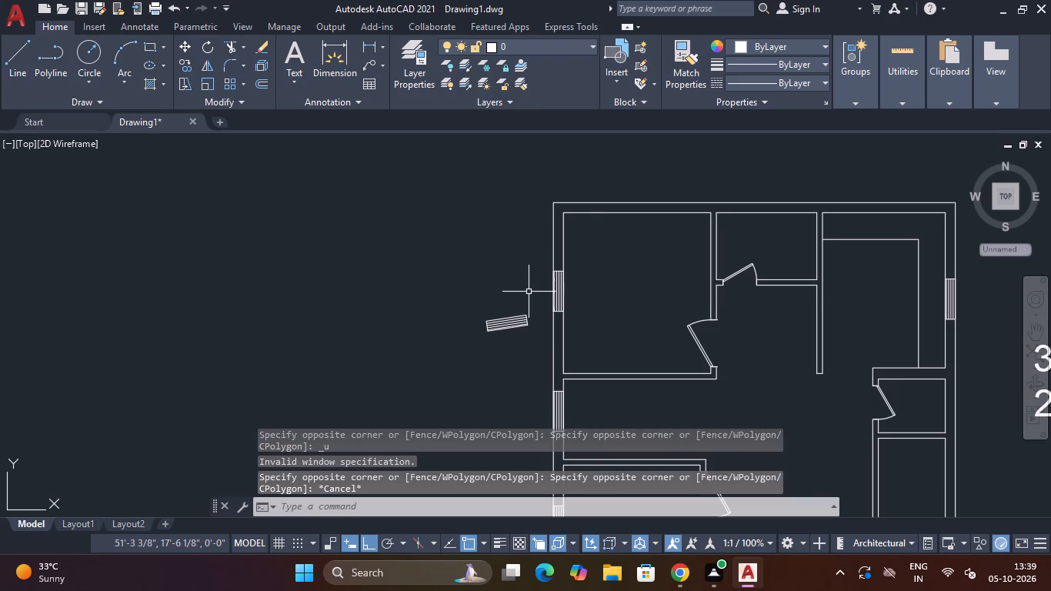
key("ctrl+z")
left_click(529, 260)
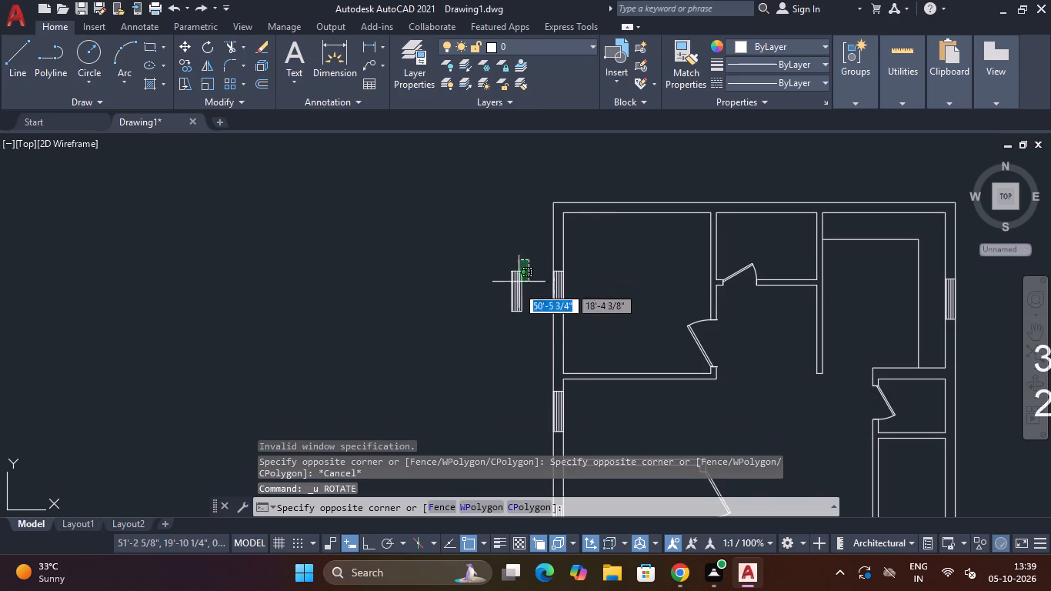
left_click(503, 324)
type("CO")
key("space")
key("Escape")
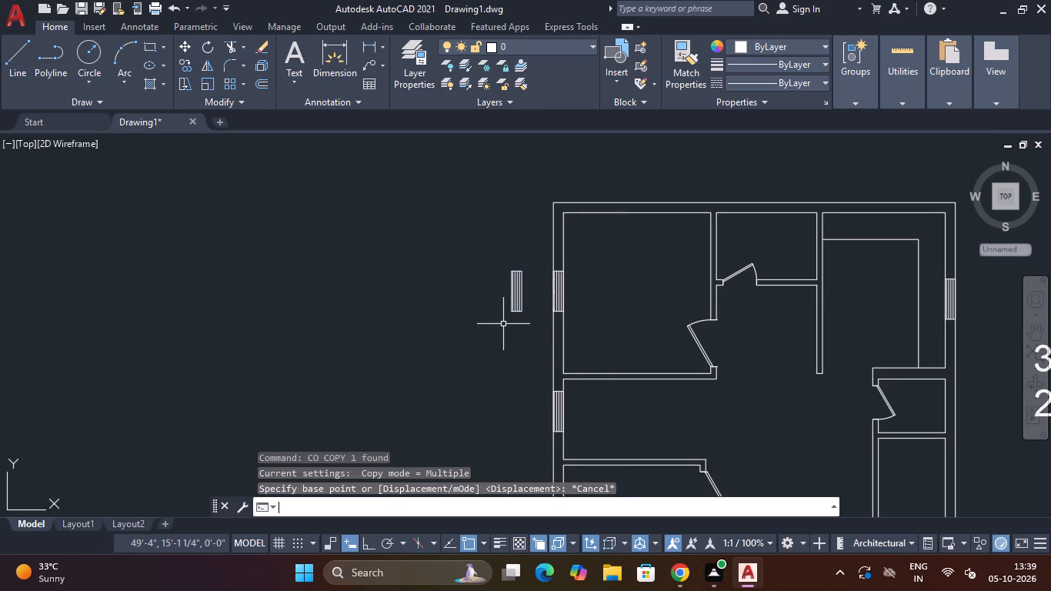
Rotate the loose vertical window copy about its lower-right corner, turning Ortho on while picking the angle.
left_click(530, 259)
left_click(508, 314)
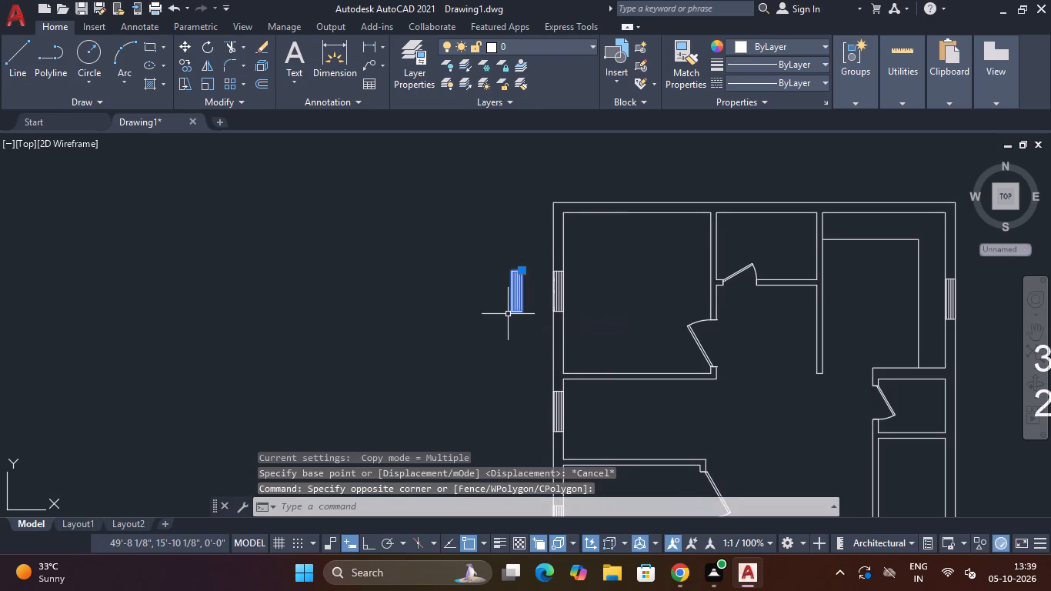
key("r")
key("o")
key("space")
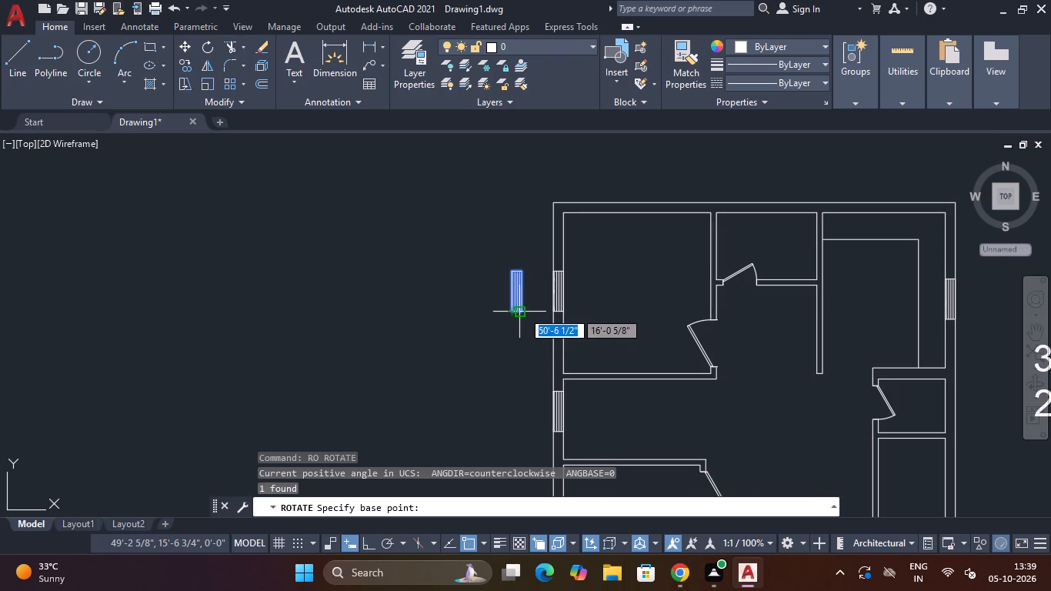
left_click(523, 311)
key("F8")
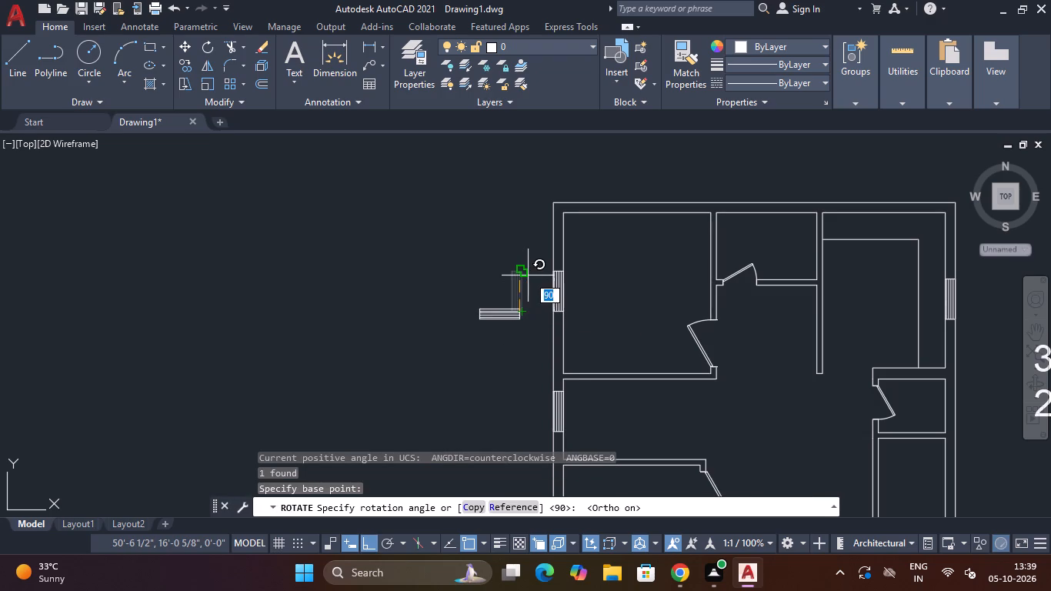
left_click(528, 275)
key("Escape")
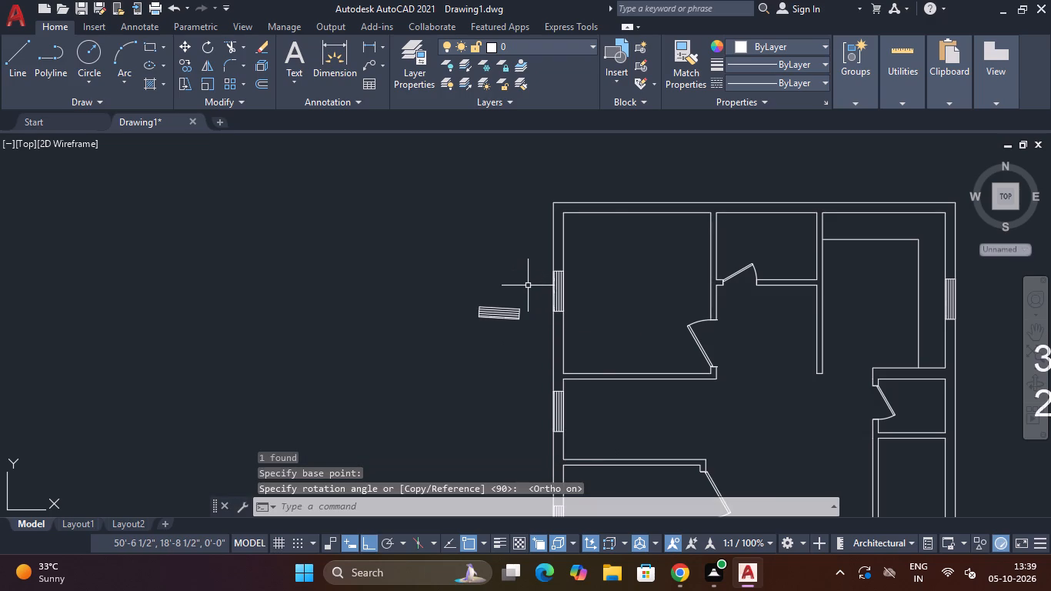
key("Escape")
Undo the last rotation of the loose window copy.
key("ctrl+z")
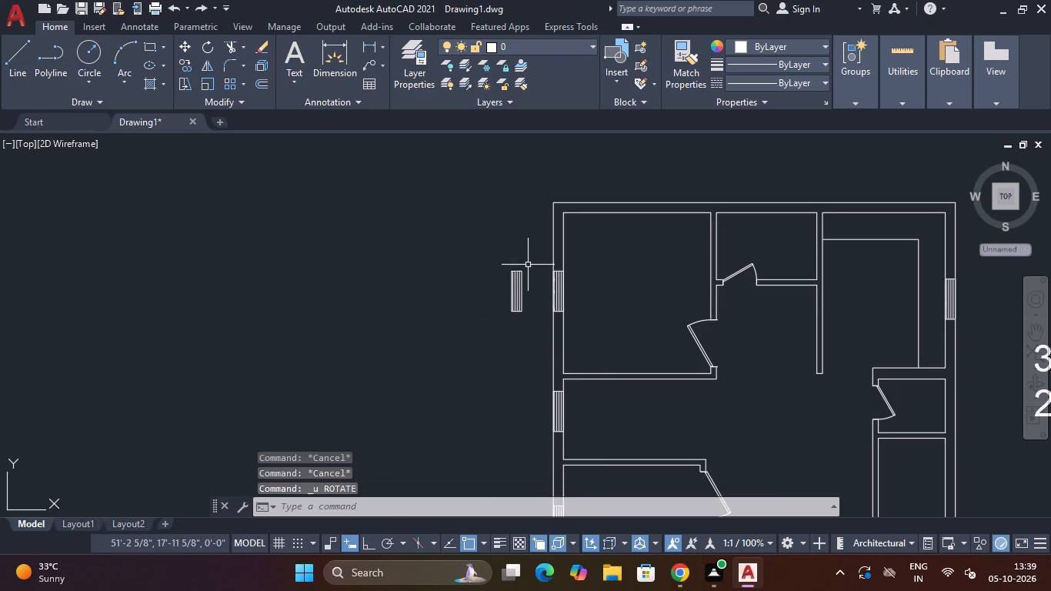
Rotate the loose window copy 90° counterclockwise about its lower-right corner so it lies horizontally.
left_click(528, 263)
left_click(505, 321)
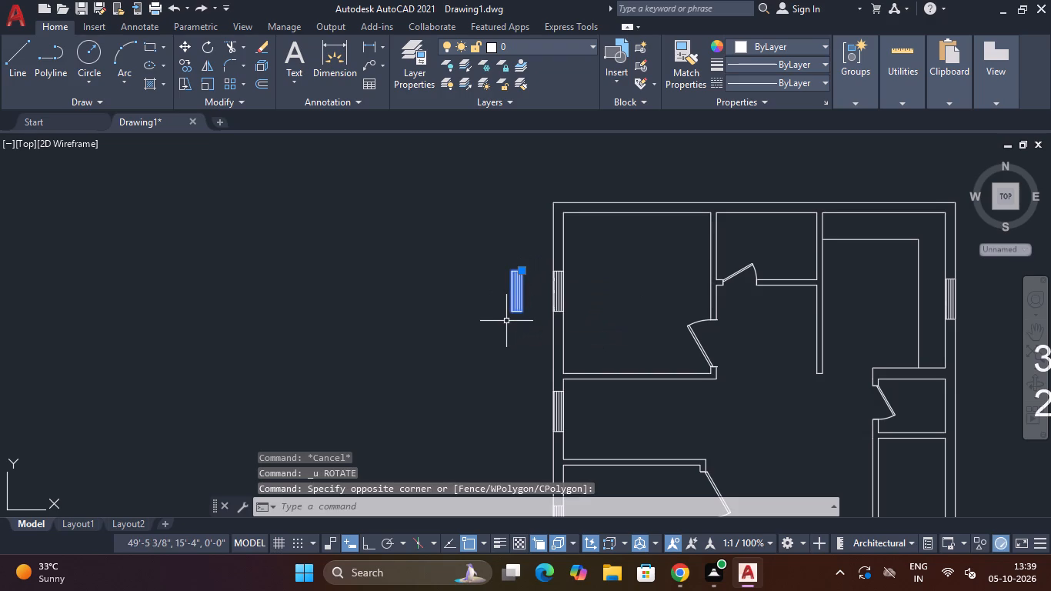
type("RO")
key("Return")
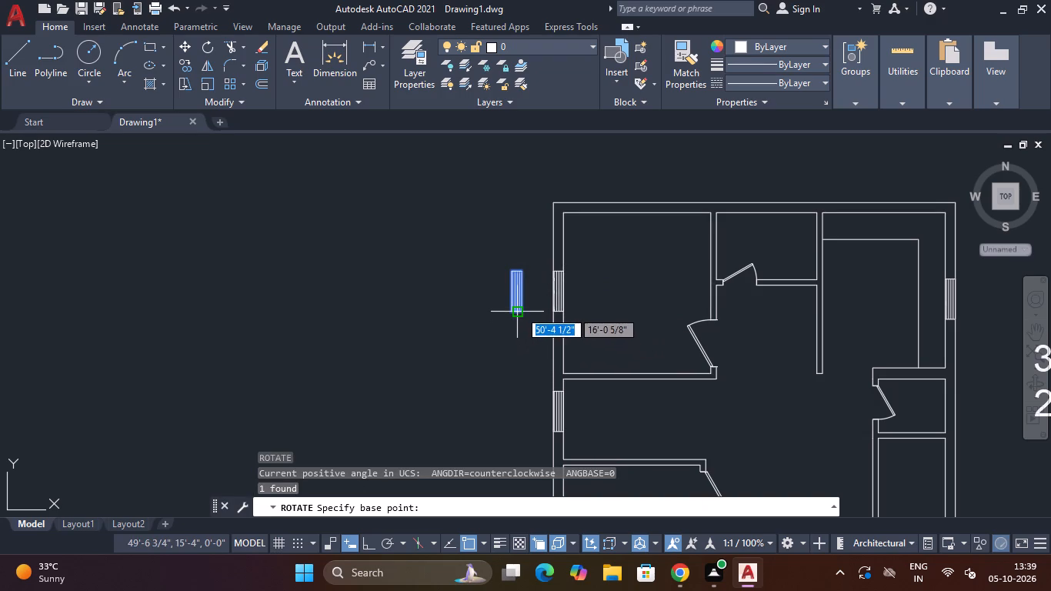
left_click(523, 313)
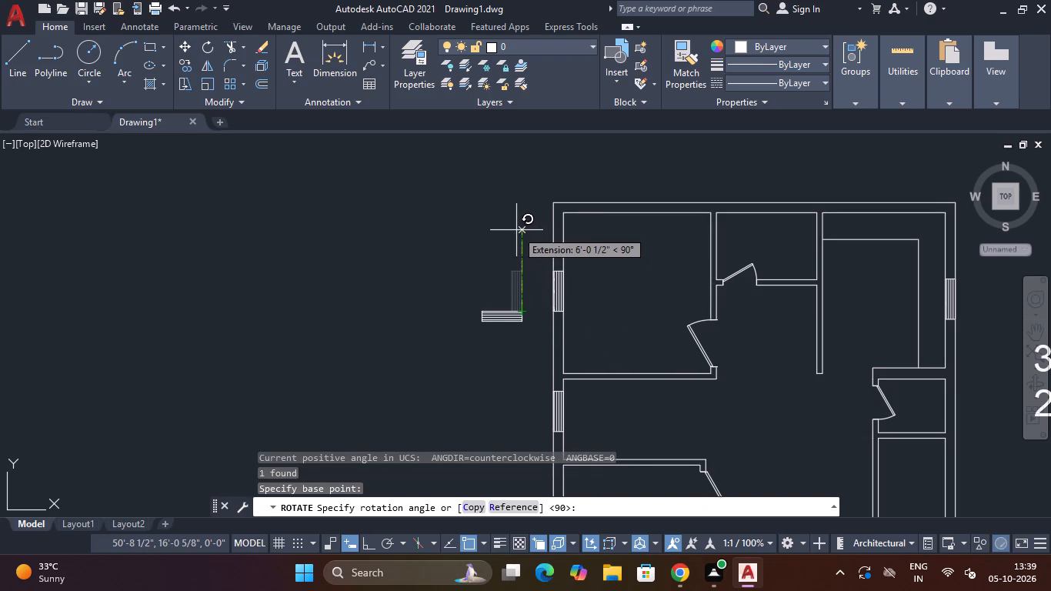
left_click(516, 230)
key("Escape")
Move the horizontal window by its upper-right corner onto the outer line of the top exterior wall, above the top-left room.
left_click(536, 272)
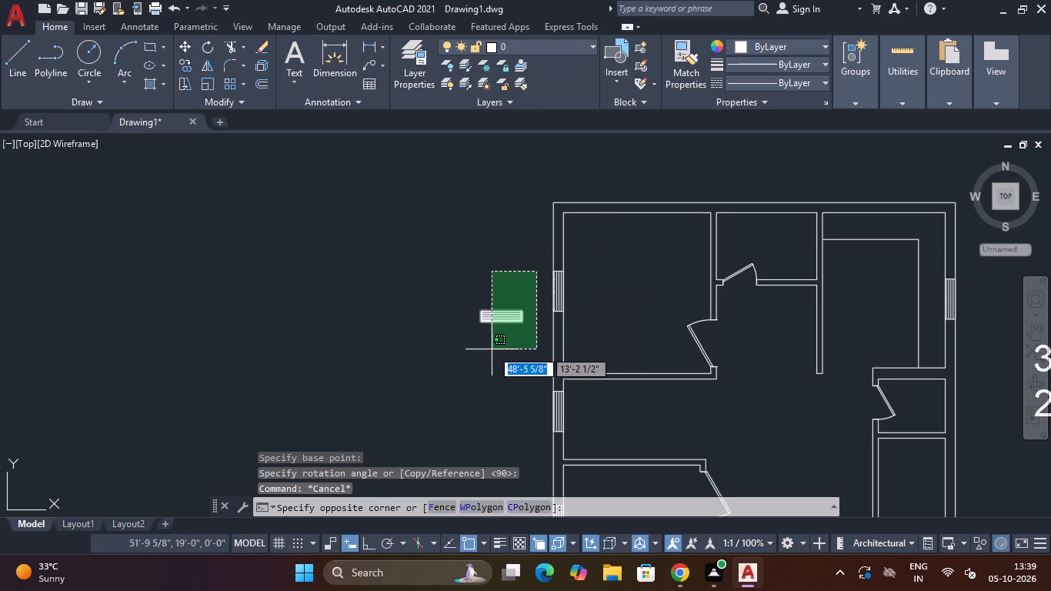
left_click(461, 349)
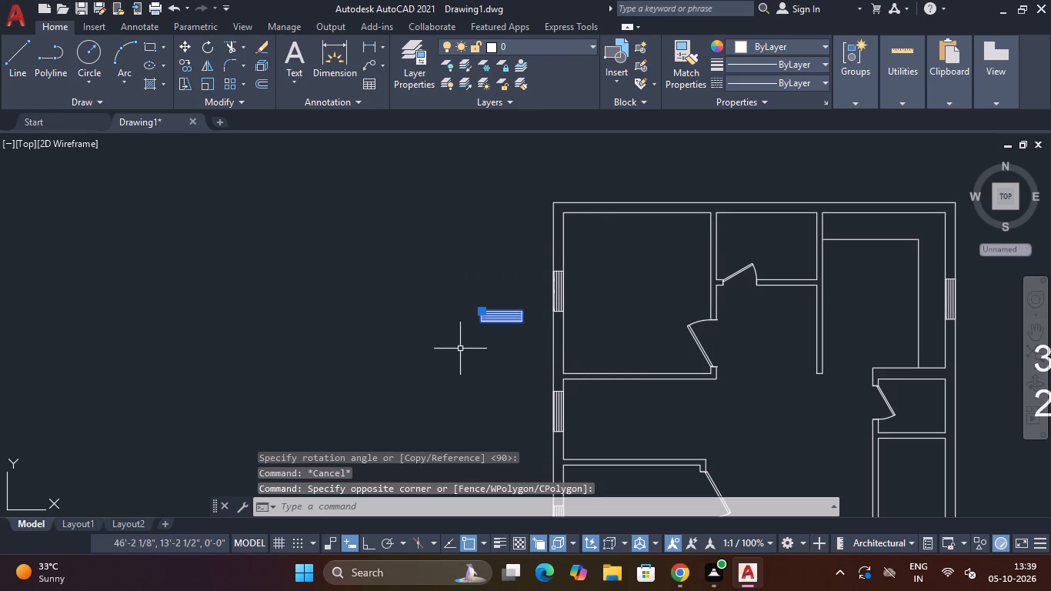
type("M")
key("space")
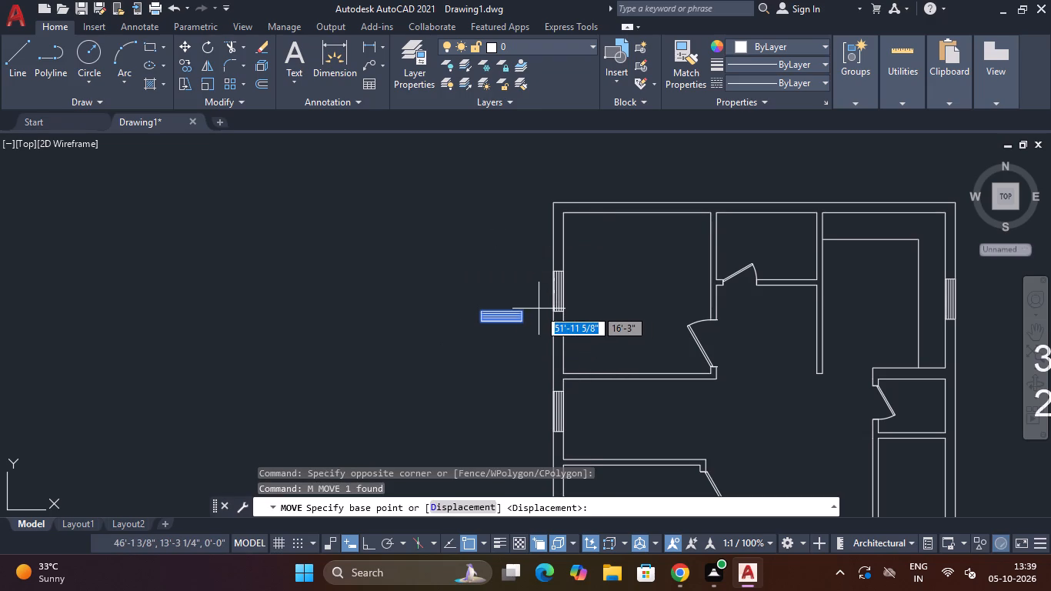
left_click(524, 309)
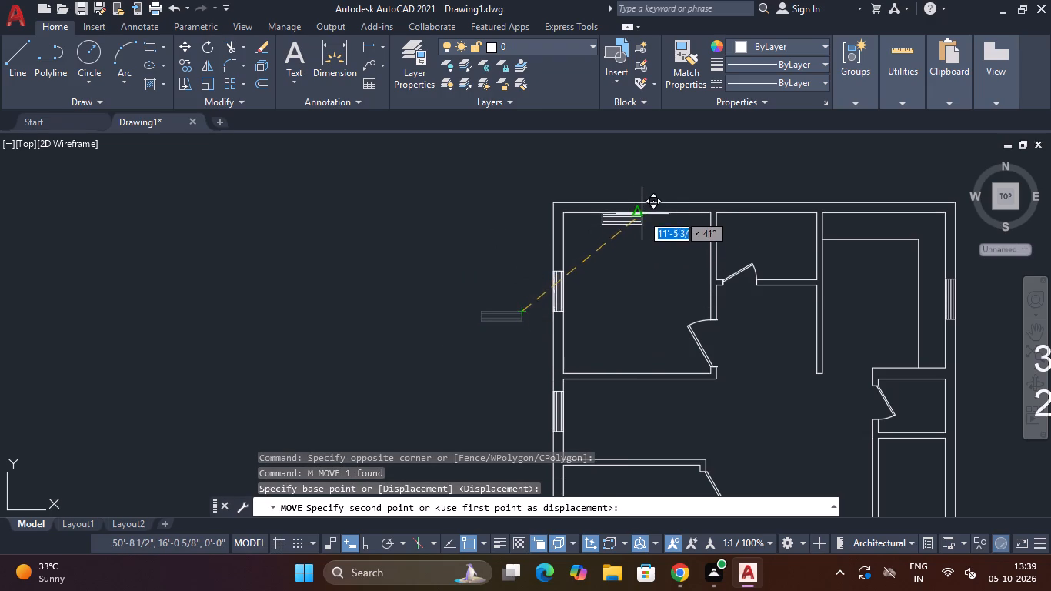
scroll(652, 202, "up", 3)
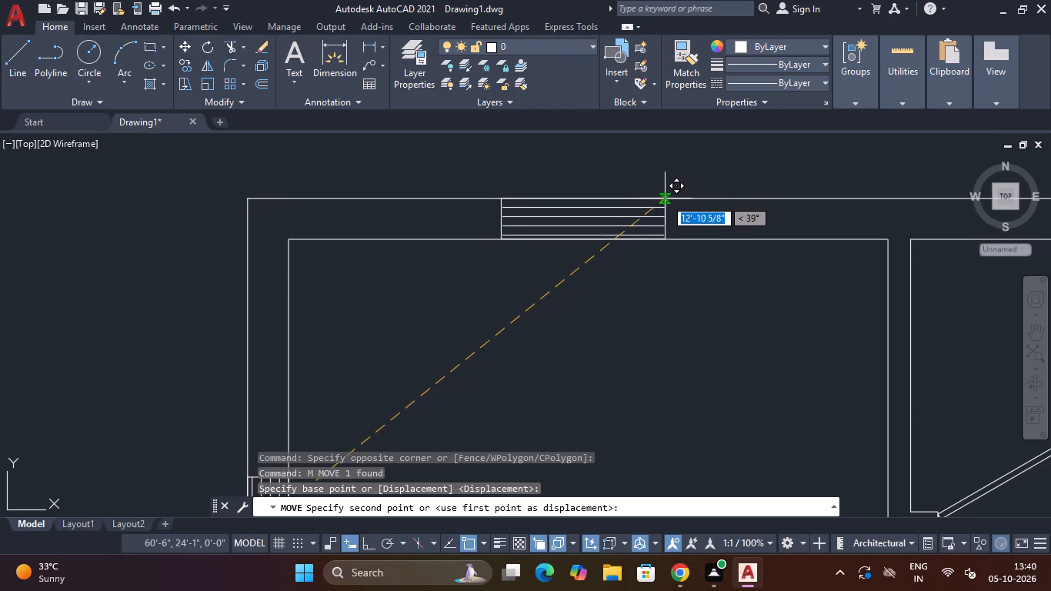
left_click(664, 199)
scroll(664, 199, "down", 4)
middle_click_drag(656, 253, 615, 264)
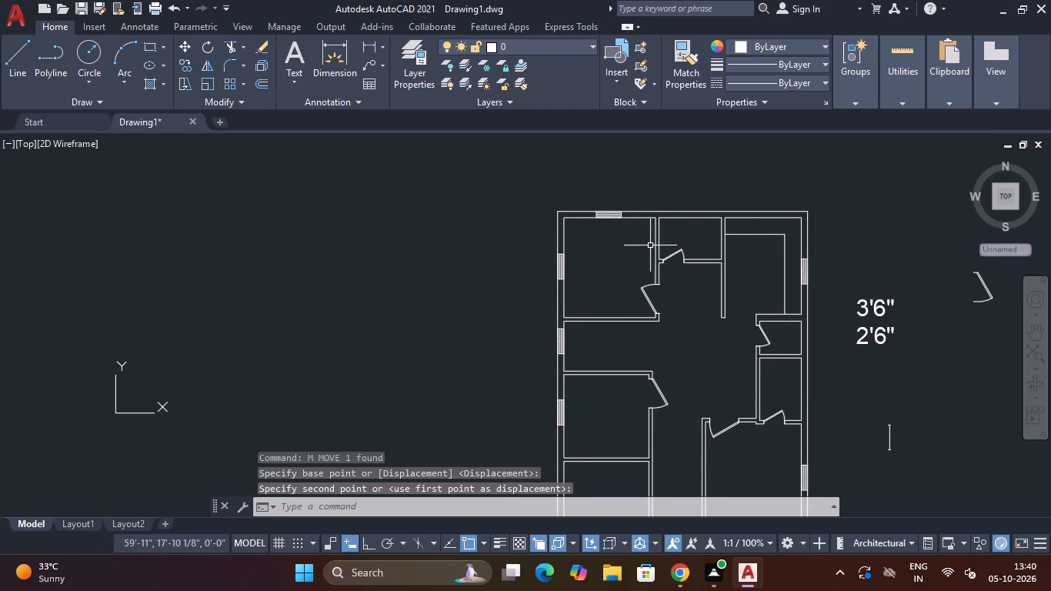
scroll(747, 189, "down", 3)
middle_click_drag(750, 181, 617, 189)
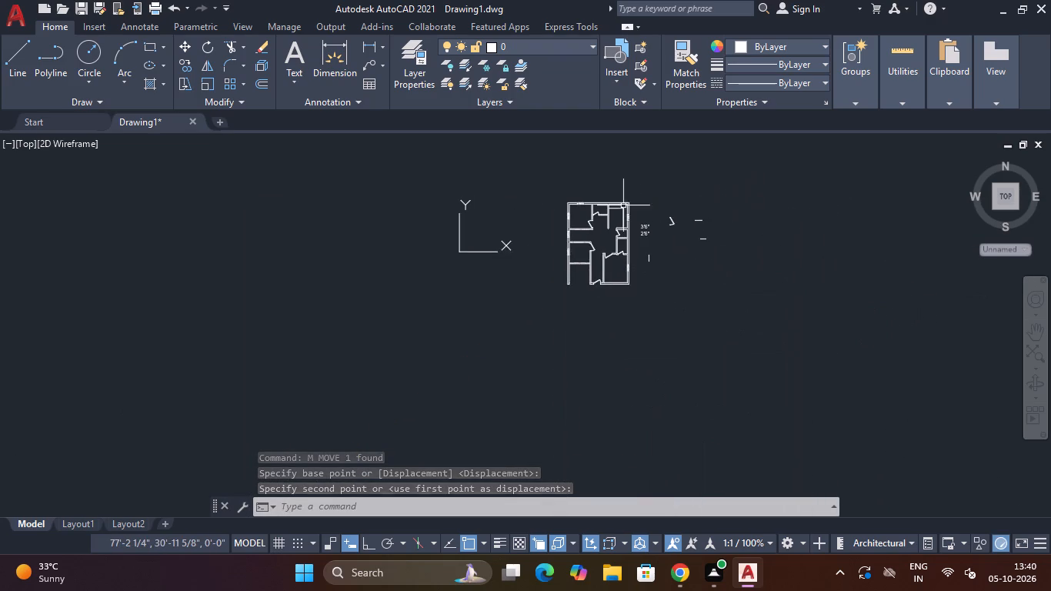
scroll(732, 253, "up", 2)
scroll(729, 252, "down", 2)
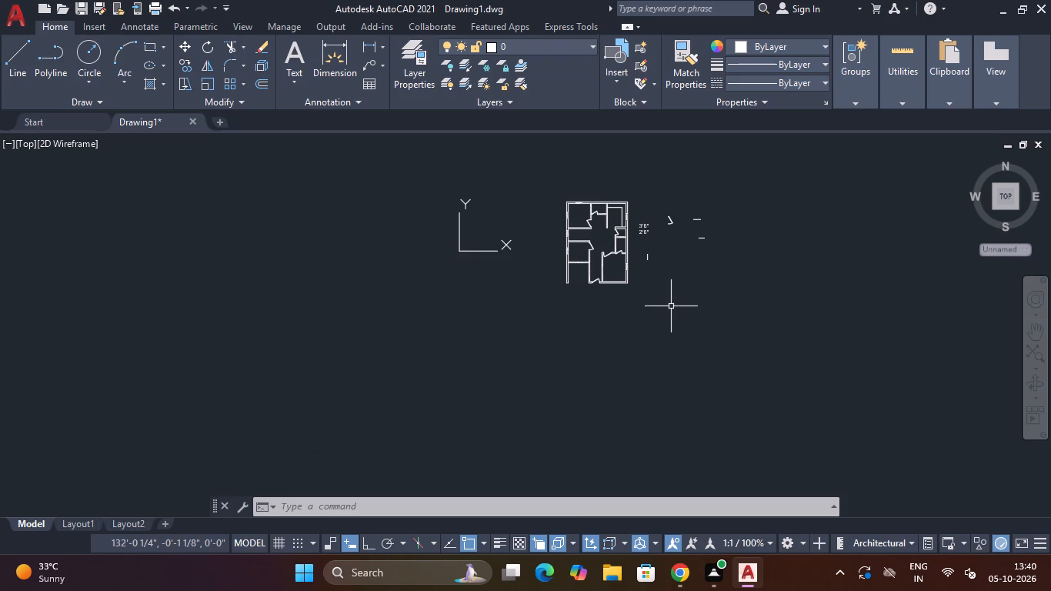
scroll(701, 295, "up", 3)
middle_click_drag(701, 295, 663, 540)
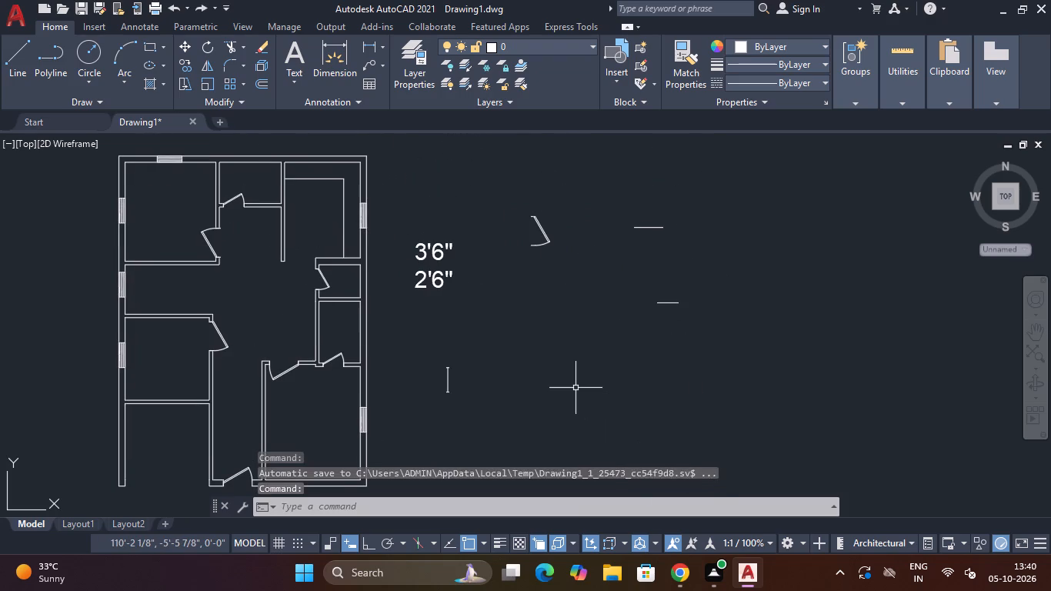
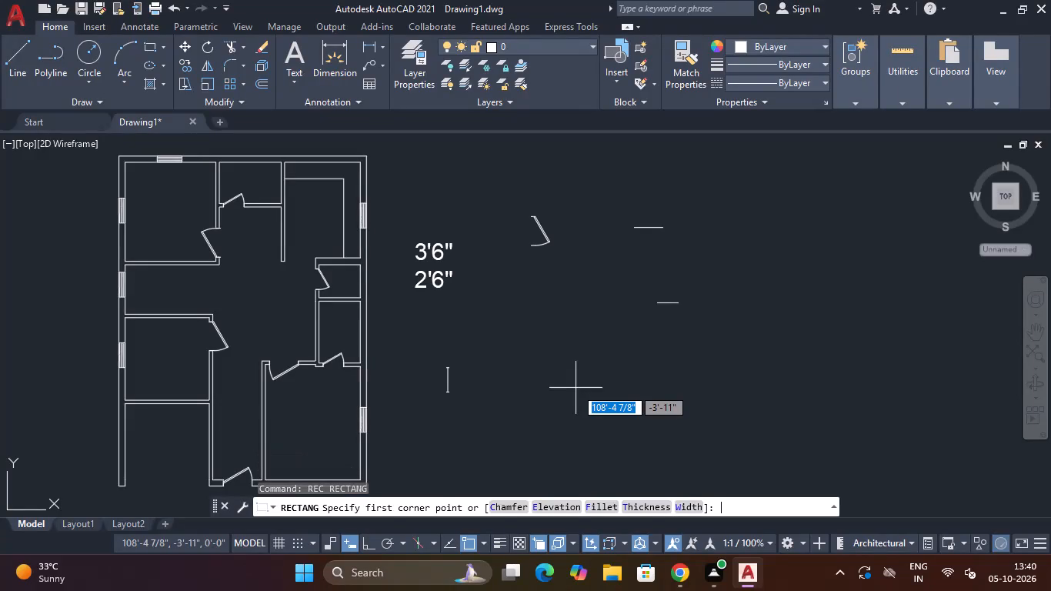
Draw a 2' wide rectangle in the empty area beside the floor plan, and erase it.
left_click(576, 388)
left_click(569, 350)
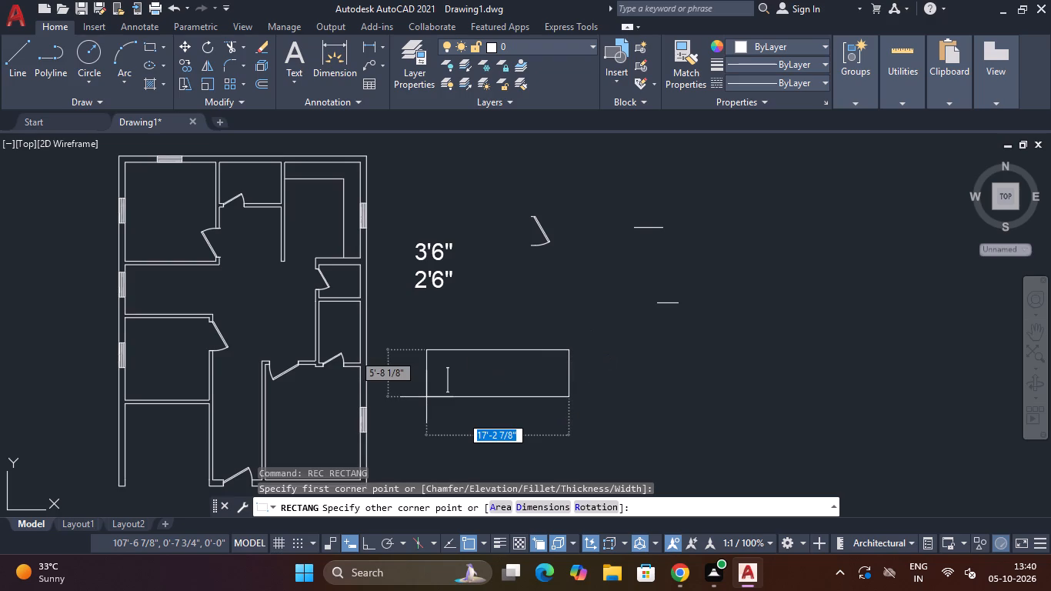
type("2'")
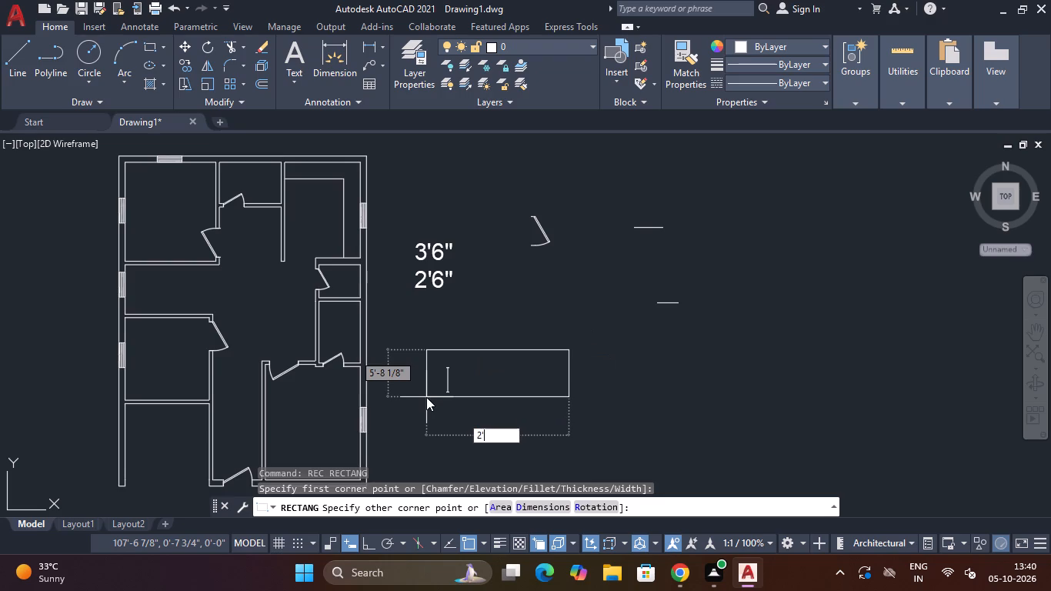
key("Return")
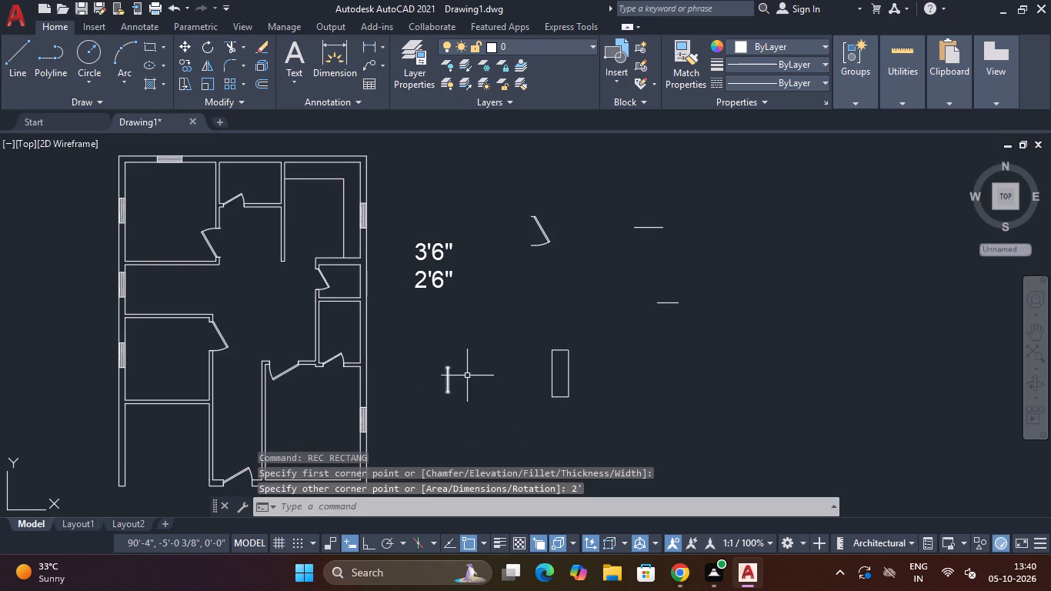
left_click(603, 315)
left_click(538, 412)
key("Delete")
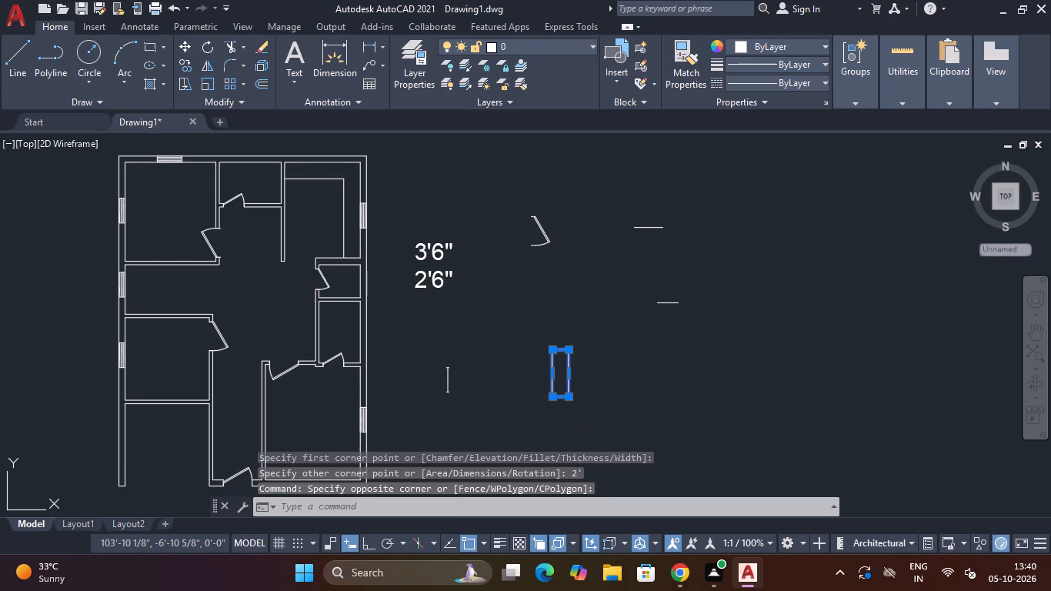
Draw a 2' by 9" horizontal rectangle in the empty area beside the floor plan.
type("REC")
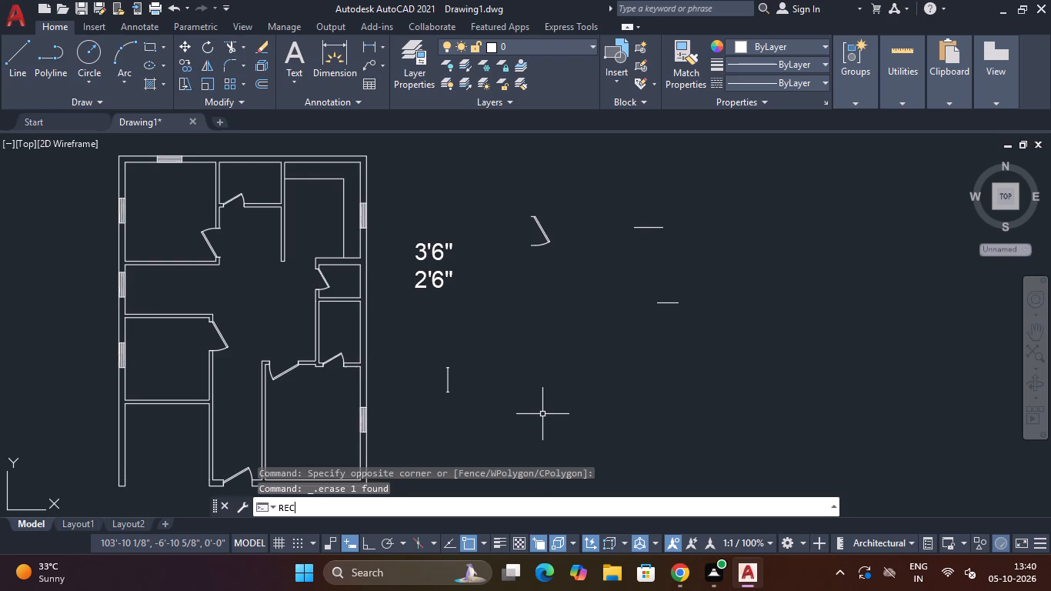
key("space")
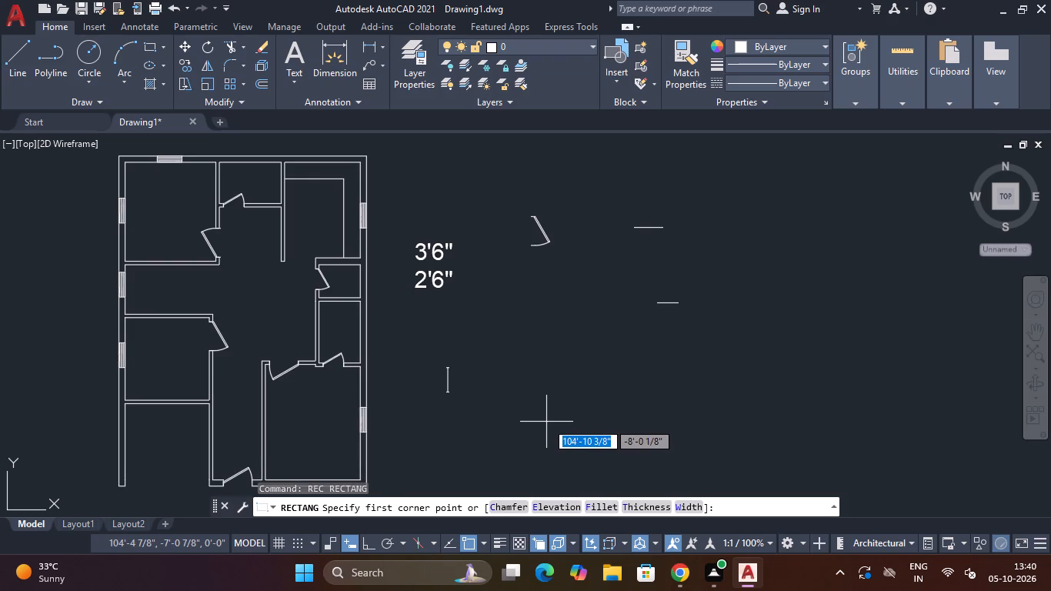
left_click(559, 397)
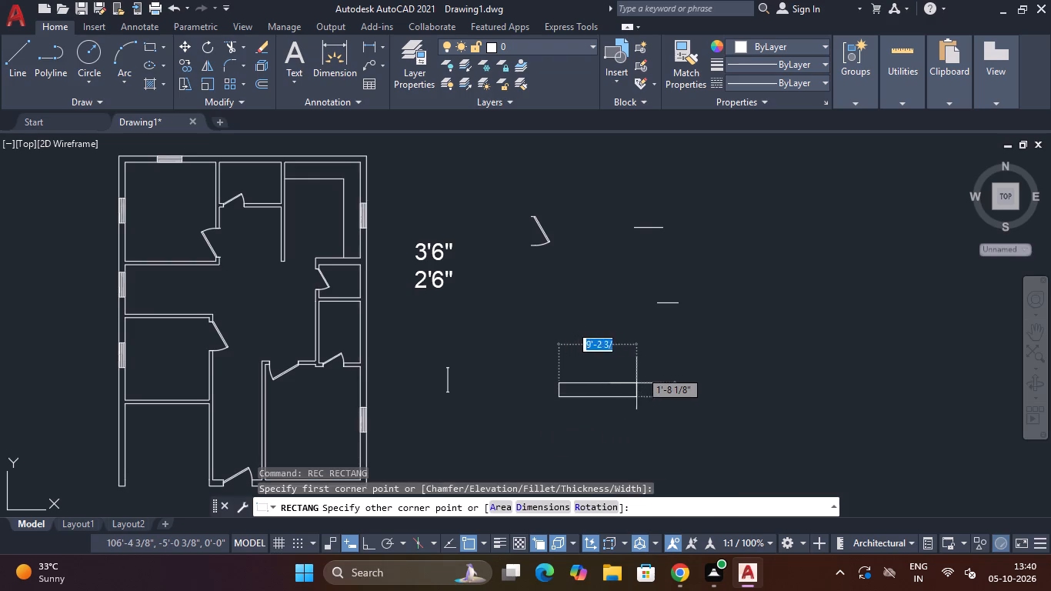
type("2'")
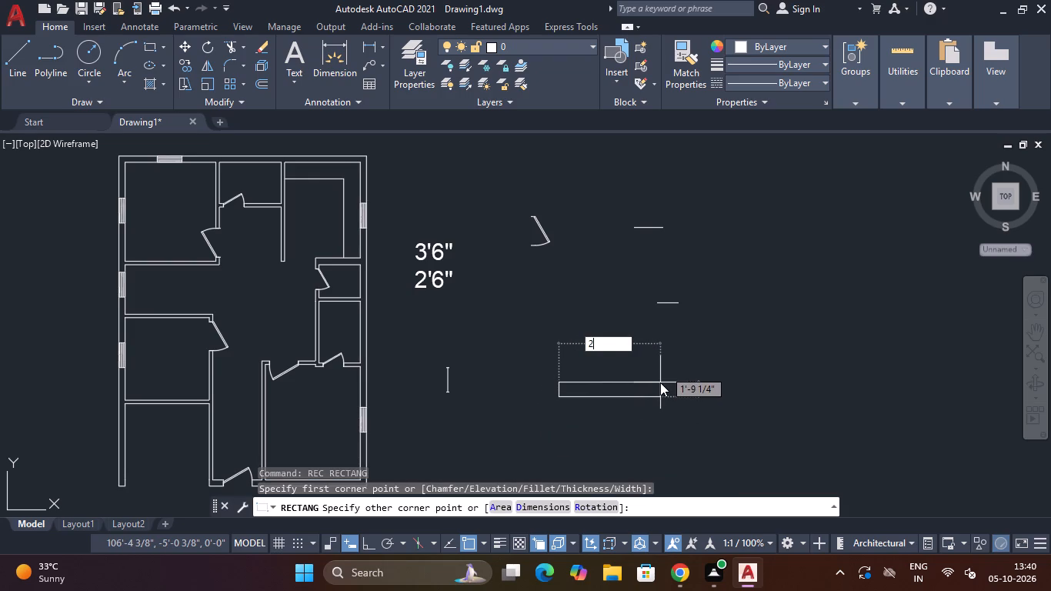
key("Tab")
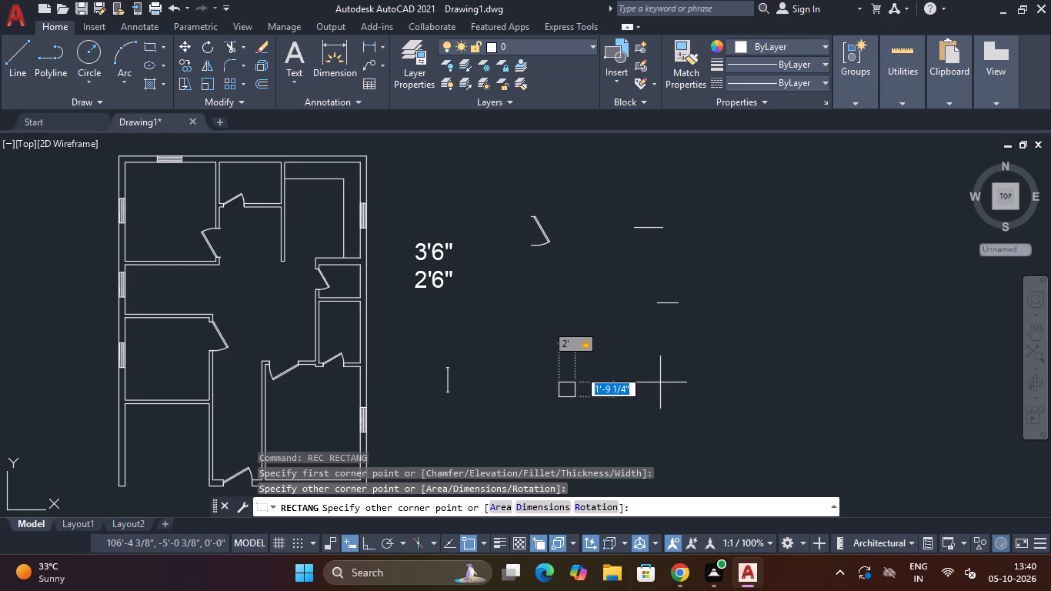
type("9\"")
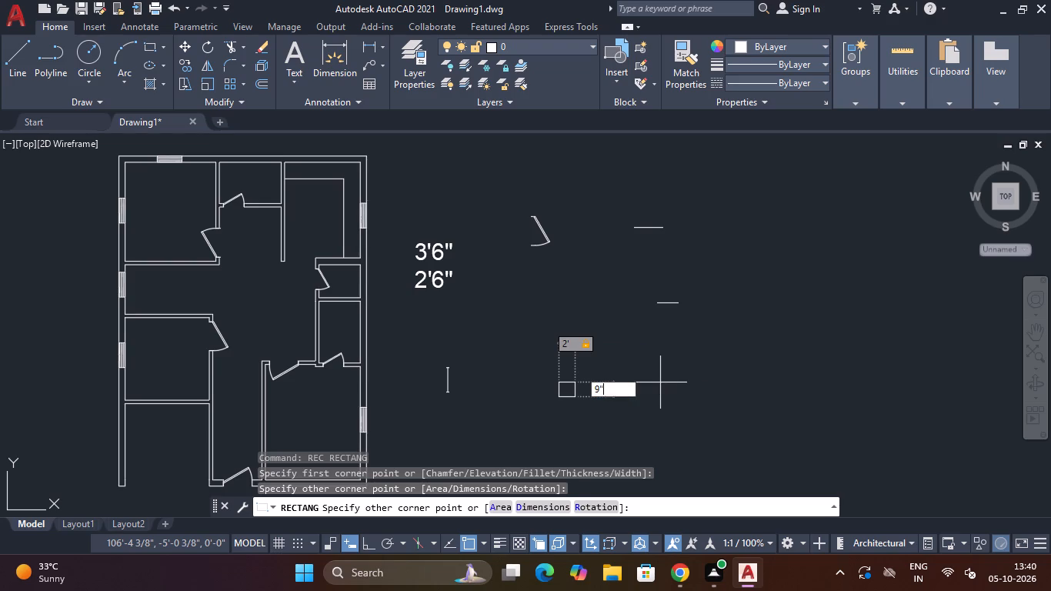
key("Return")
Explode the 2' by 9" rectangle into separate lines.
scroll(606, 398, "up", 1)
middle_click_drag(589, 397, 607, 350)
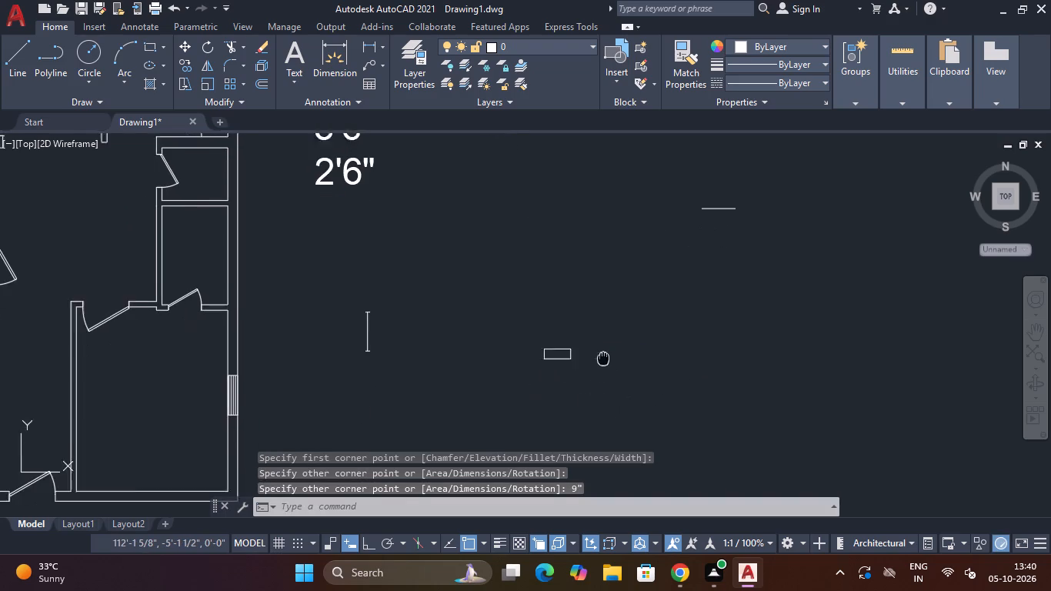
middle_click_drag(607, 350, 609, 346)
scroll(577, 352, "up", 4)
key("Escape")
key("Escape")
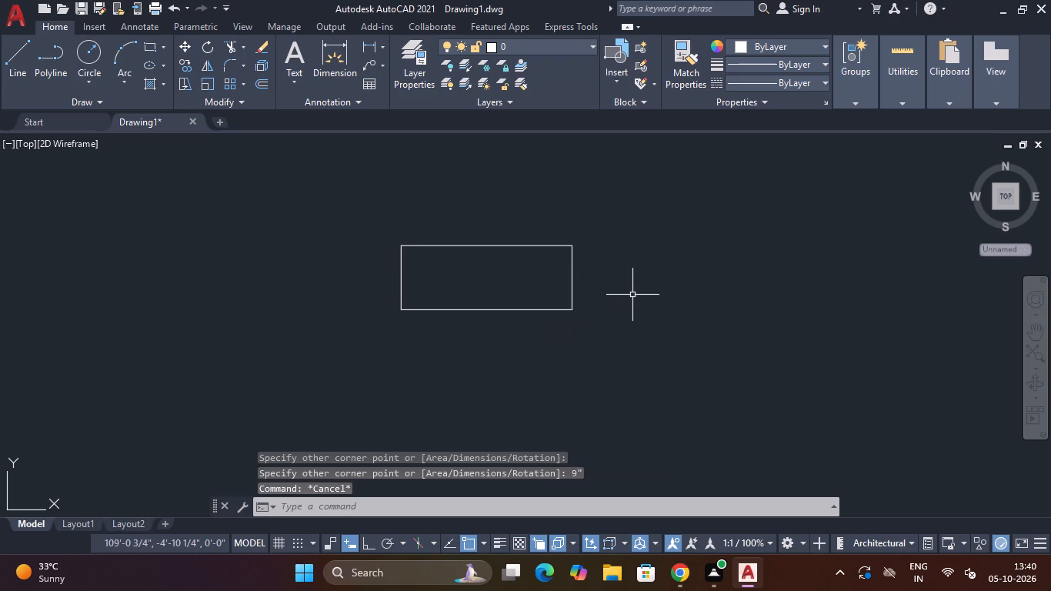
left_click(559, 213)
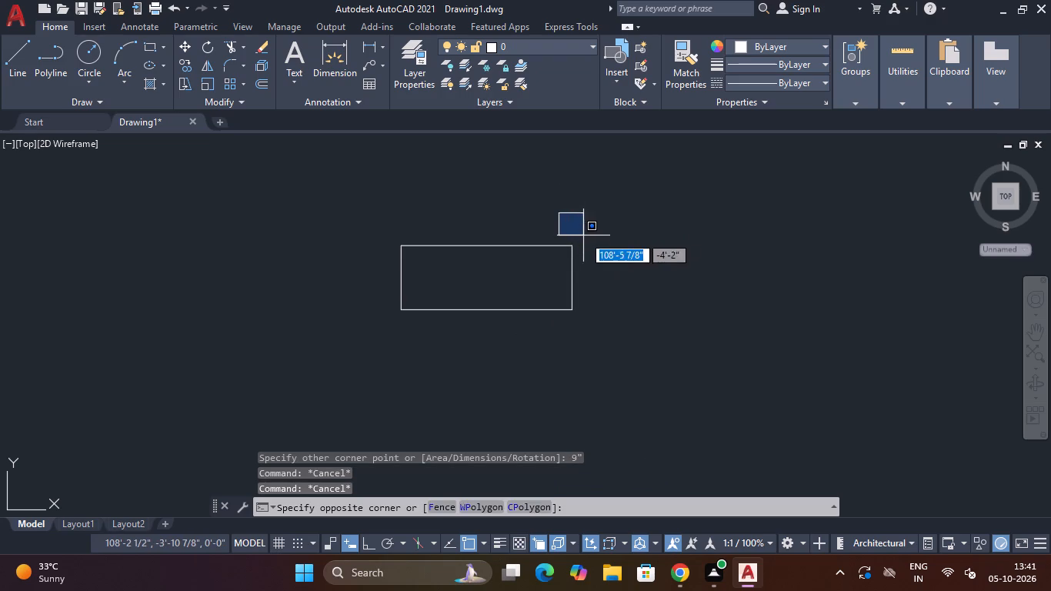
left_click(313, 386)
type("EX")
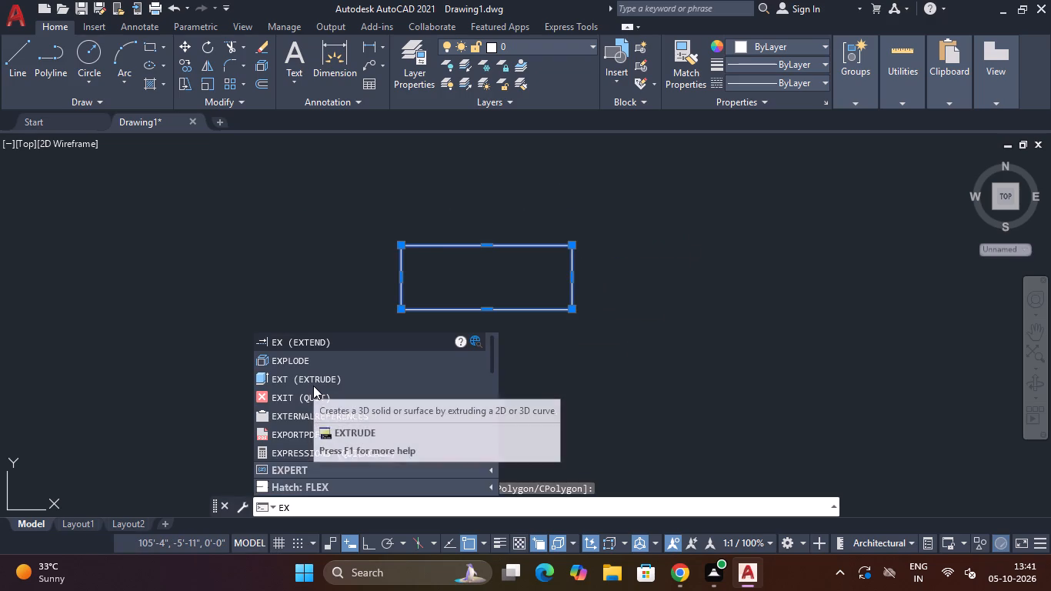
key("Down")
key("Return")
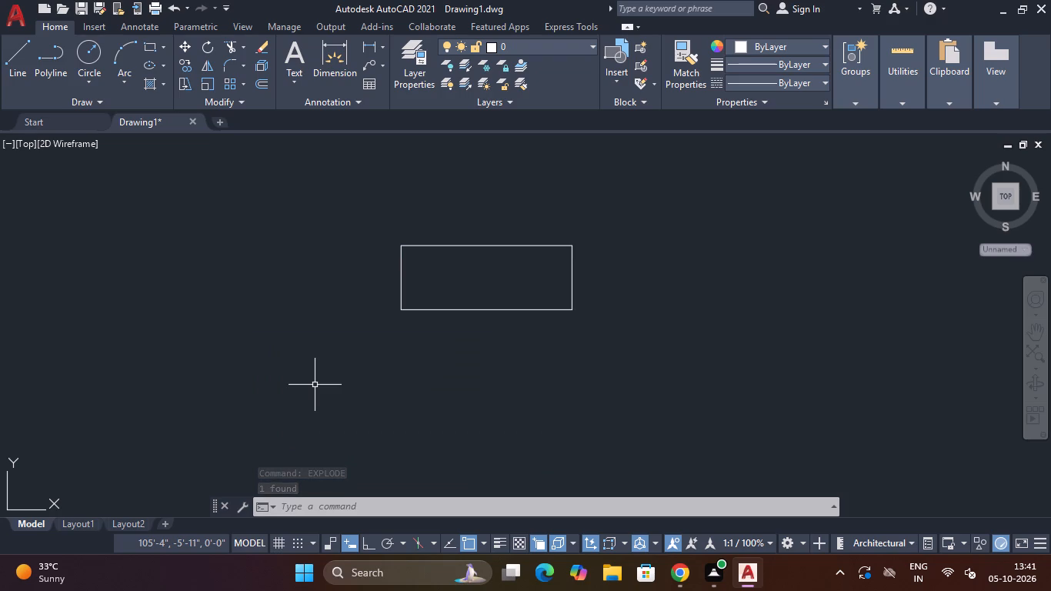
key("Escape")
key("Escape")
key("Escape")
key("Escape")
key("Escape")
key("Escape")
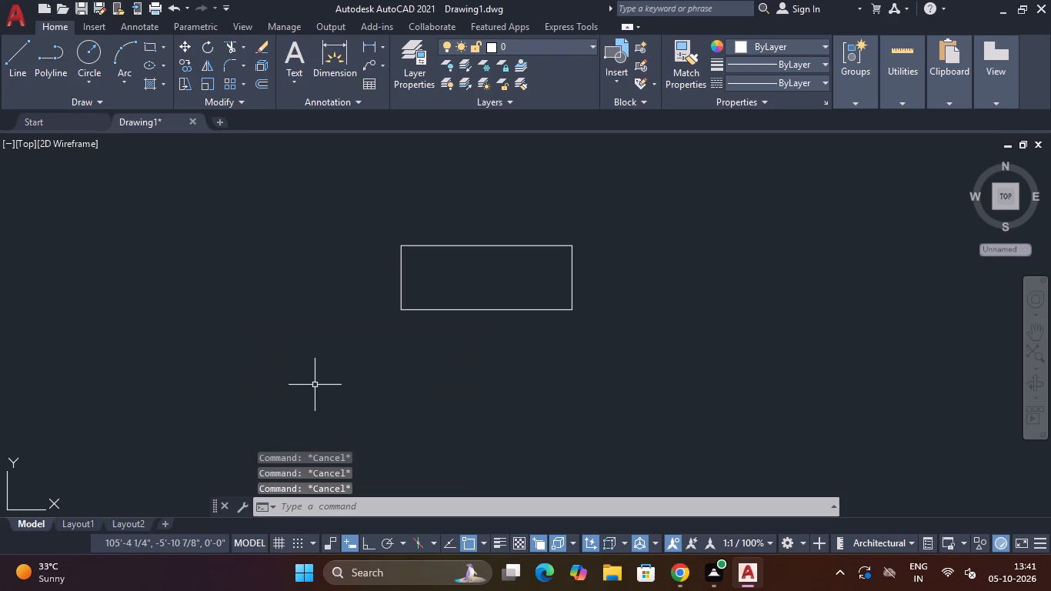
Offset the rectangle's top edge downward four times in succession at 2" spacing to form the window's inner lines.
key("o")
key("space")
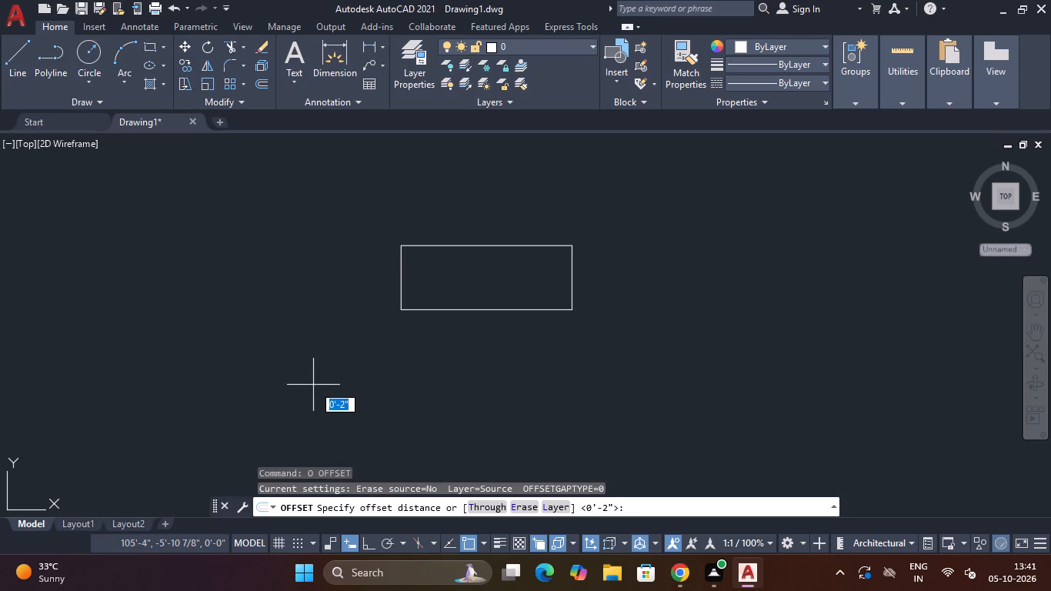
key("Return")
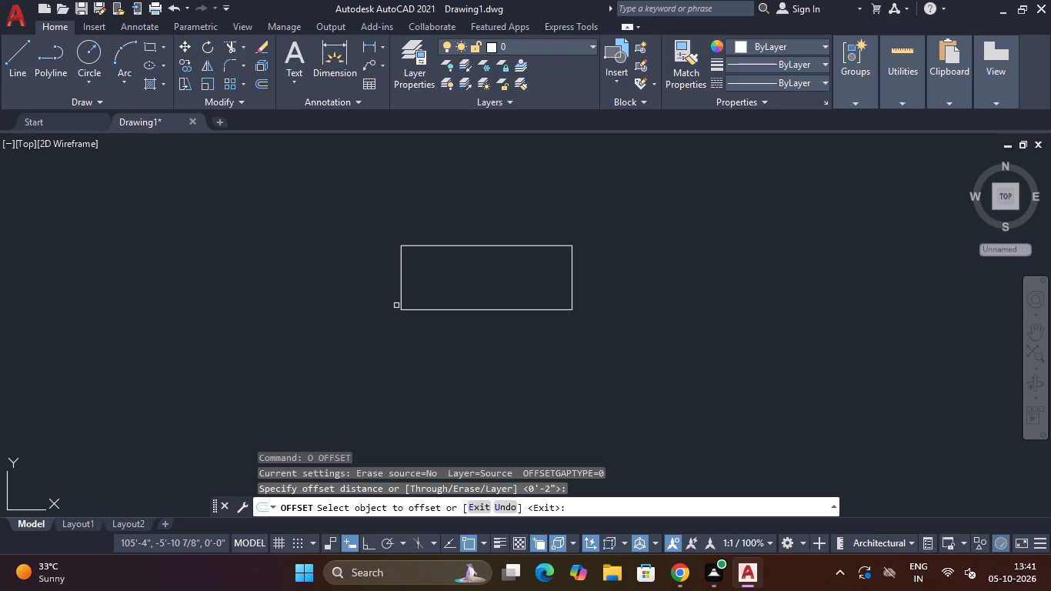
left_click(485, 246)
left_click(484, 268)
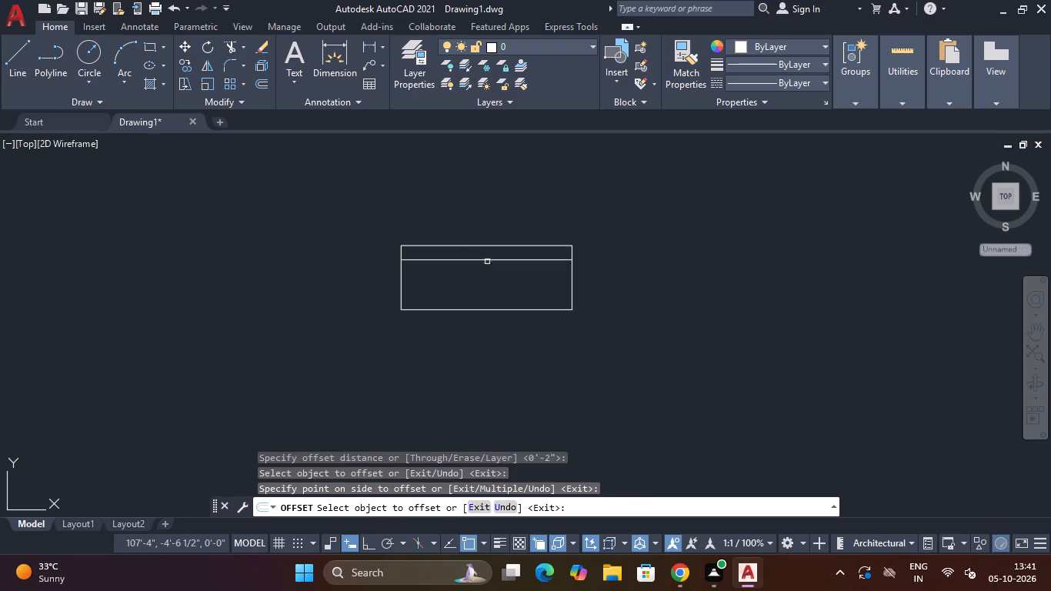
left_click(488, 260)
left_click(482, 280)
left_click(485, 274)
left_click(482, 283)
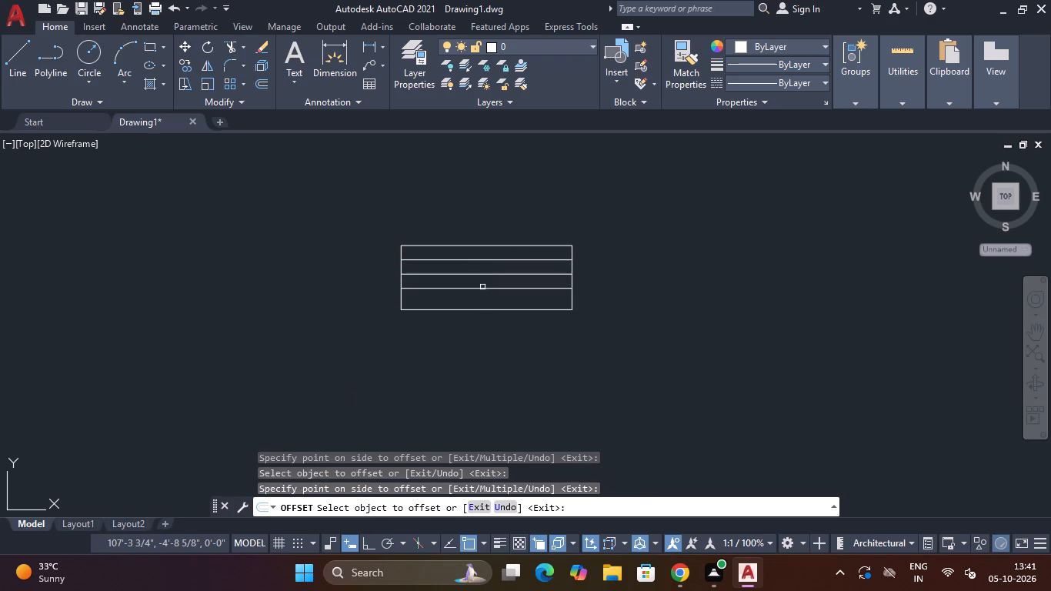
left_click(482, 289)
left_click(482, 305)
key("Escape")
key("Escape")
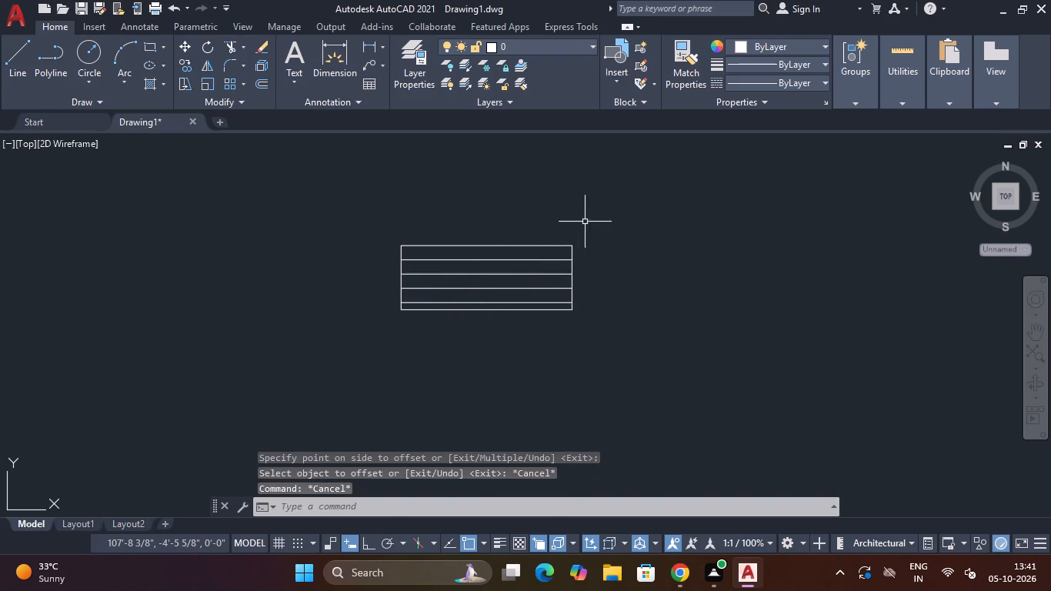
Move the 2' window by its upper-left corner onto the outer line of the top exterior wall, above the small top-middle room.
left_click(590, 218)
left_click(385, 349)
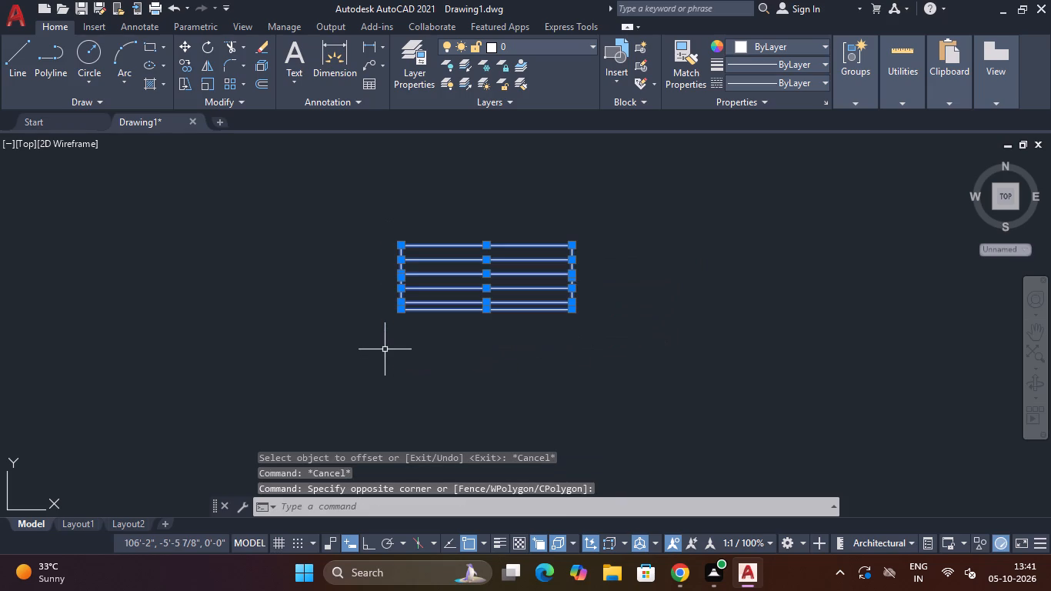
type("M")
key("space")
left_click(397, 245)
scroll(404, 243, "down", 3)
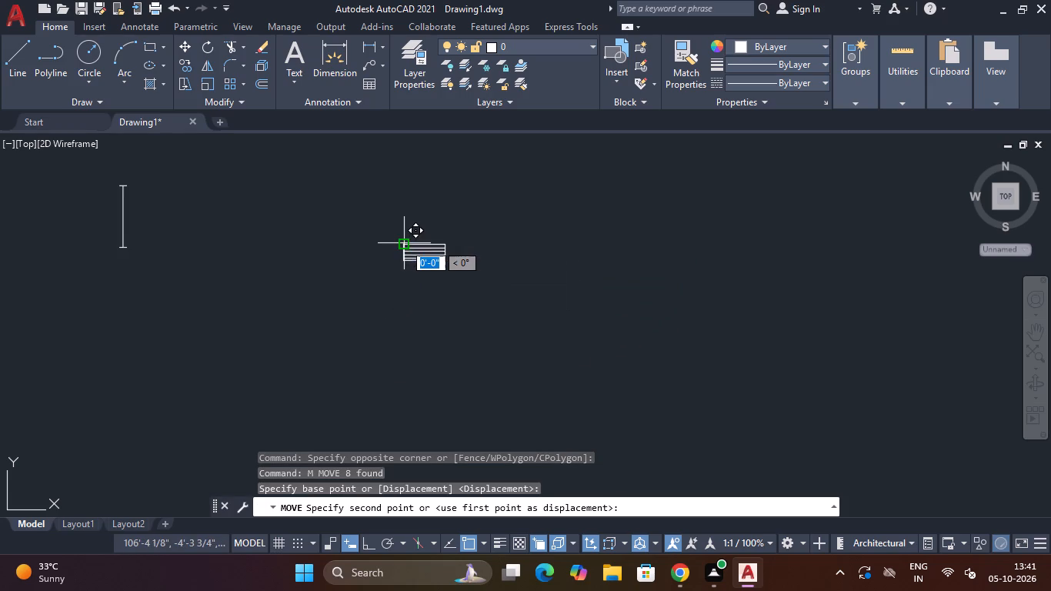
middle_click_drag(393, 239, 566, 432)
scroll(566, 409, "down", 4)
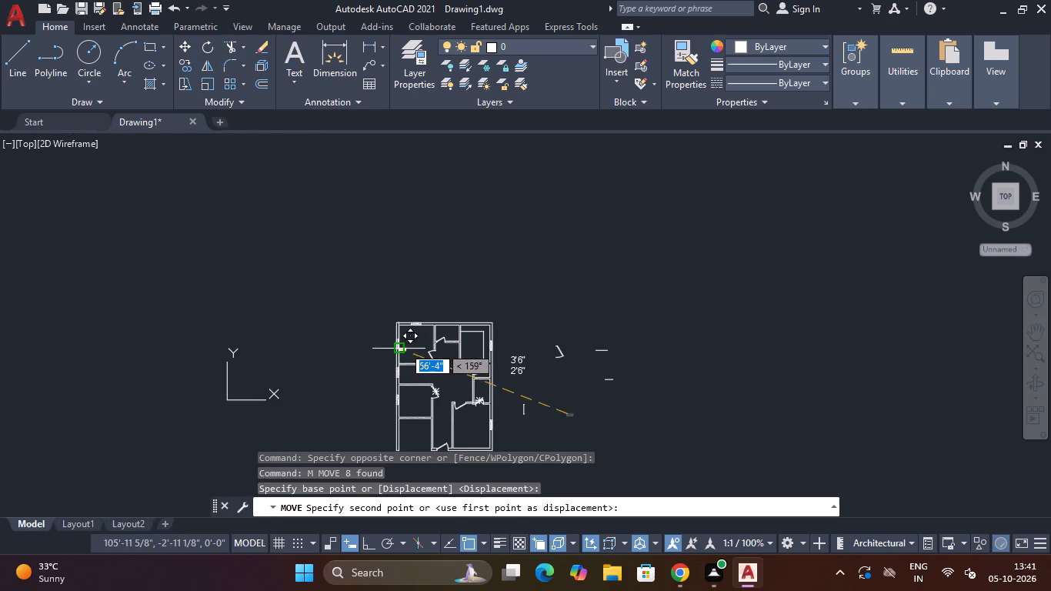
scroll(415, 345, "up", 3)
scroll(501, 273, "up", 2)
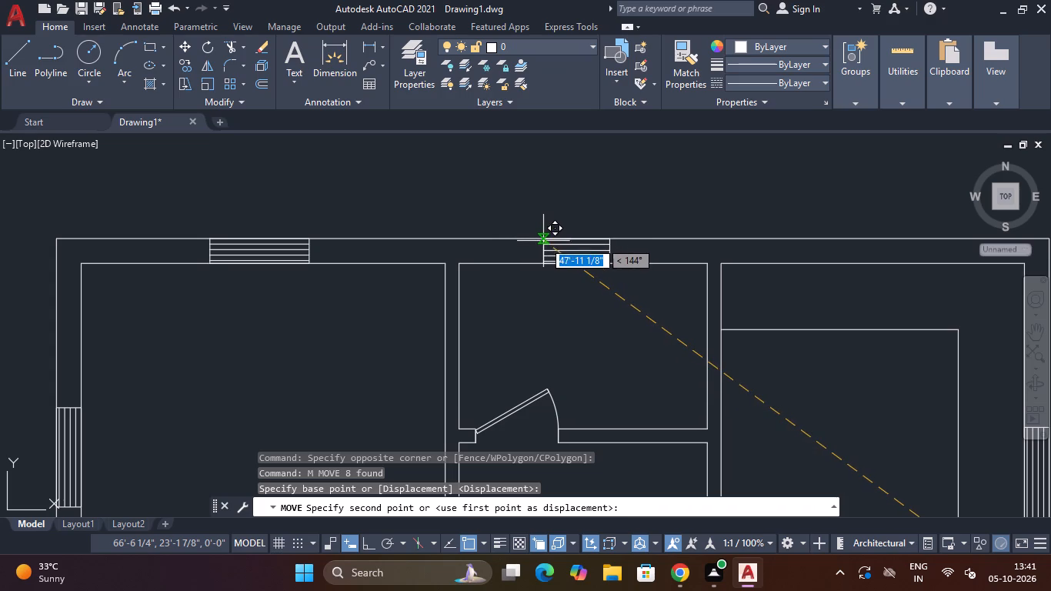
left_click(543, 241)
Copy the 2' window by its upper-right corner to the empty space just above the top exterior wall.
scroll(593, 343, "down", 3)
middle_click_drag(601, 342, 562, 303)
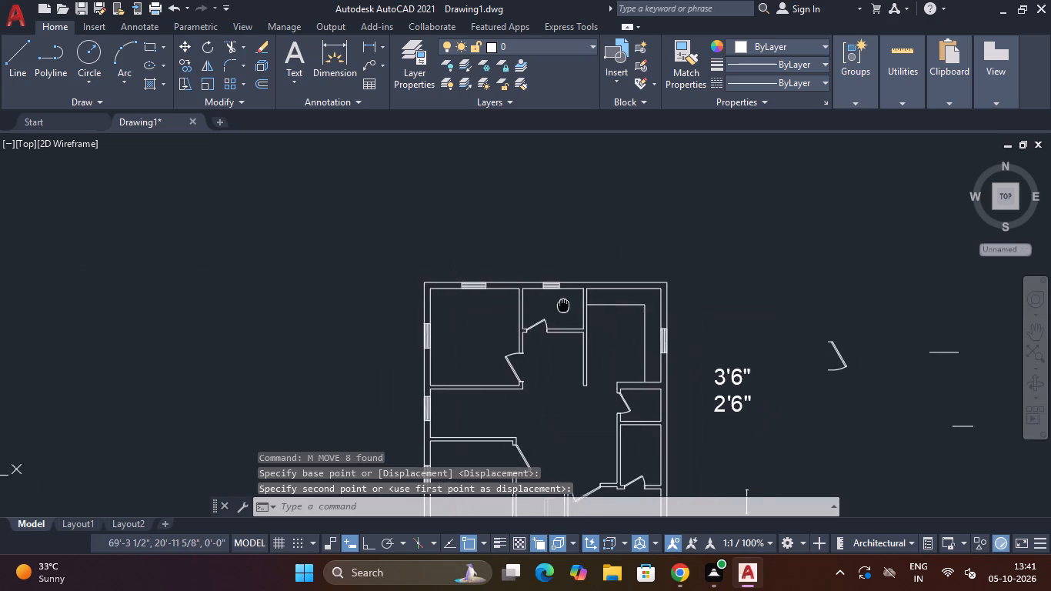
middle_click_drag(562, 303, 562, 300)
scroll(566, 282, "up", 3)
left_click(447, 239)
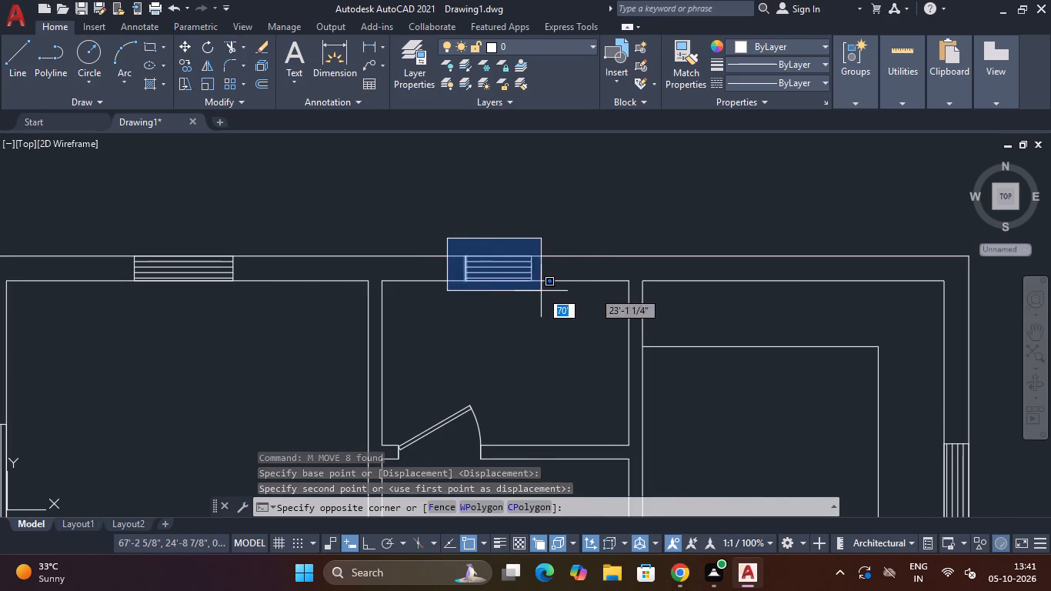
left_click(548, 292)
key("m")
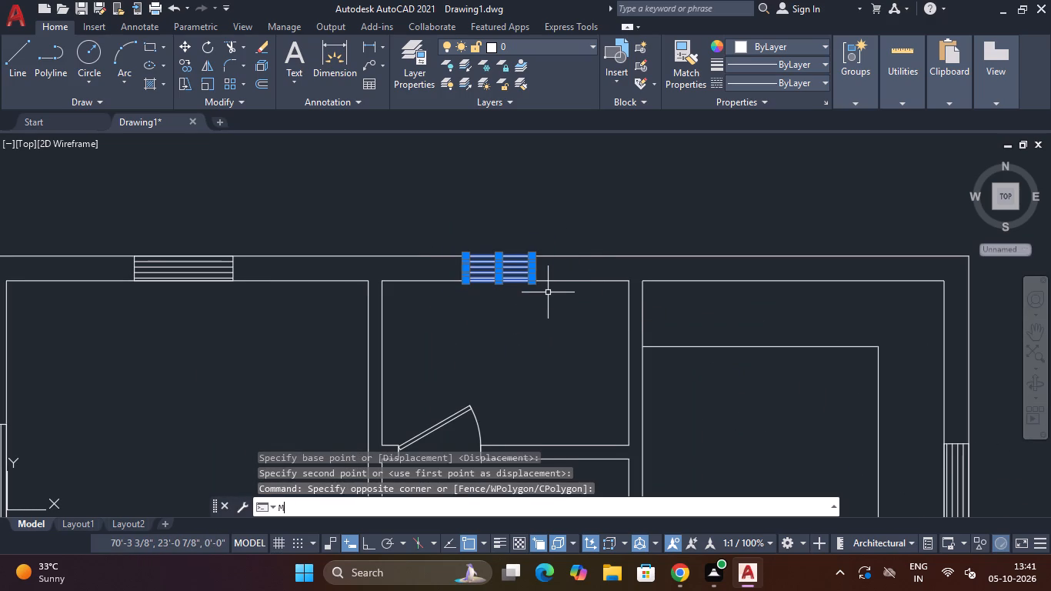
key("BackSpace")
type("CO")
key("space")
left_click(533, 257)
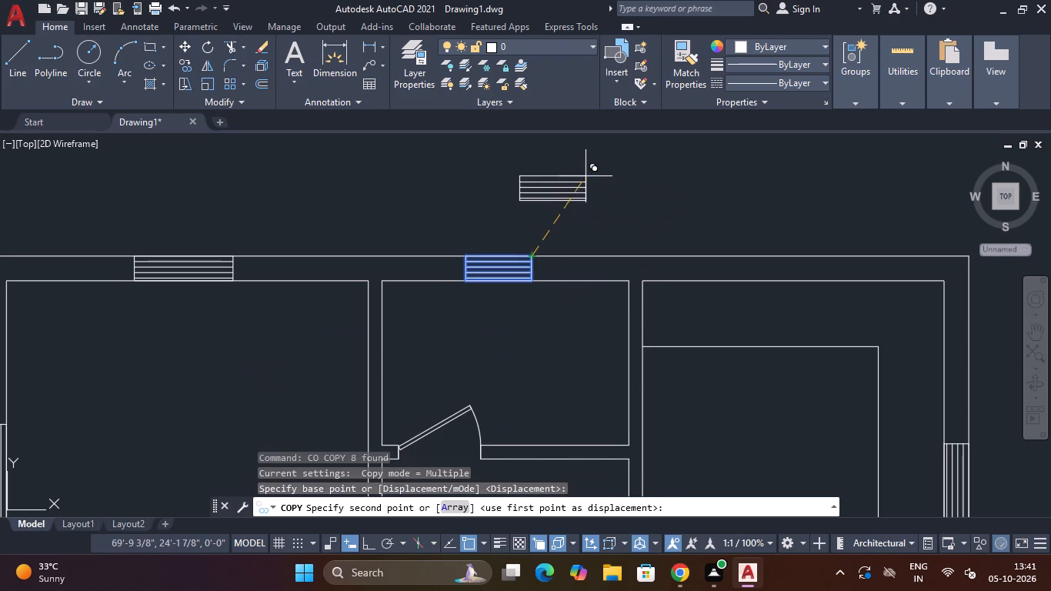
left_click(586, 176)
key("Escape")
Rotate the loose 2' window copy 90° clockwise about its upper-left corner with Ortho on, so it stands vertically.
left_click(630, 156)
left_click(494, 219)
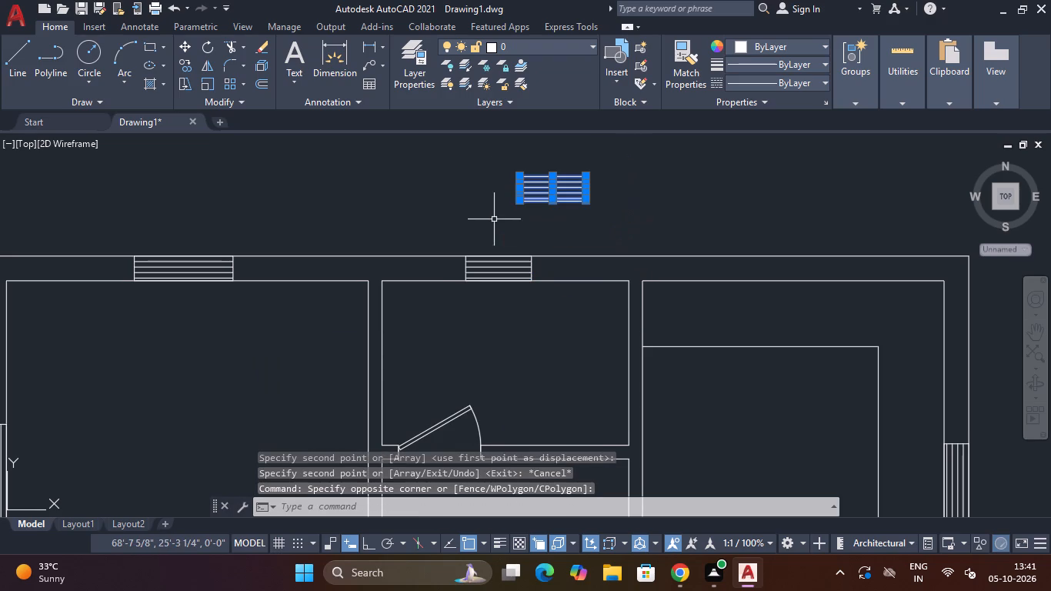
key("r")
key("o")
key("space")
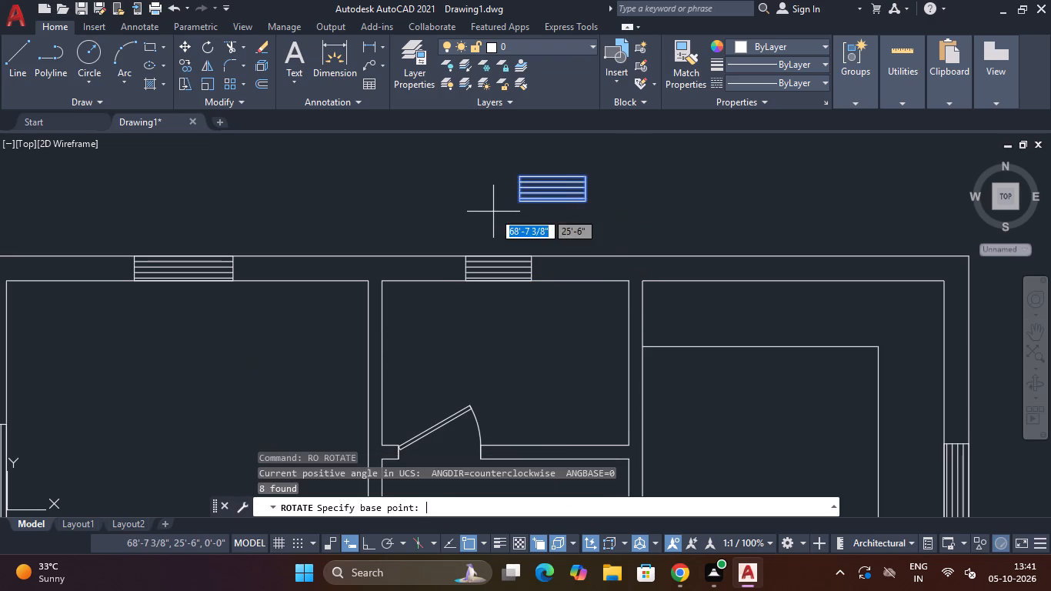
left_click(517, 175)
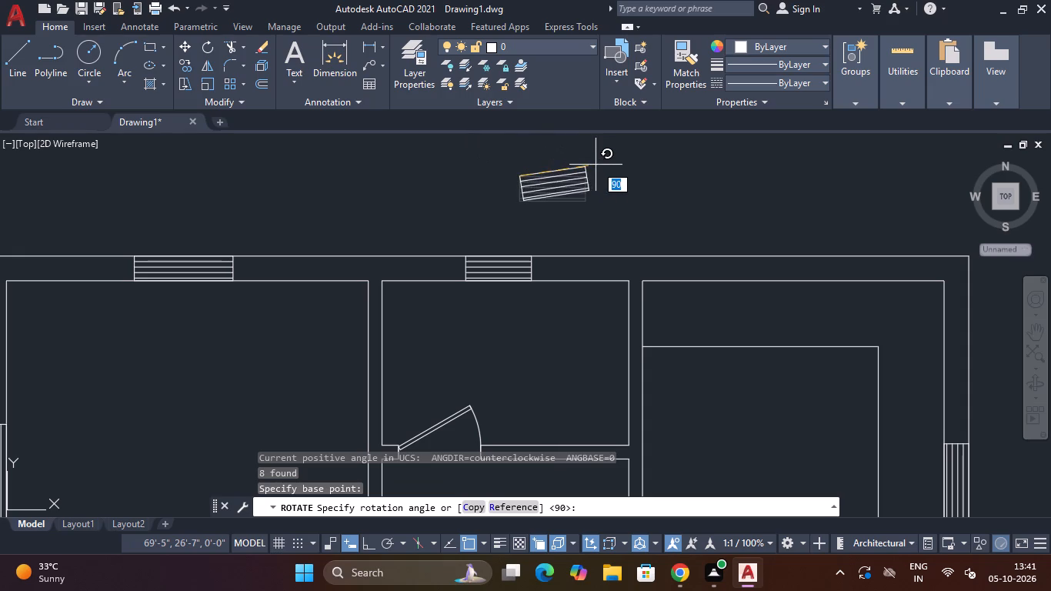
key("F8")
left_click(501, 342)
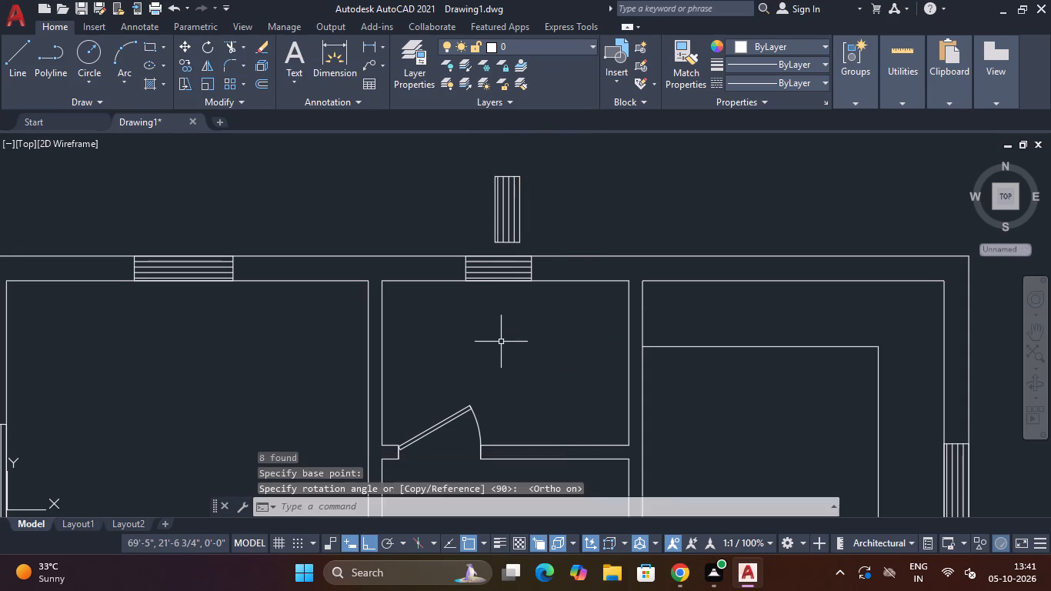
key("Escape")
Copy the vertical 2' window by its lower-right corner, with Ortho off, onto the right exterior wall's outer line at the small room below the stepped inner outline.
left_click(553, 166)
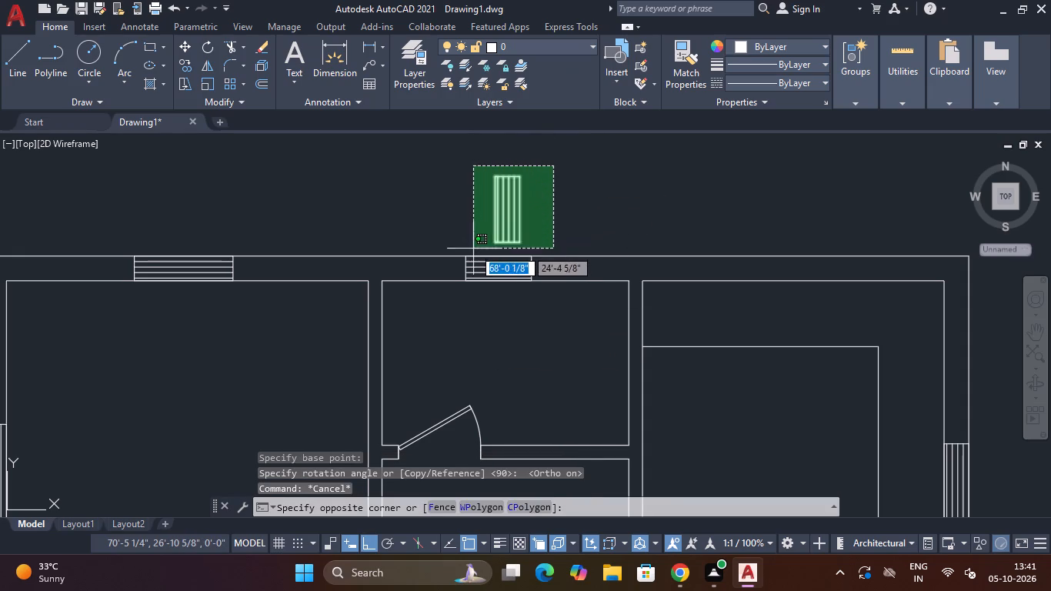
left_click(473, 249)
type("CO")
key("space")
left_click(520, 242)
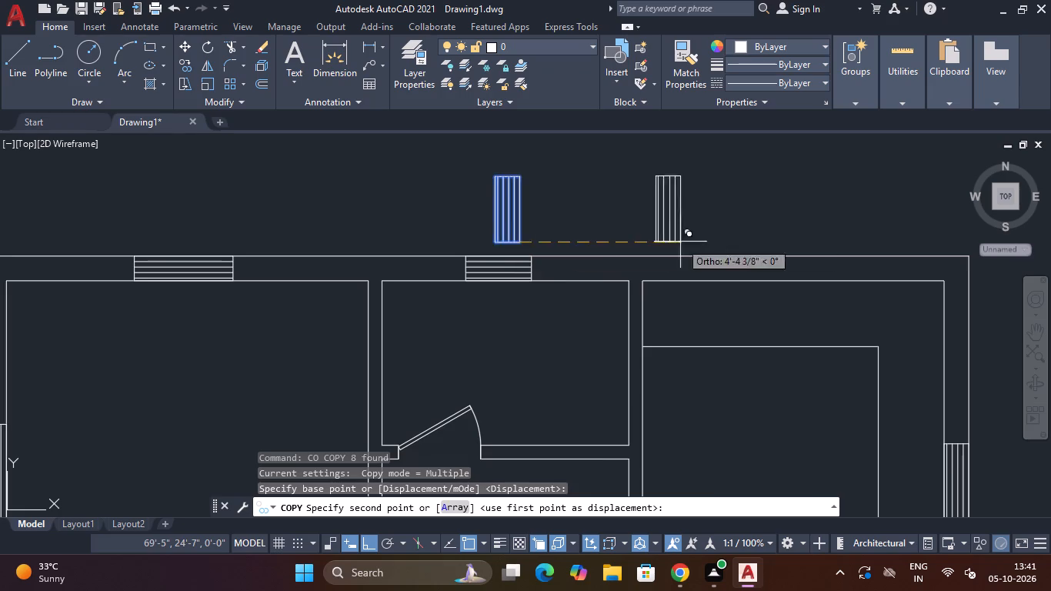
scroll(759, 272, "down", 3)
middle_click_drag(758, 358, 677, 353)
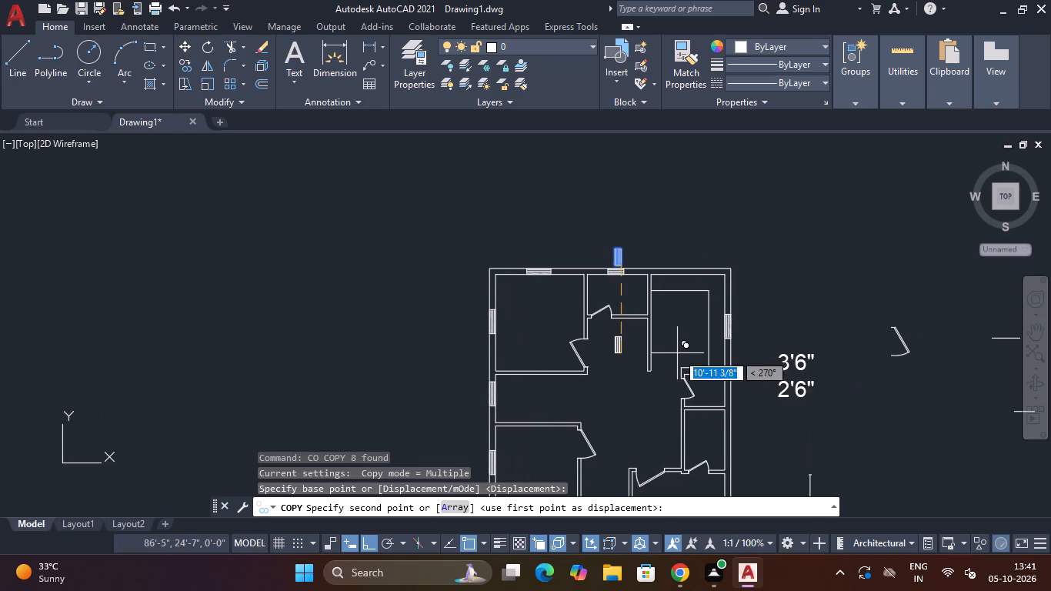
key("F8")
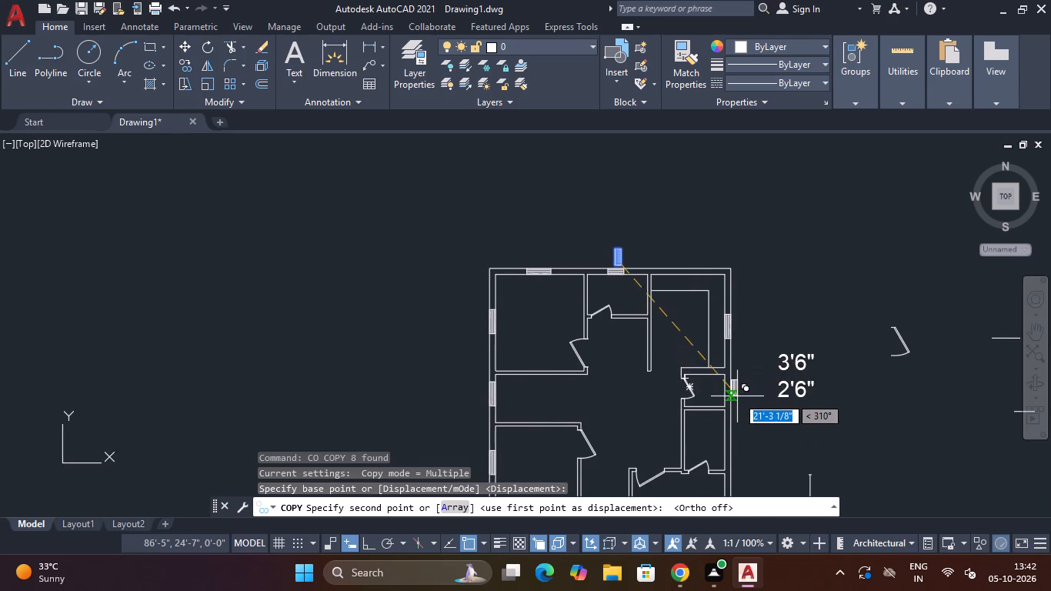
scroll(737, 397, "up", 1)
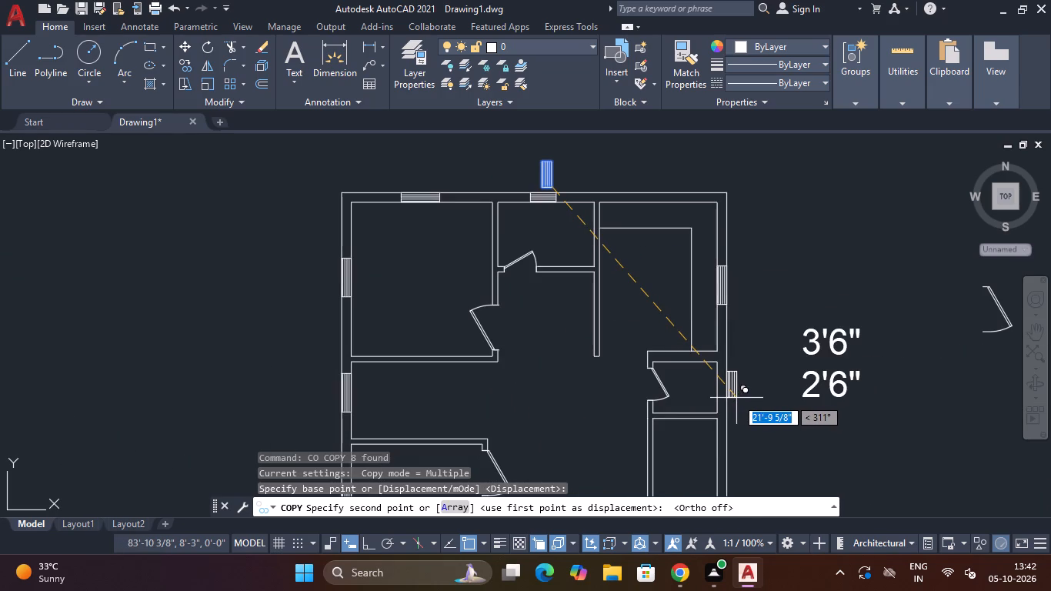
scroll(711, 401, "up", 1)
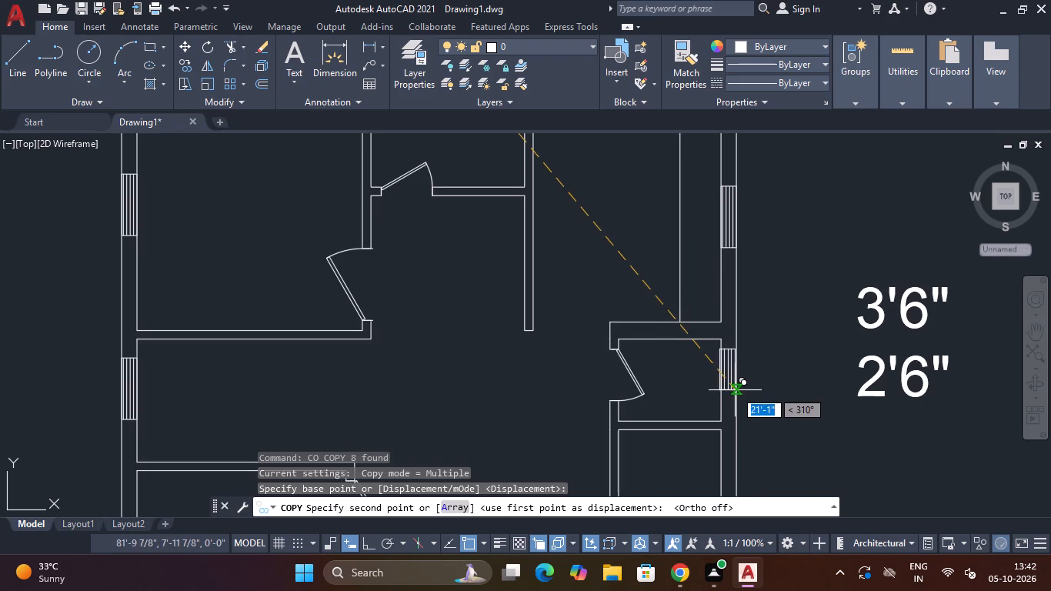
left_click(736, 397)
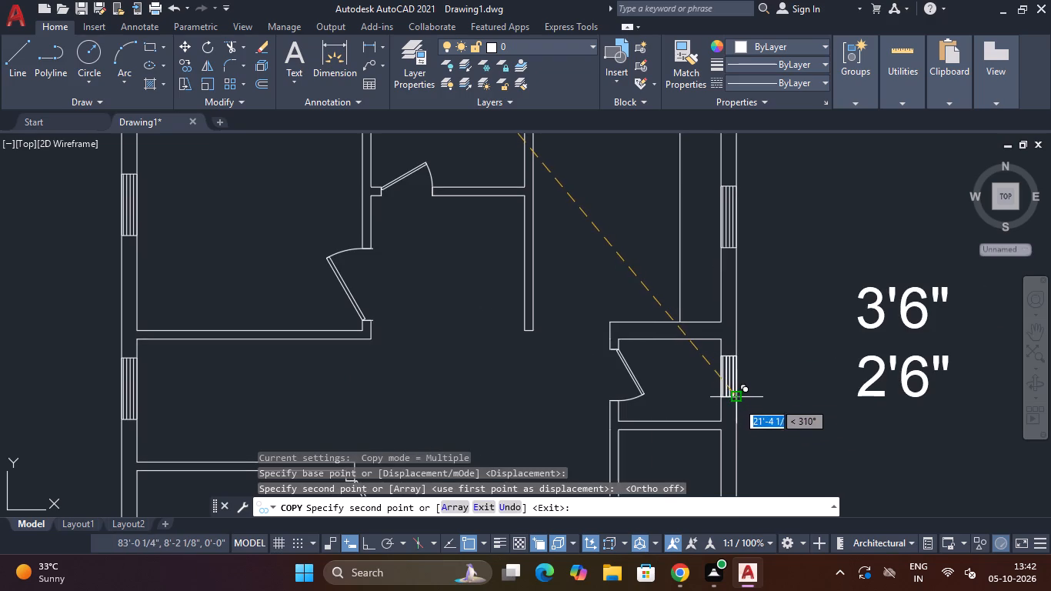
Place a second copy of the vertical 2' window on the right exterior wall, at the narrow room directly below, and finish copying.
scroll(750, 419, "down", 3)
middle_click_drag(764, 434, 794, 337)
scroll(775, 343, "up", 2)
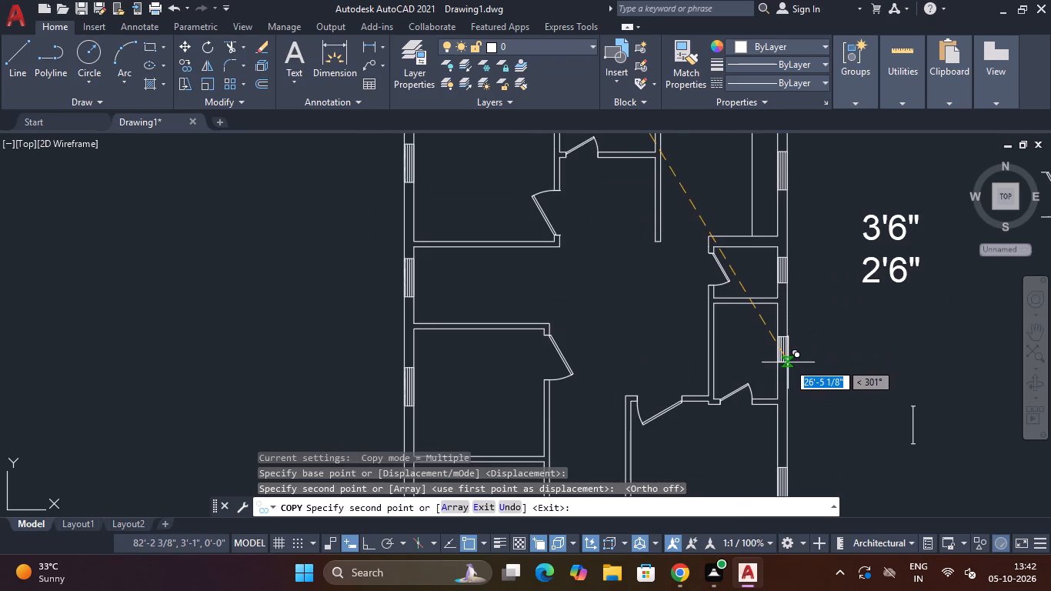
left_click(788, 362)
scroll(785, 363, "down", 2)
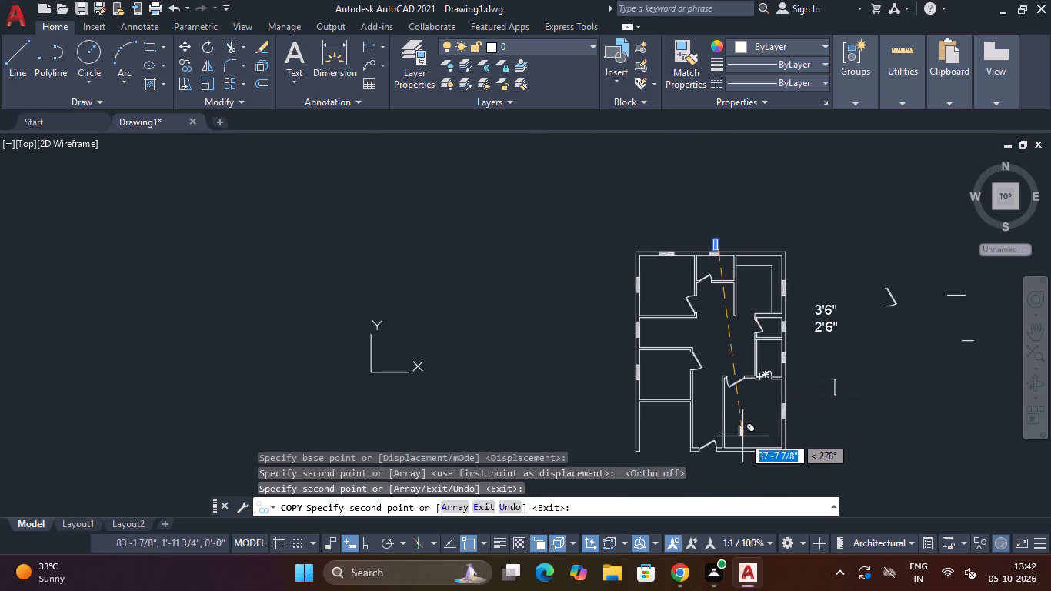
key("Escape")
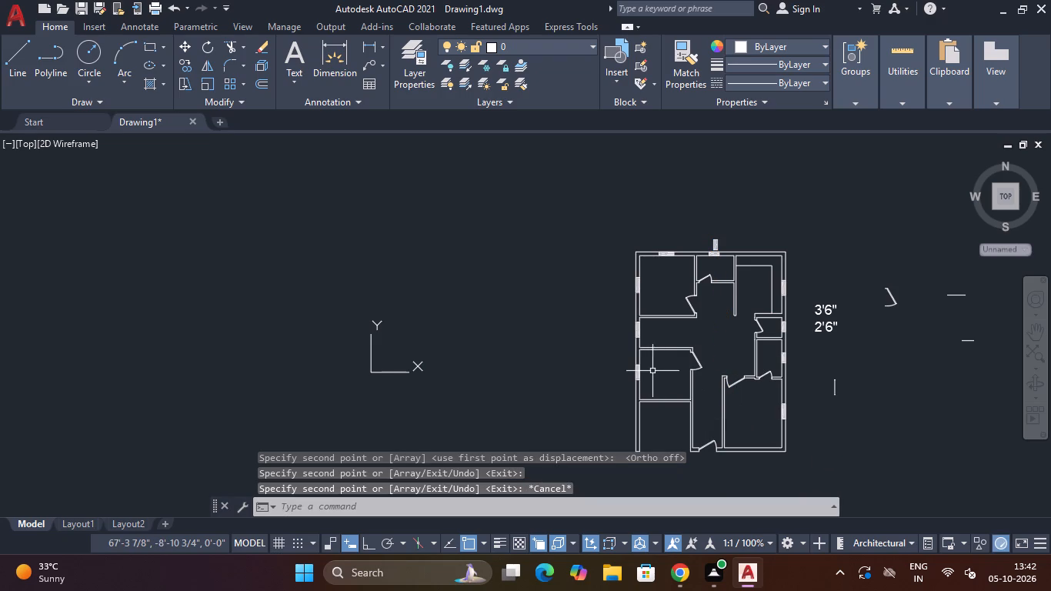
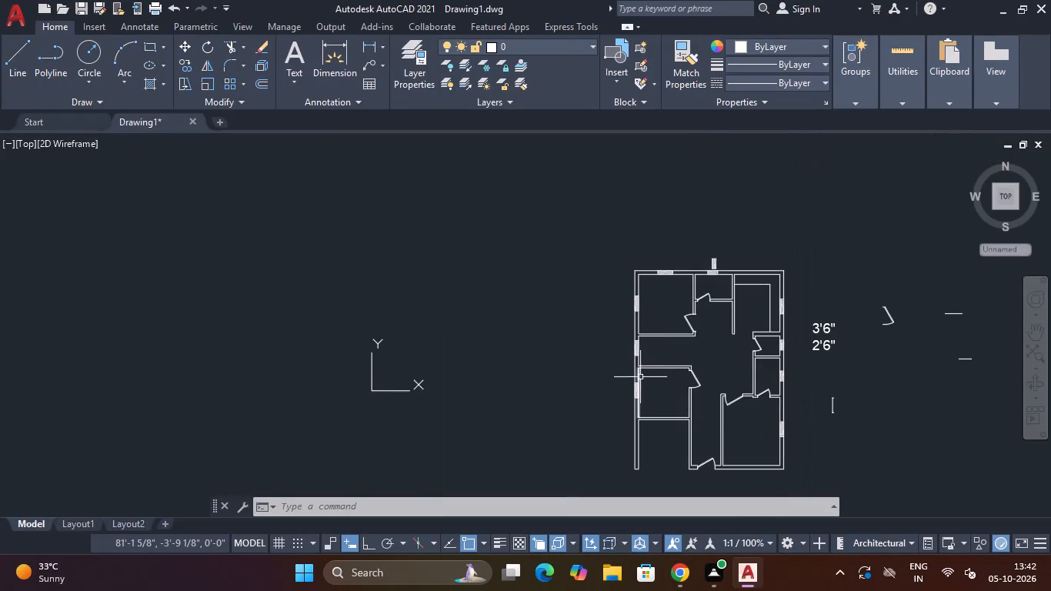
Inspect the whole floor plan, checking the placed windows, doors and walls around the rooms.
scroll(730, 381, "up", 2)
scroll(636, 333, "up", 3)
scroll(635, 333, "down", 2)
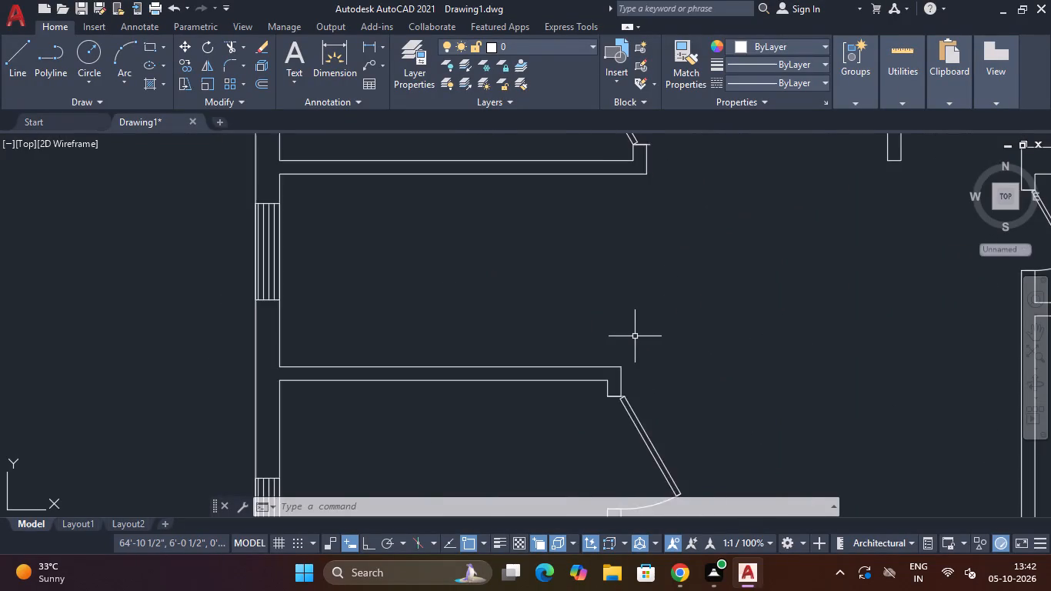
scroll(635, 336, "down", 5)
scroll(660, 344, "up", 2)
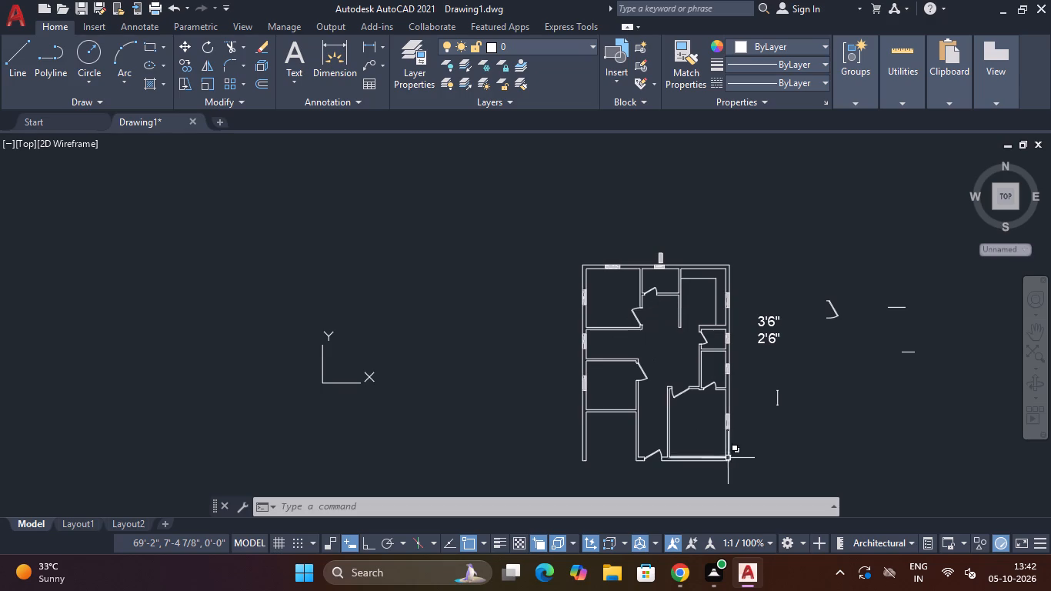
scroll(706, 346, "up", 3)
scroll(706, 346, "down", 3)
scroll(706, 342, "up", 2)
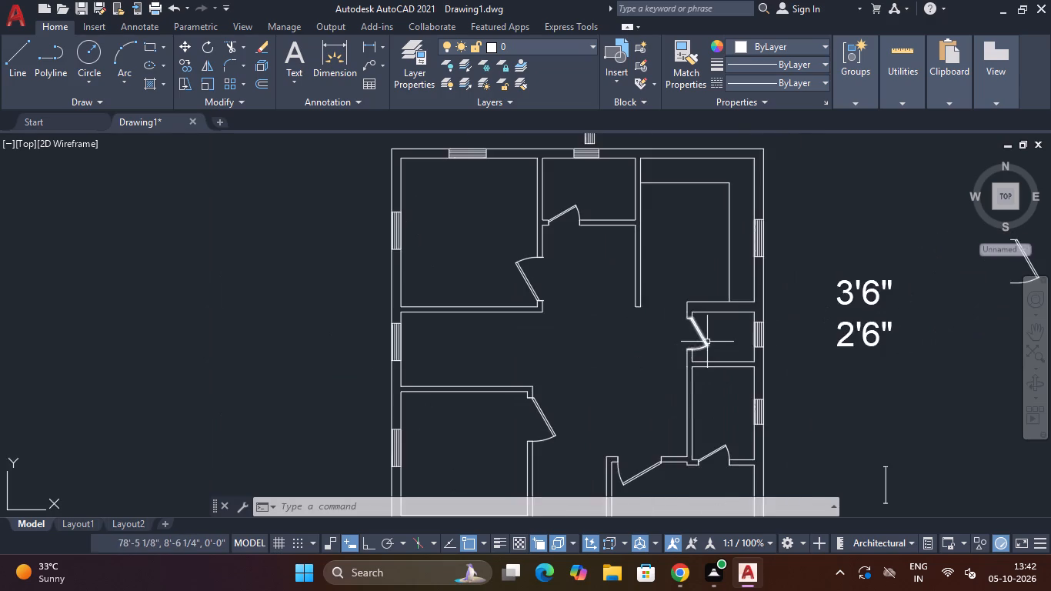
scroll(713, 342, "down", 2)
scroll(626, 362, "up", 1)
middle_click_drag(628, 387, 656, 338)
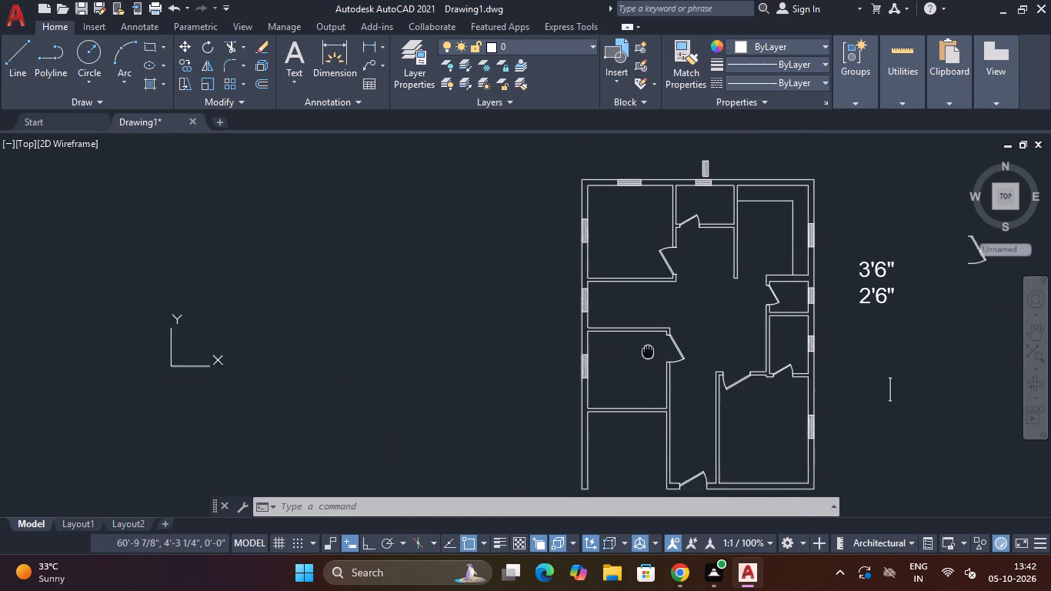
middle_click_drag(656, 338, 657, 332)
scroll(658, 332, "down", 1)
scroll(658, 339, "up", 1)
middle_click_drag(658, 339, 624, 304)
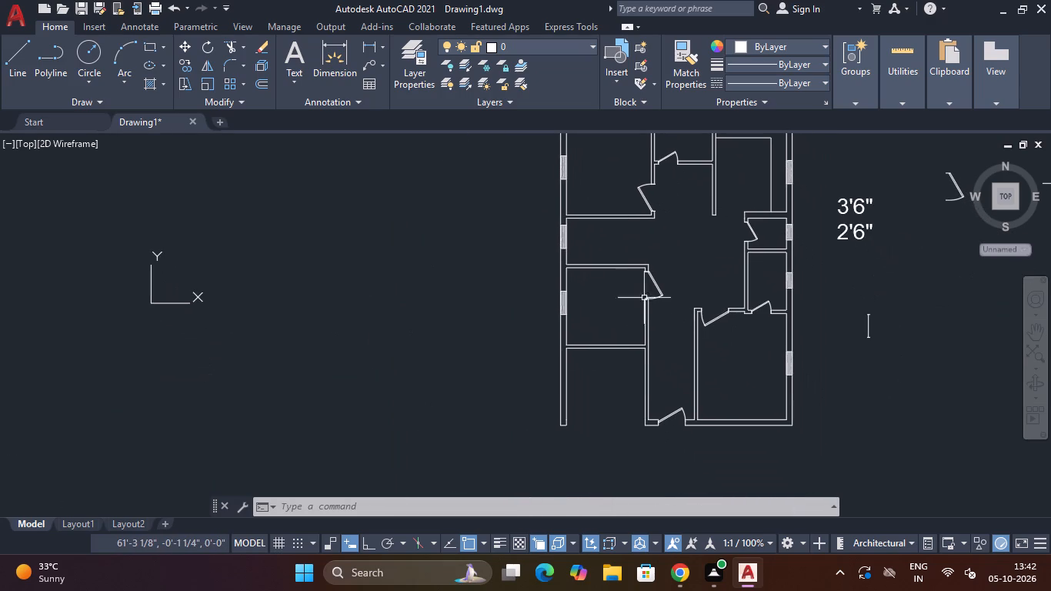
scroll(718, 388, "down", 1)
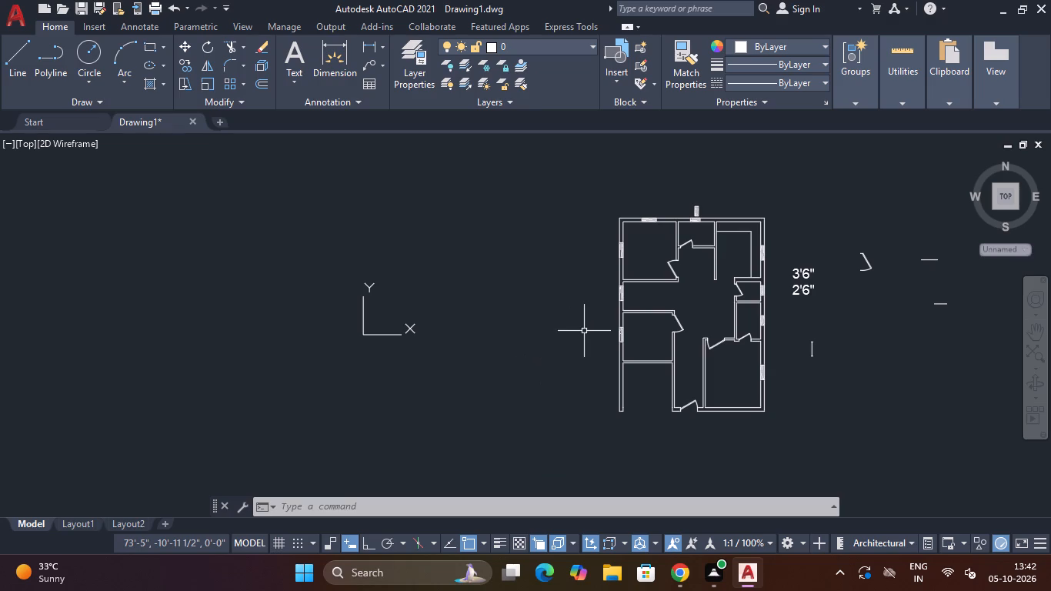
Erase the loose vertical 2' window copy standing above the top exterior wall.
scroll(687, 186, "up", 3)
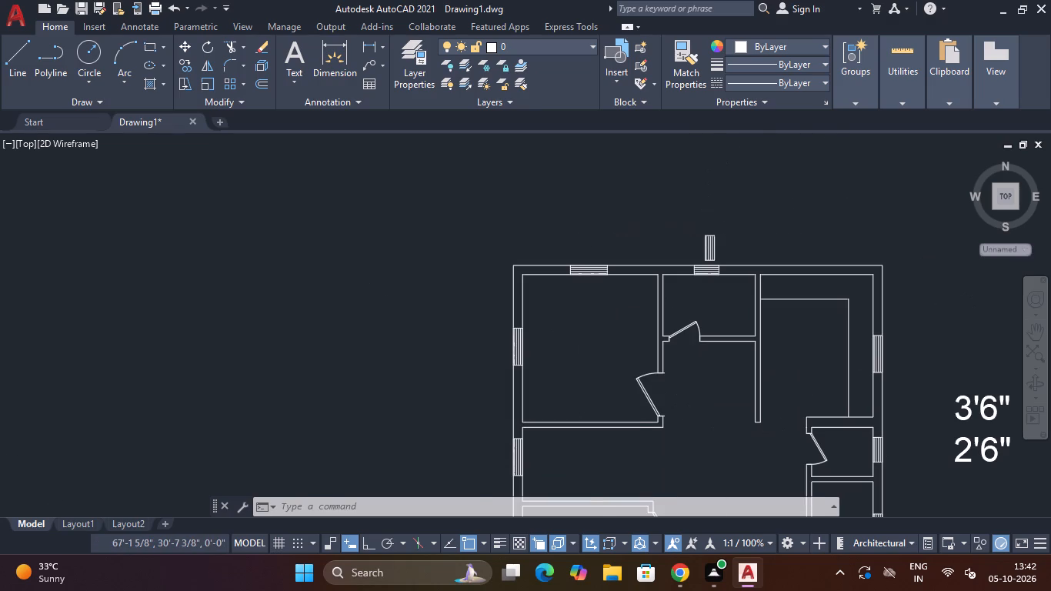
left_click(727, 210)
left_click(674, 293)
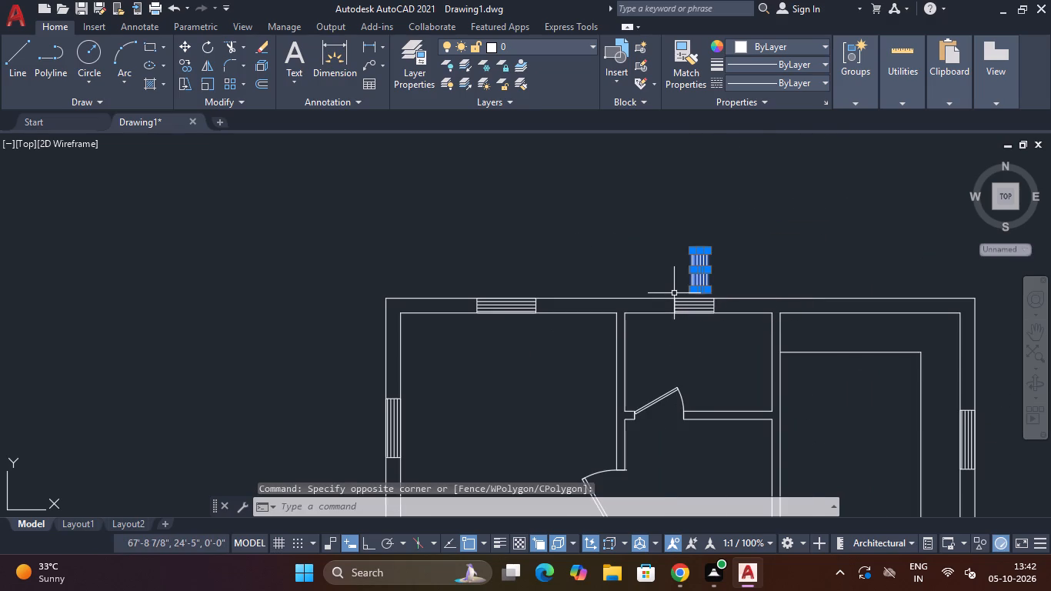
key("Delete")
Erase the leftover door, the two short horizontal lines and the short vertical line outside the plan, beyond its right exterior wall.
scroll(747, 229, "down", 3)
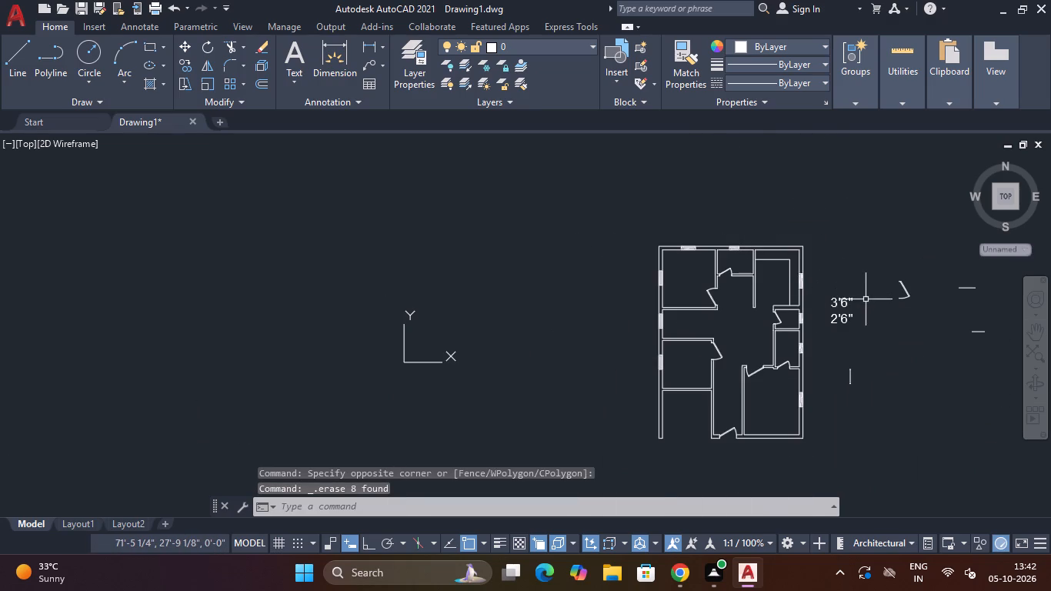
middle_click_drag(866, 299, 686, 297)
left_click(809, 220)
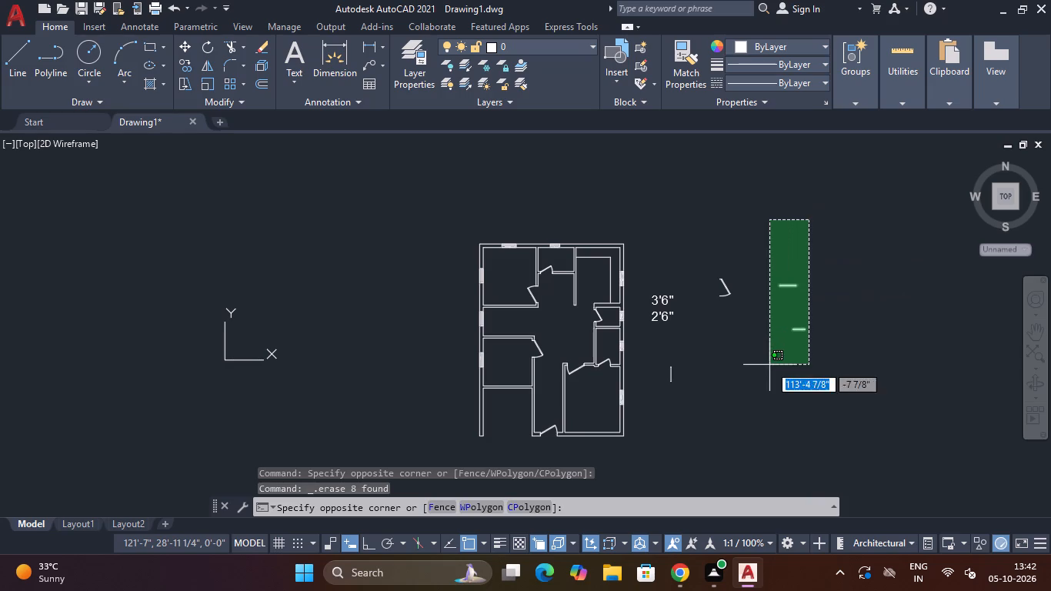
left_click(712, 375)
key("Delete")
key("Insert")
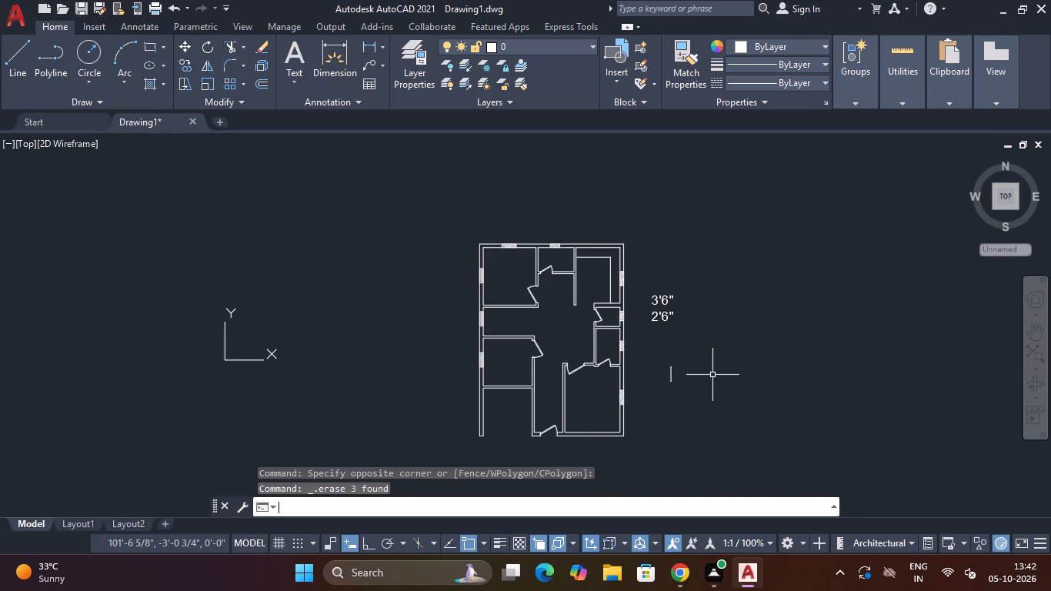
left_click(679, 346)
left_click(659, 411)
key("Delete")
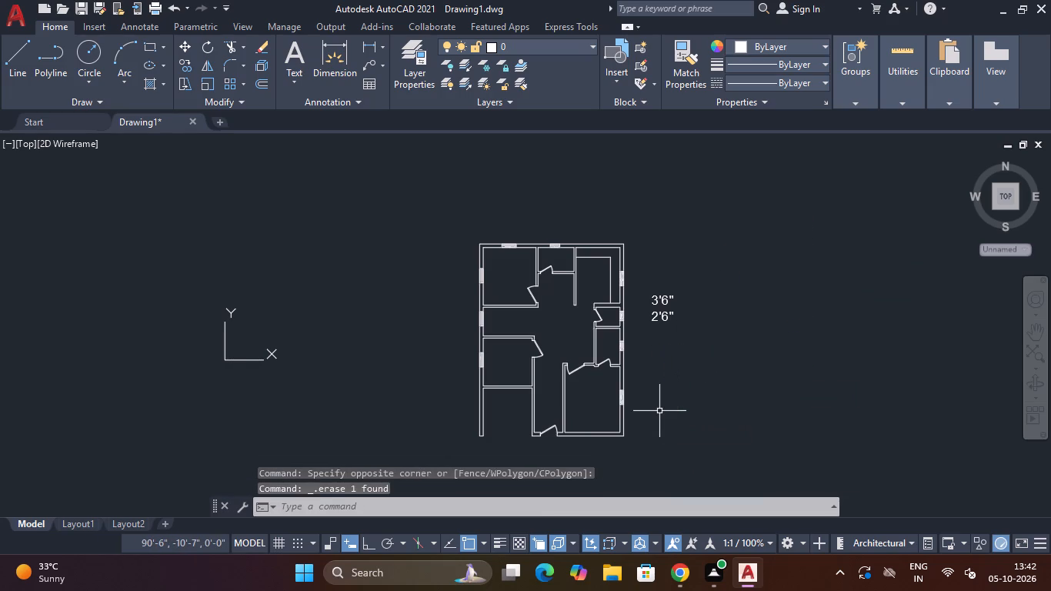
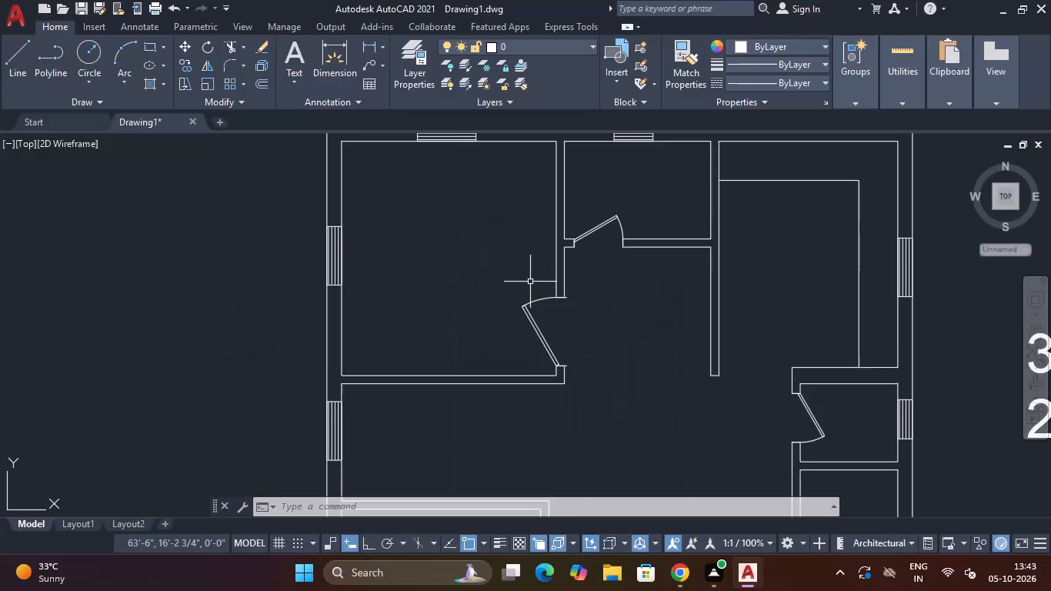
Examine the whole floor plan, checking the rooms, doors and windows before furnishing.
scroll(530, 282, "down", 3)
scroll(530, 282, "up", 2)
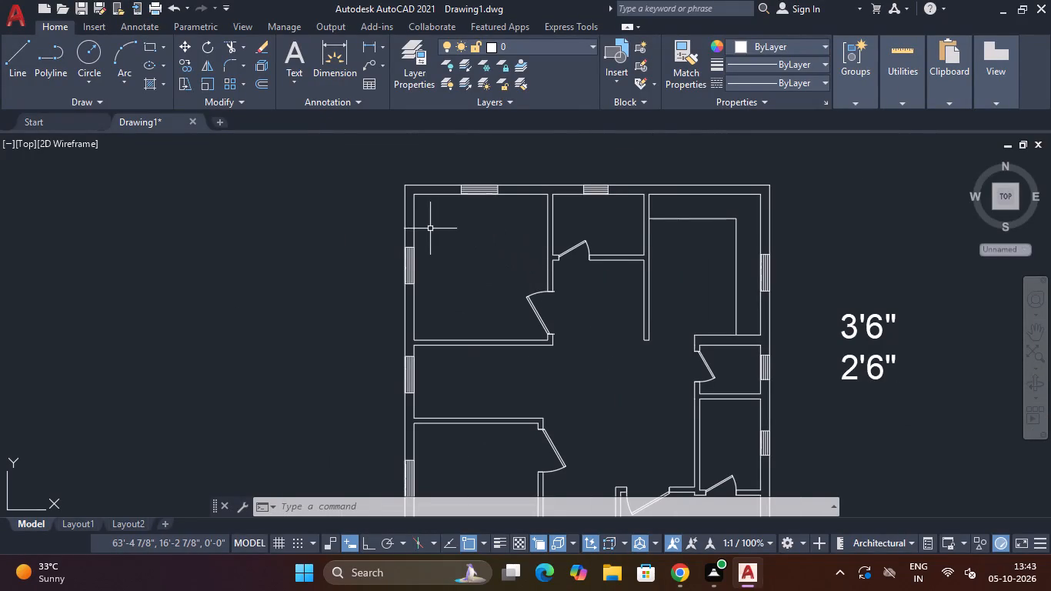
scroll(430, 228, "up", 1)
scroll(430, 228, "down", 2)
scroll(430, 228, "up", 1)
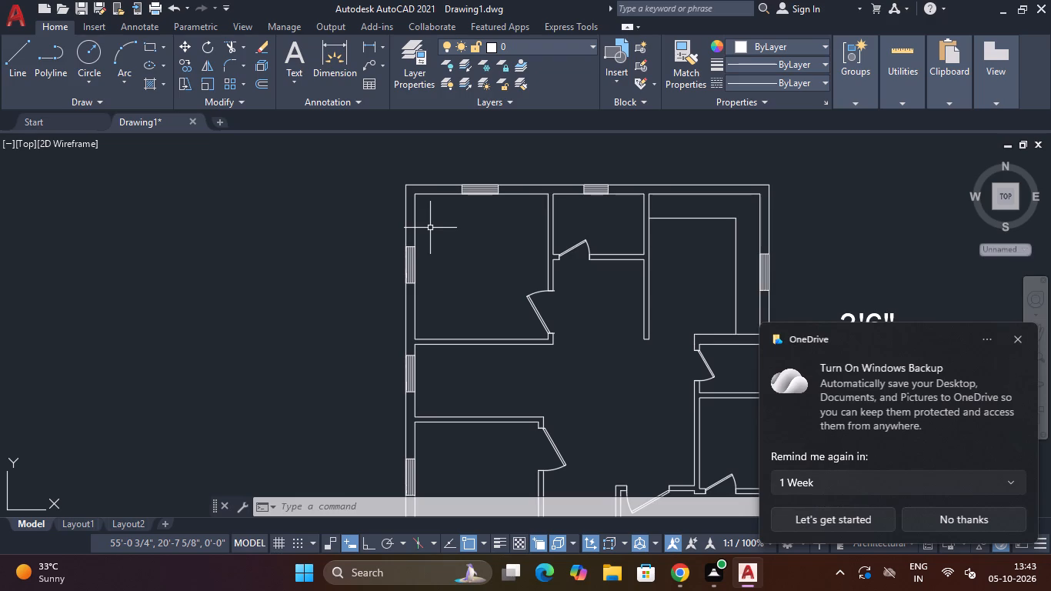
scroll(430, 228, "down", 4)
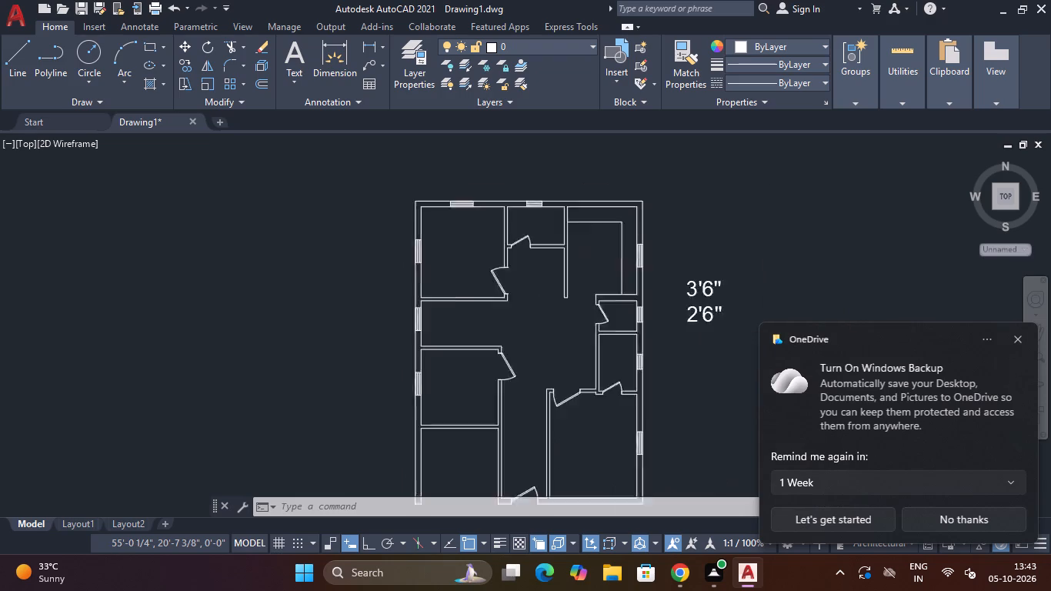
scroll(462, 252, "up", 2)
middle_click_drag(438, 245, 449, 245)
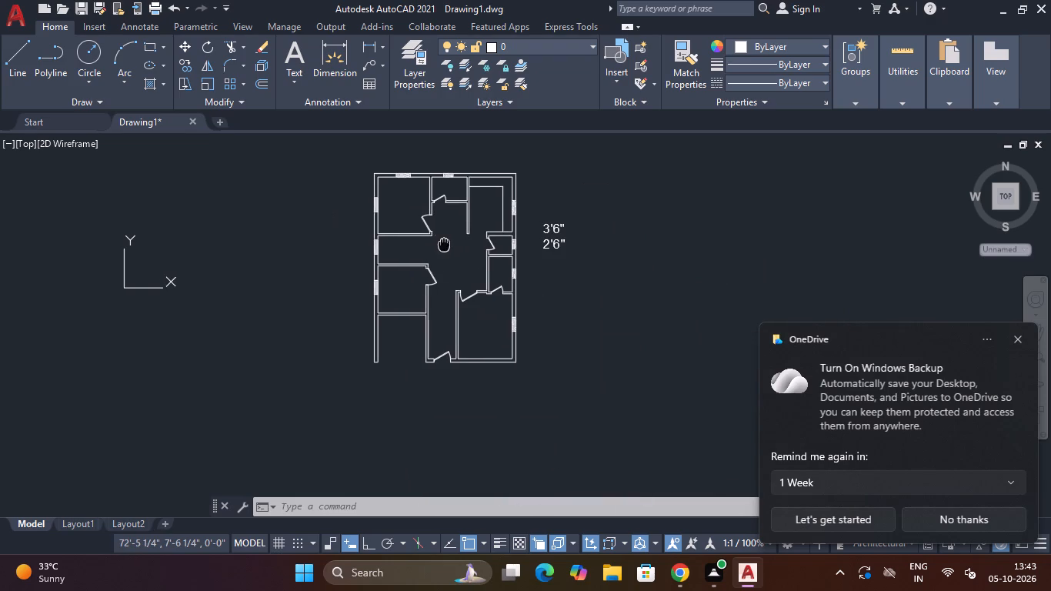
middle_click_drag(449, 245, 450, 244)
scroll(449, 265, "up", 2)
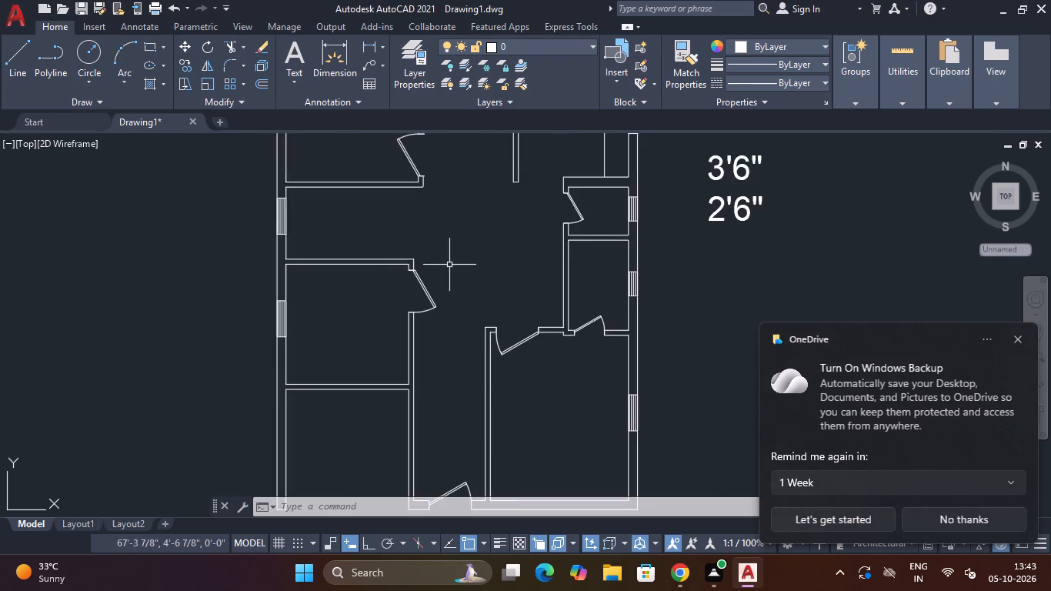
scroll(449, 265, "down", 3)
scroll(449, 265, "up", 1)
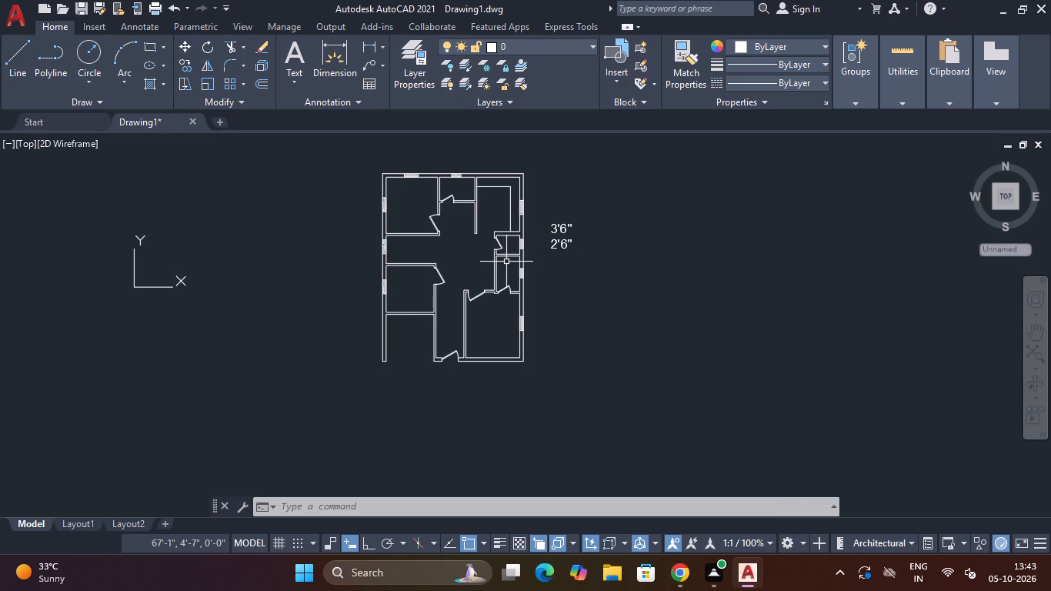
Insert the Bed - Queen block from the DesignCenter home space-planning blocks into the empty area right of the floor plan.
key("ctrl+2")
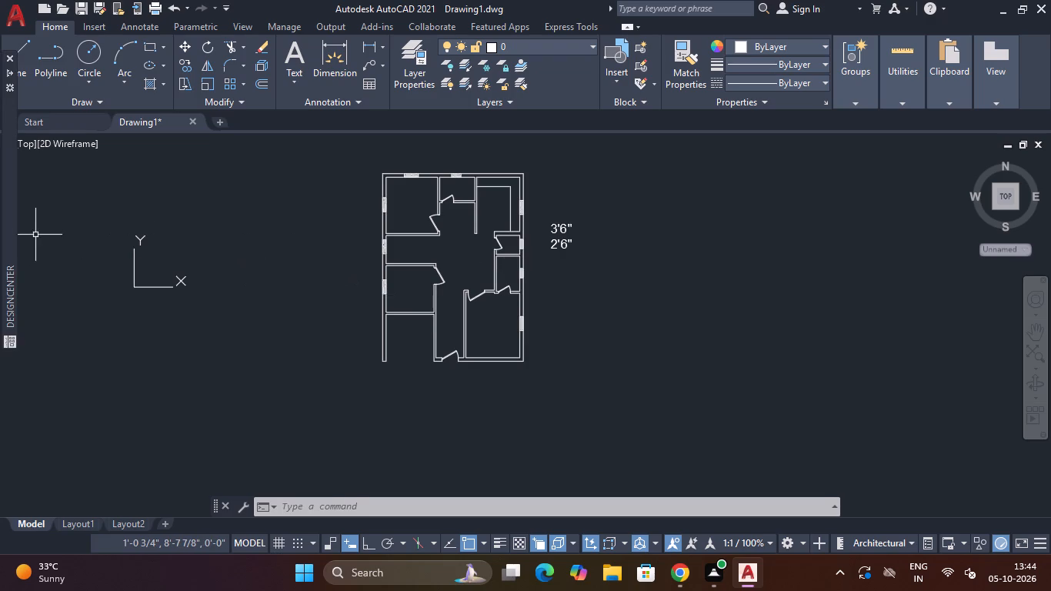
left_click(8, 248)
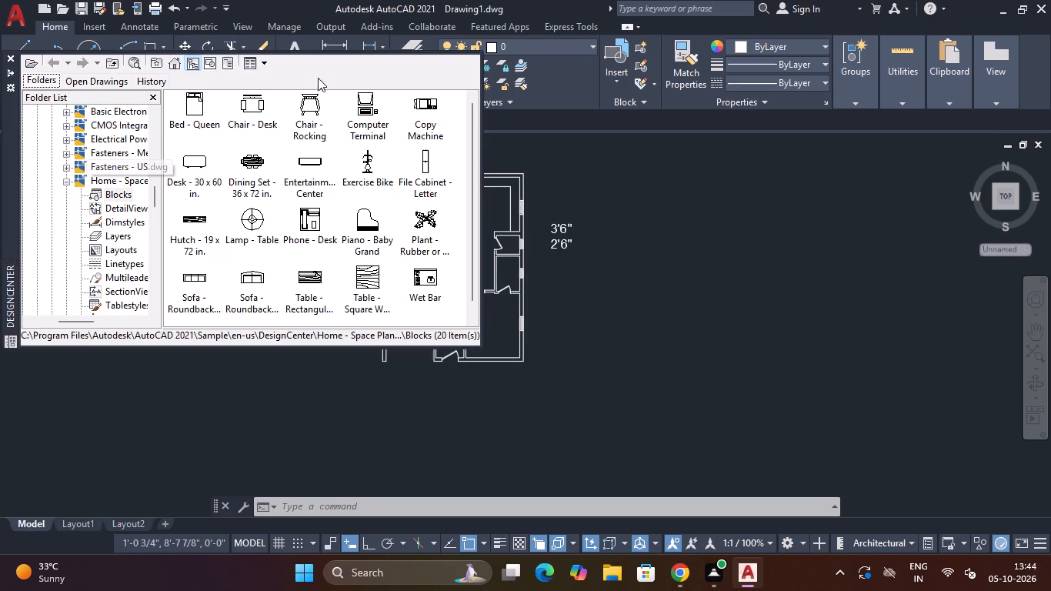
left_click_drag(195, 111, 726, 191)
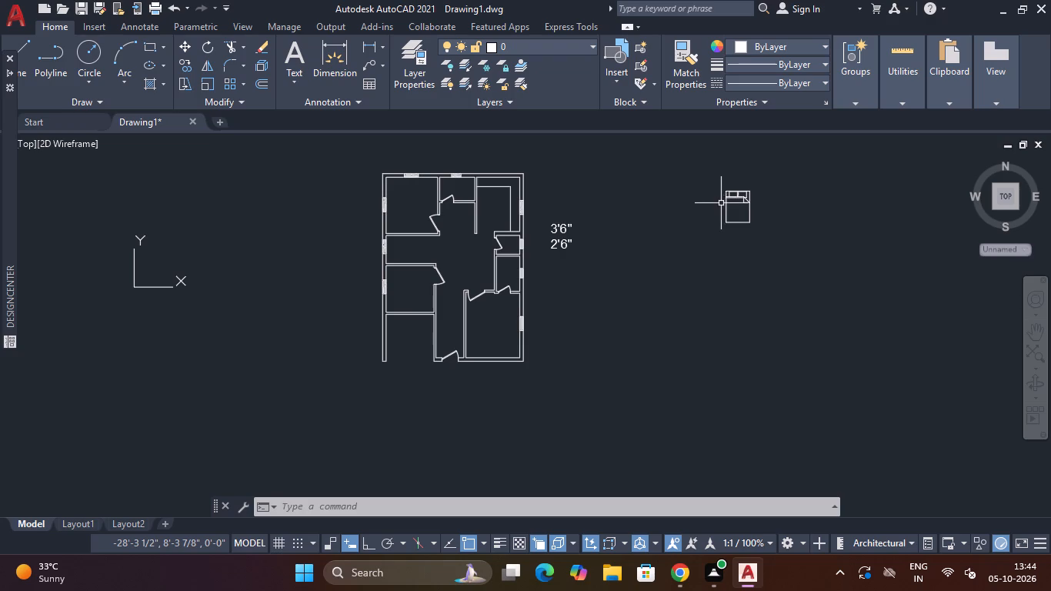
Insert the three-seat Sofa - Roundback block from DesignCenter outside the plan, below and slightly left of the queen bed.
left_click(15, 155)
scroll(278, 200, "down", 3)
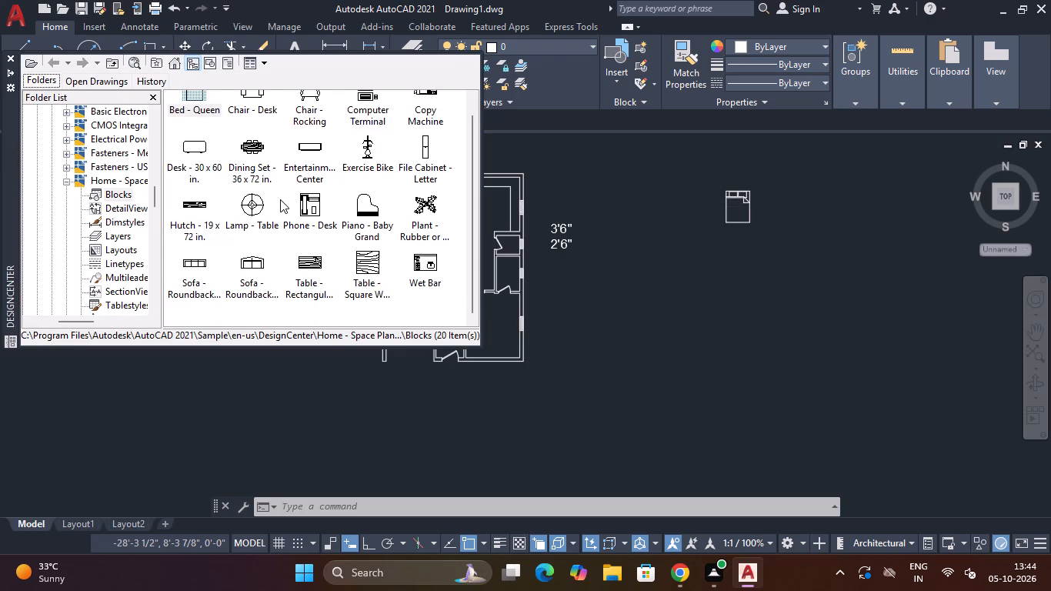
scroll(281, 199, "up", 3)
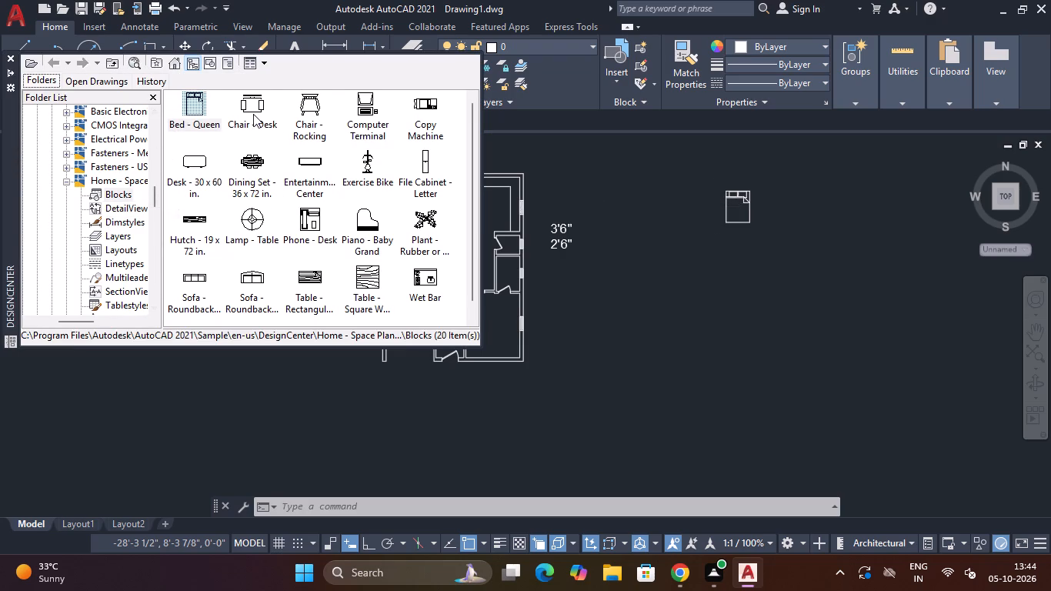
scroll(401, 151, "down", 2)
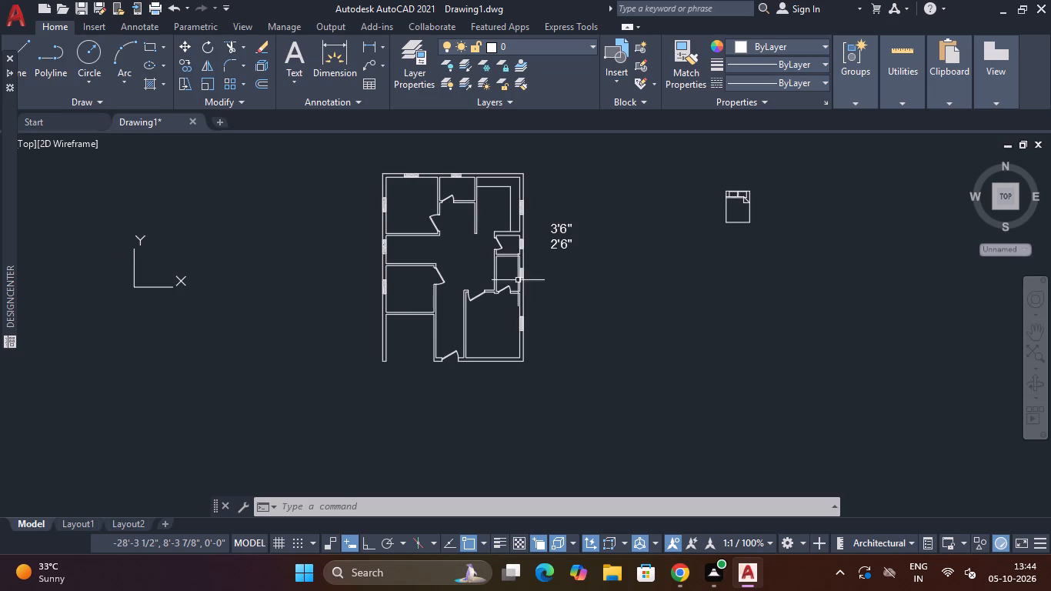
left_click(7, 234)
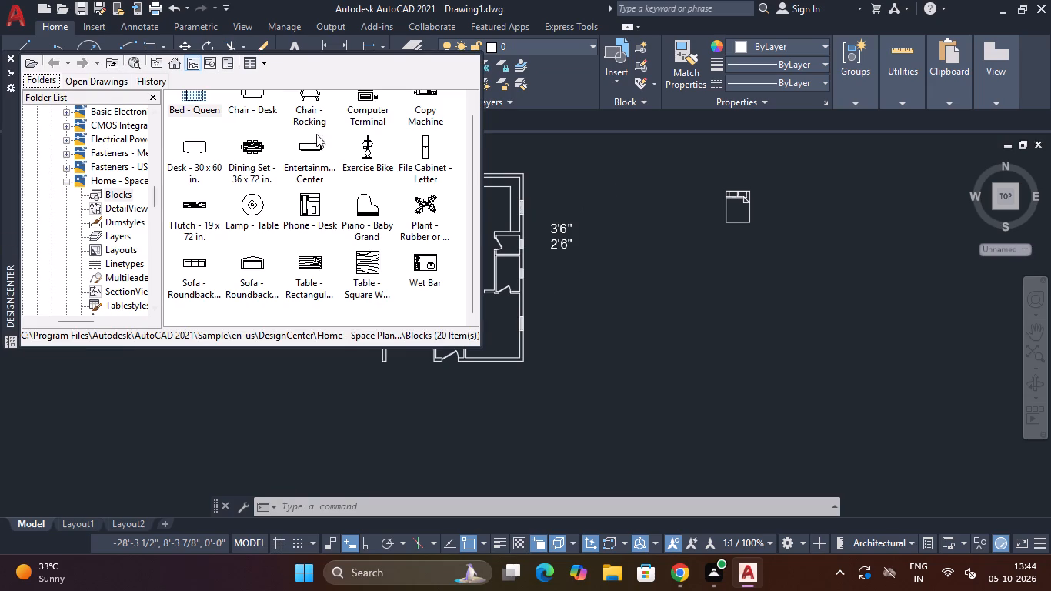
scroll(307, 161, "up", 3)
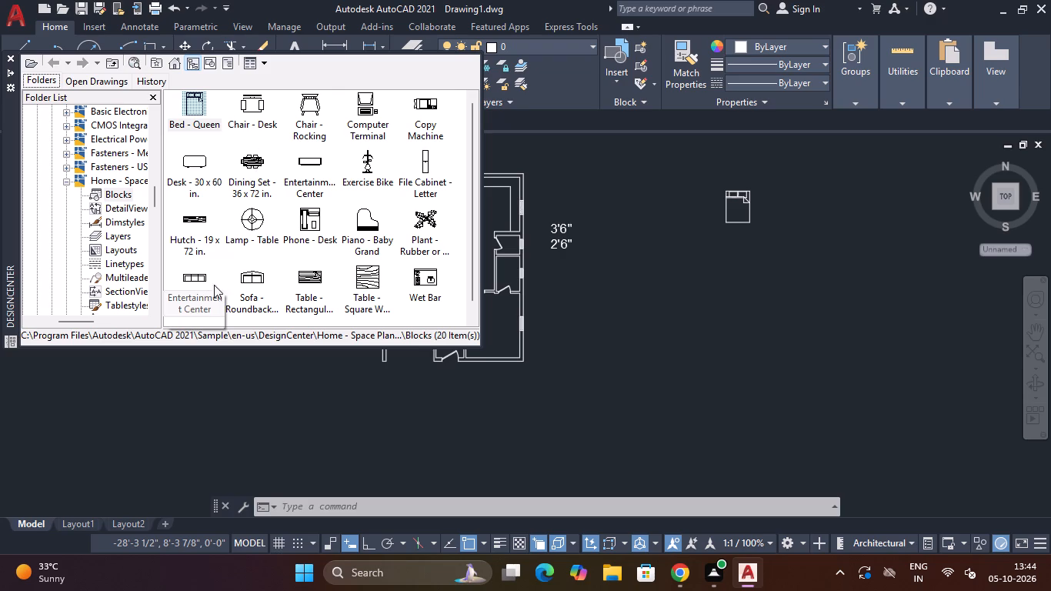
left_click_drag(195, 275, 692, 242)
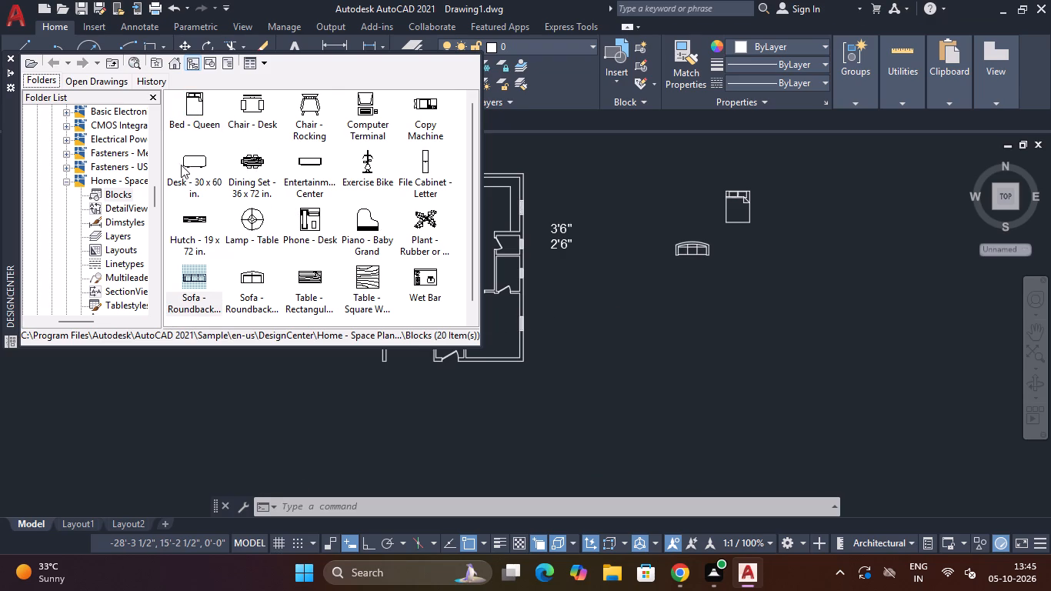
Insert the Chair - Rocking and Chair - Desk blocks from DesignCenter between the floor plan and the queen bed.
left_click_drag(316, 113, 593, 164)
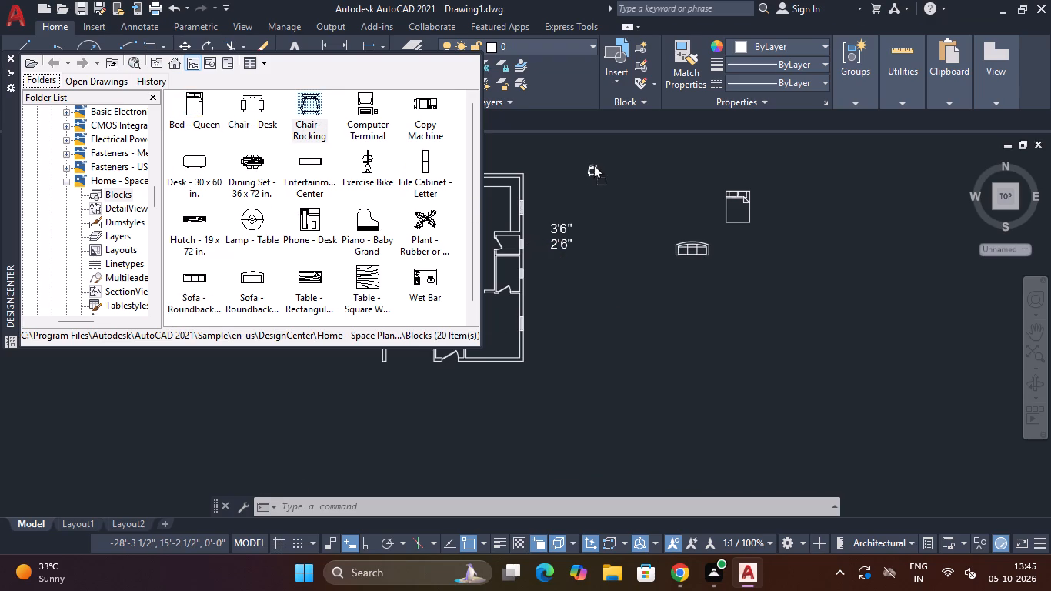
left_click_drag(593, 164, 592, 159)
left_click_drag(259, 118, 625, 197)
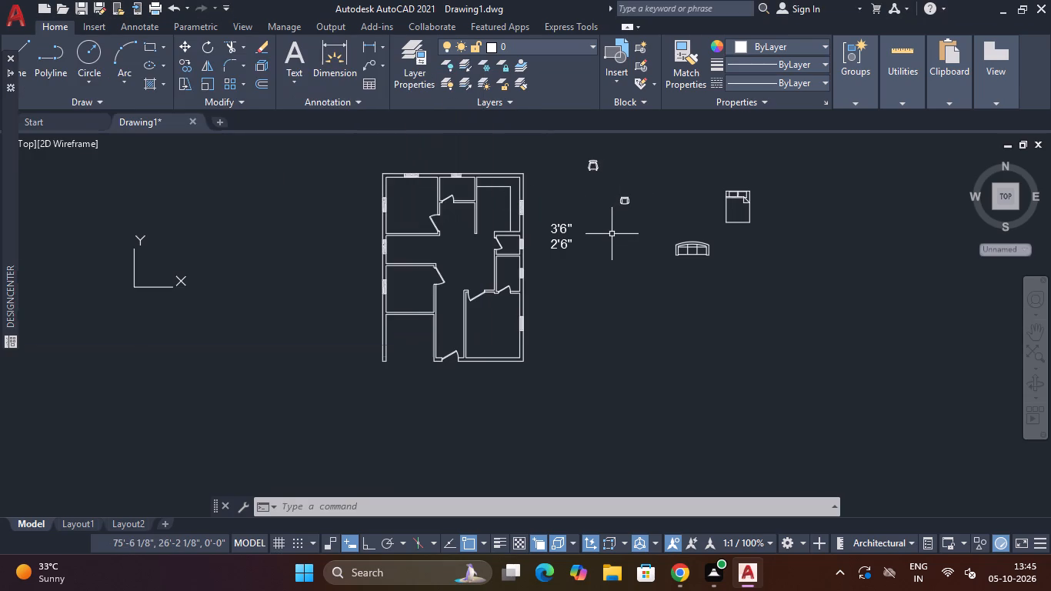
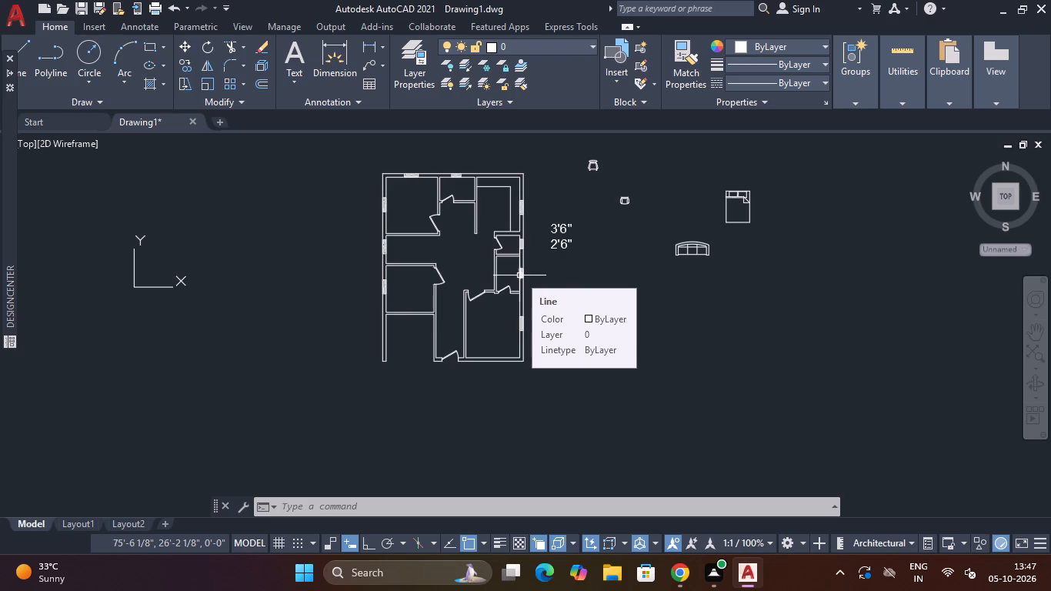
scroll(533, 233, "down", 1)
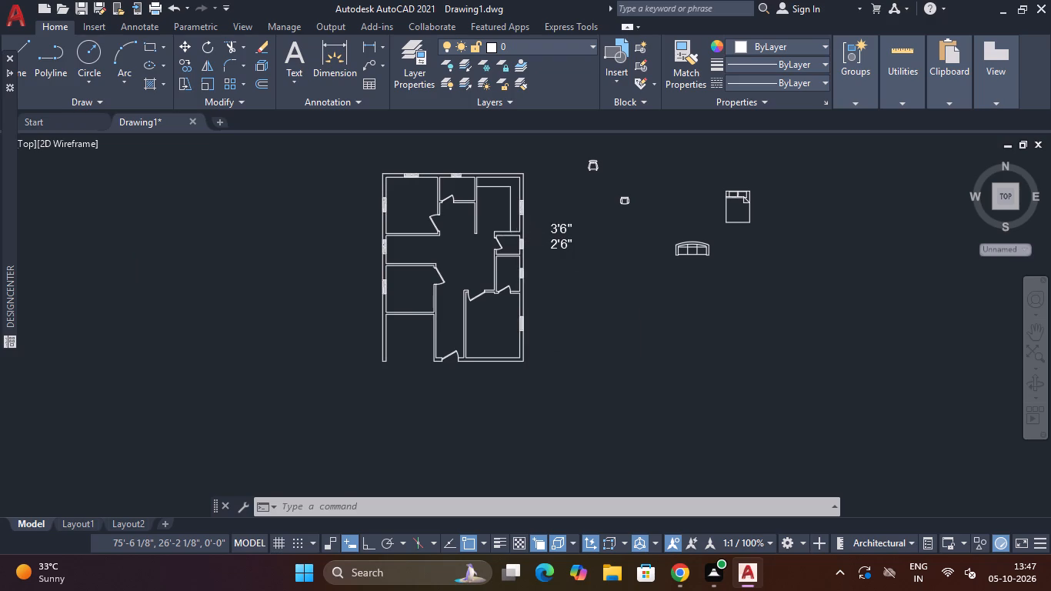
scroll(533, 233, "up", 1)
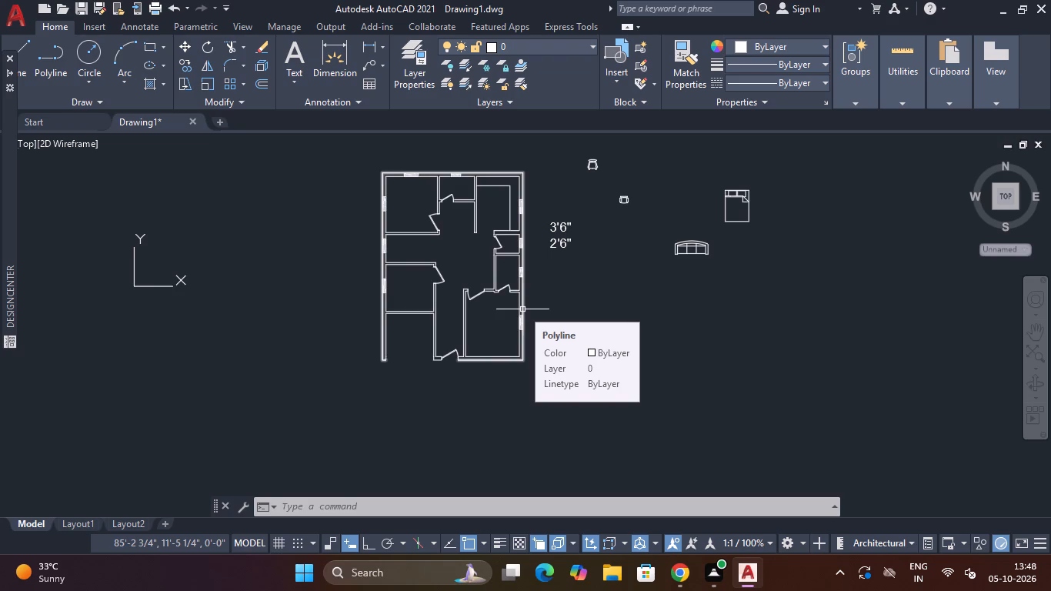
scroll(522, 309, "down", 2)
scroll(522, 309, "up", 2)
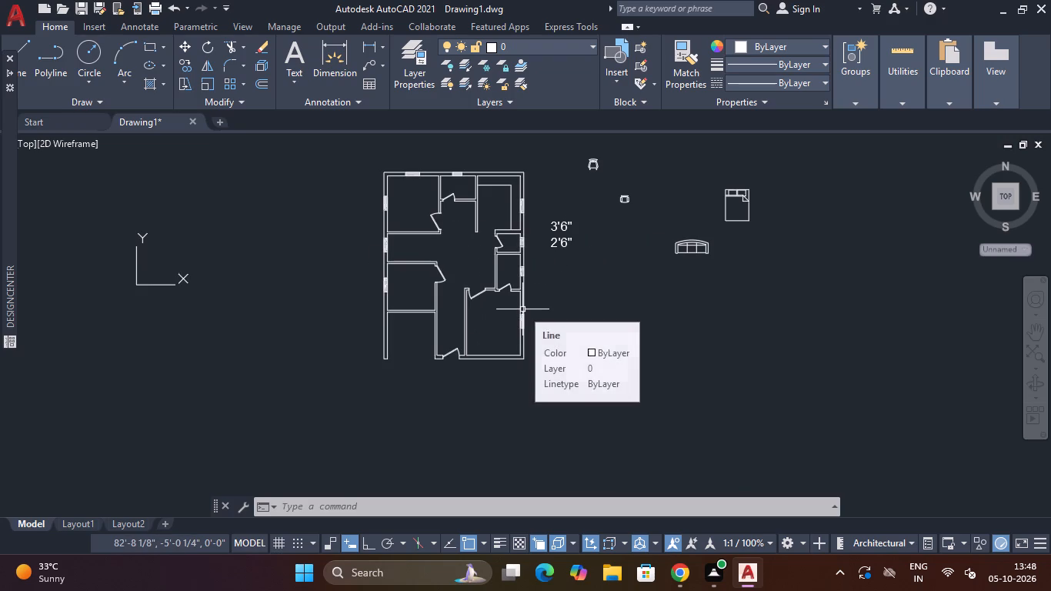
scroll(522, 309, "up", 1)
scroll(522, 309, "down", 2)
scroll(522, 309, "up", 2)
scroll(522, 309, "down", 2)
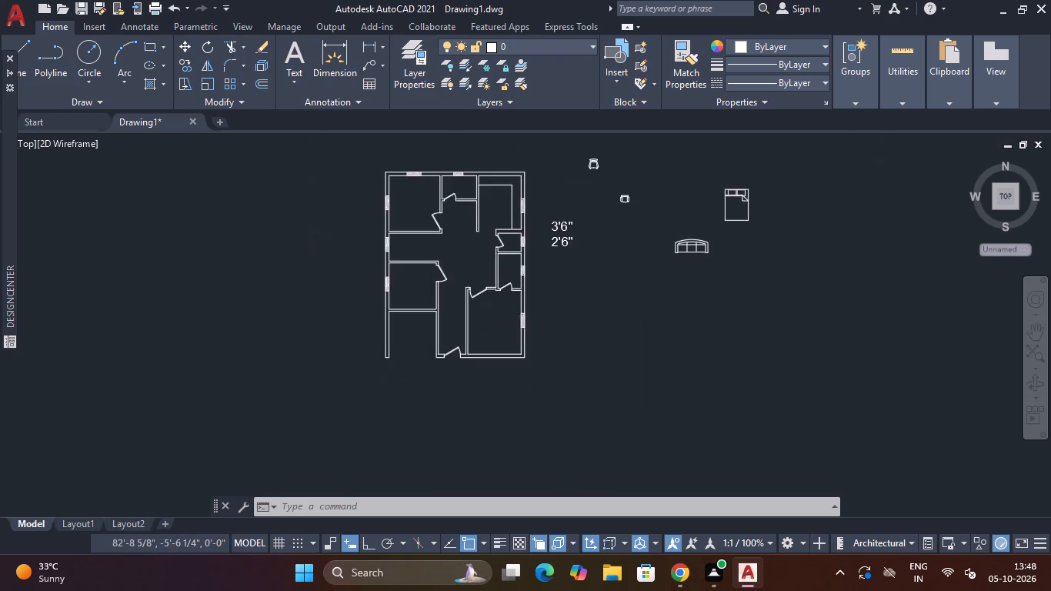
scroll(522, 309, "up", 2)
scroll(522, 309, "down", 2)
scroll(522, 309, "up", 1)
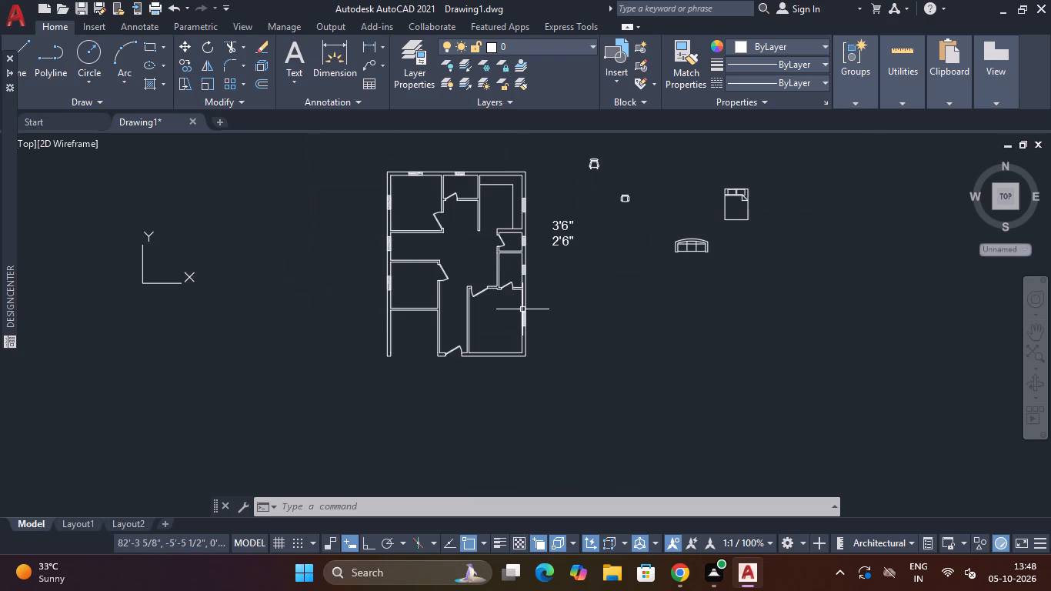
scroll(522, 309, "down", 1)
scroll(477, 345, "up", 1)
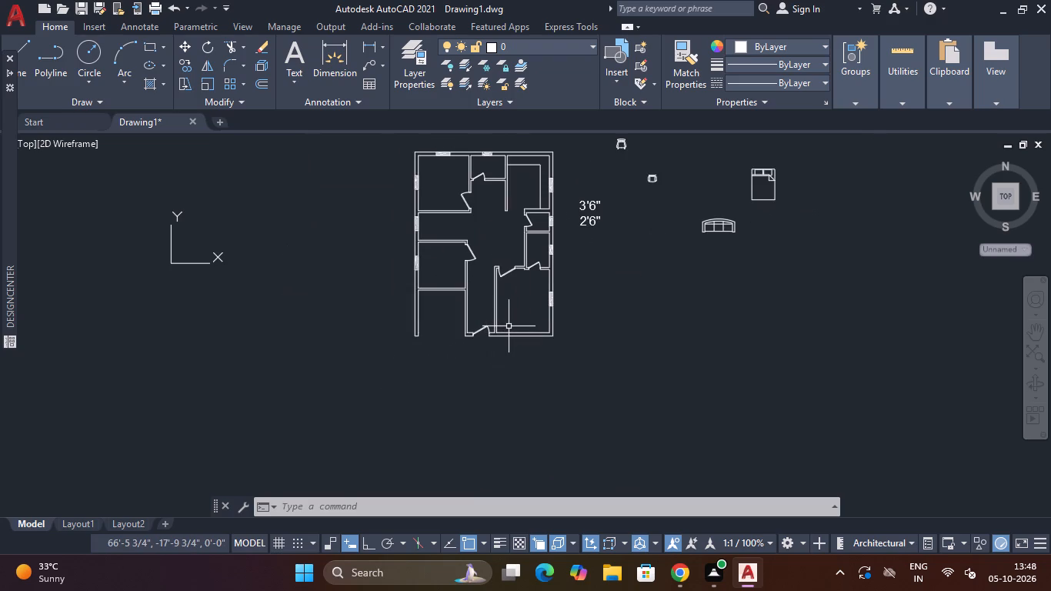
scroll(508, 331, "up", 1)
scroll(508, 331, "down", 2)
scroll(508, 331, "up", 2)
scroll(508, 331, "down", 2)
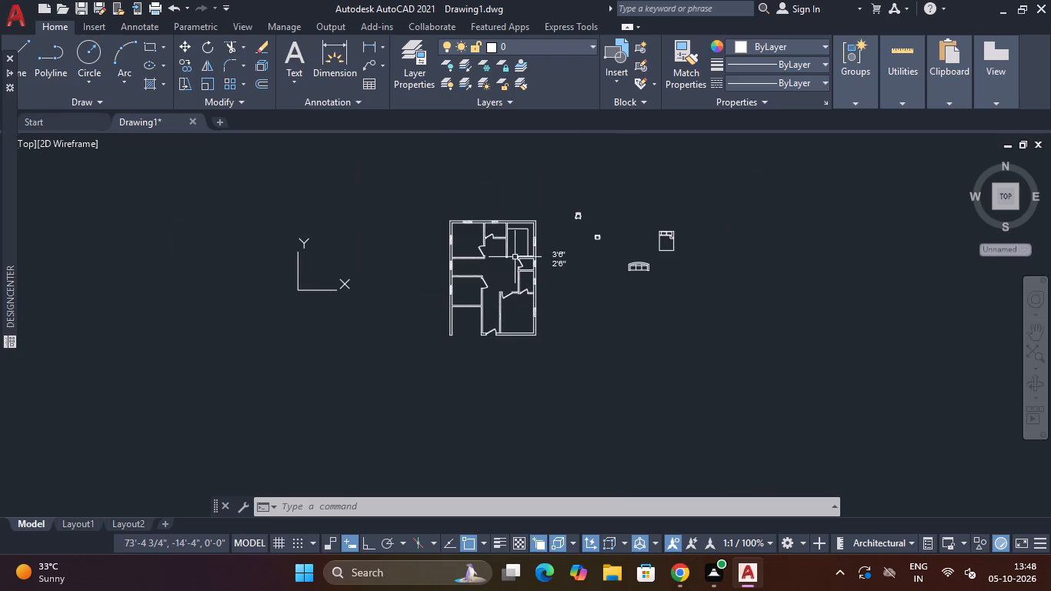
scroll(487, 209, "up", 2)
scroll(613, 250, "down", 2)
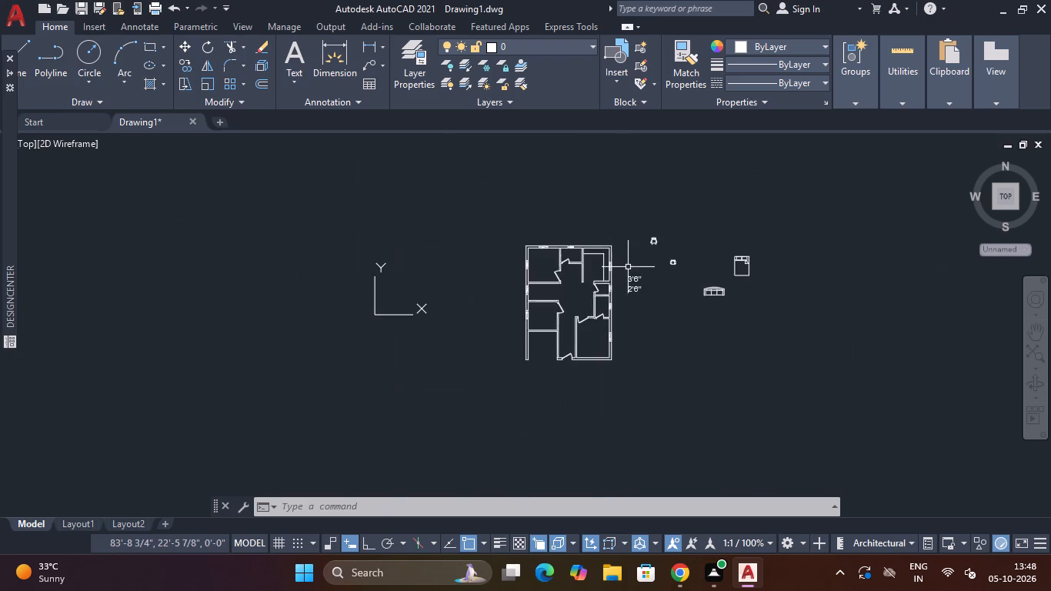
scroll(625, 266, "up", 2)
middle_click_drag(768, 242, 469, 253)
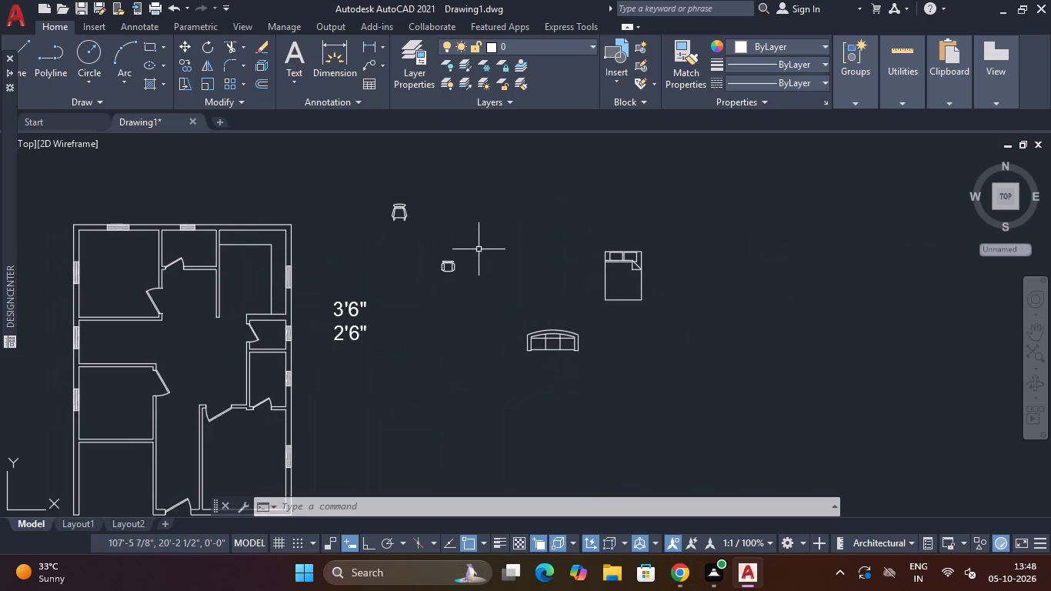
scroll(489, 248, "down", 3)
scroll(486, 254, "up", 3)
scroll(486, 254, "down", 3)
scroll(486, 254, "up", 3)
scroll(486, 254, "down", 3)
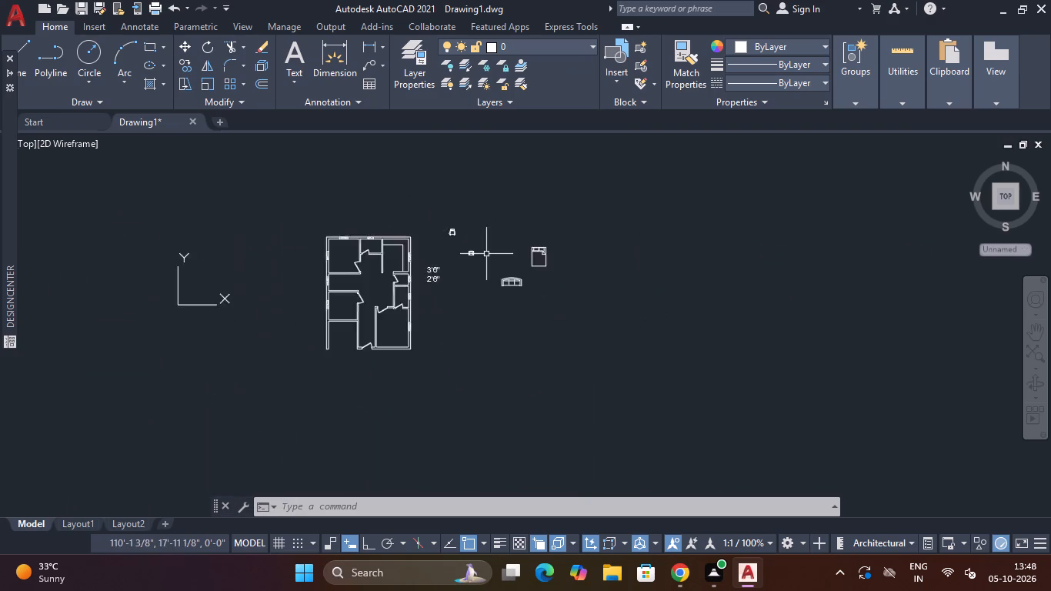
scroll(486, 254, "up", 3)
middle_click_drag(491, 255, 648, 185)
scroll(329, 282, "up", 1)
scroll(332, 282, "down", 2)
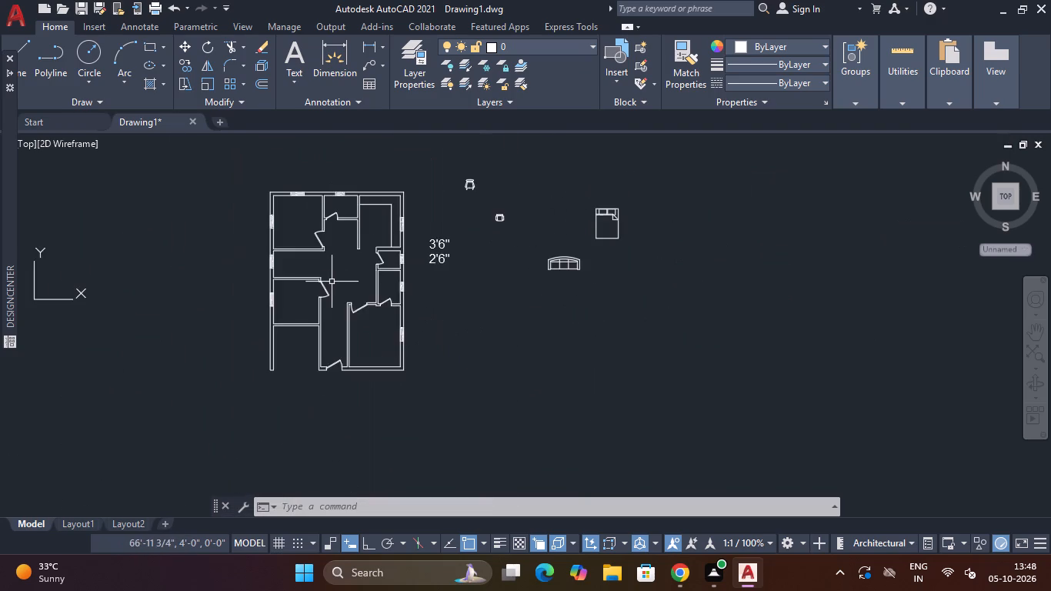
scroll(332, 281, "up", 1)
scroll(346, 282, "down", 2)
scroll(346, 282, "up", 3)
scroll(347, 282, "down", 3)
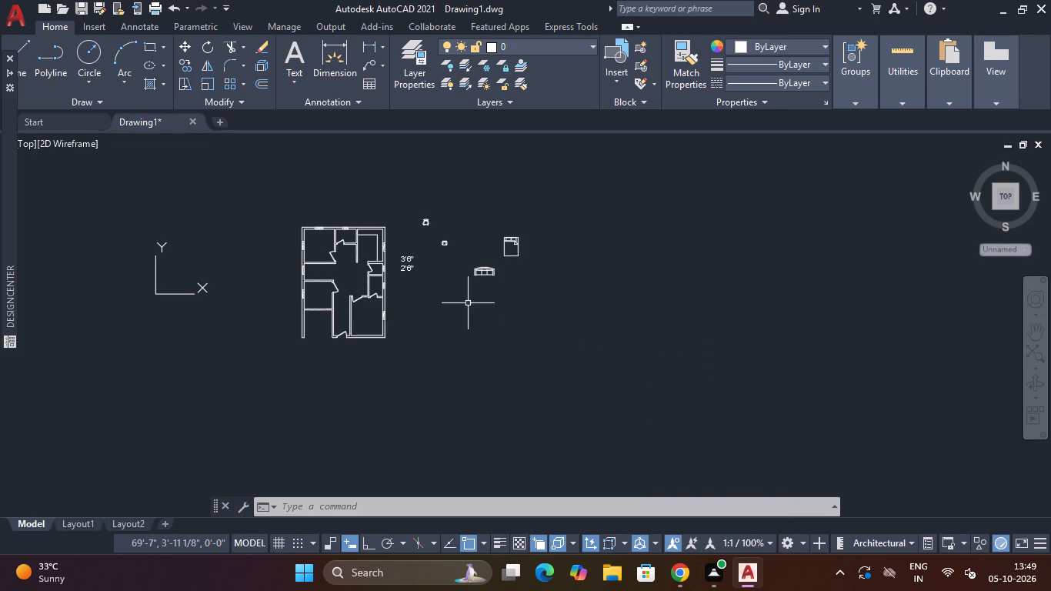
Rotate the queen bed 90° counterclockwise about its upper-left headboard corner, so the headboard faces left.
scroll(284, 242, "up", 2)
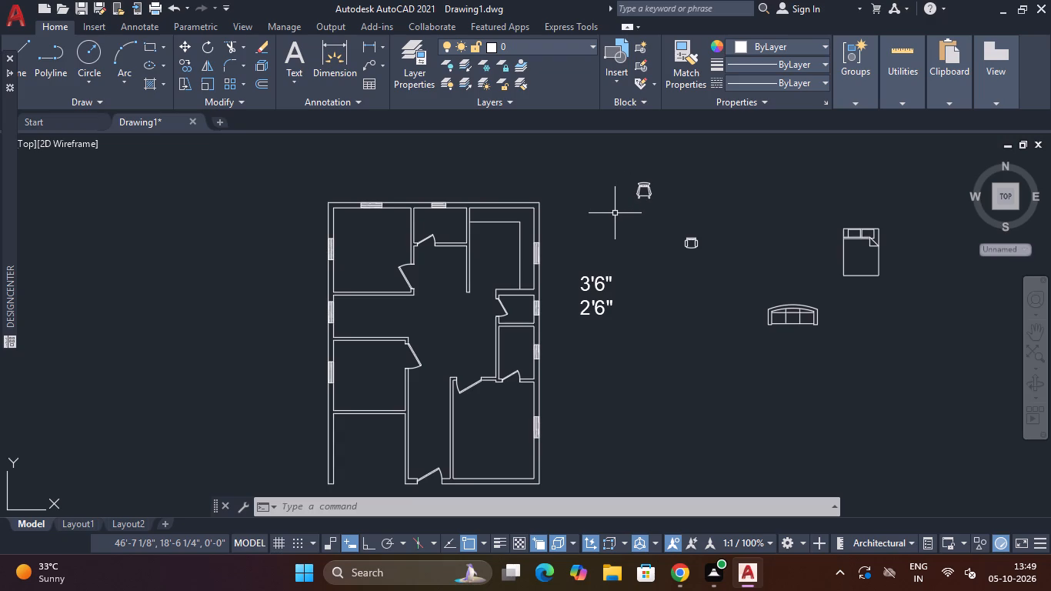
middle_click_drag(615, 226, 493, 252)
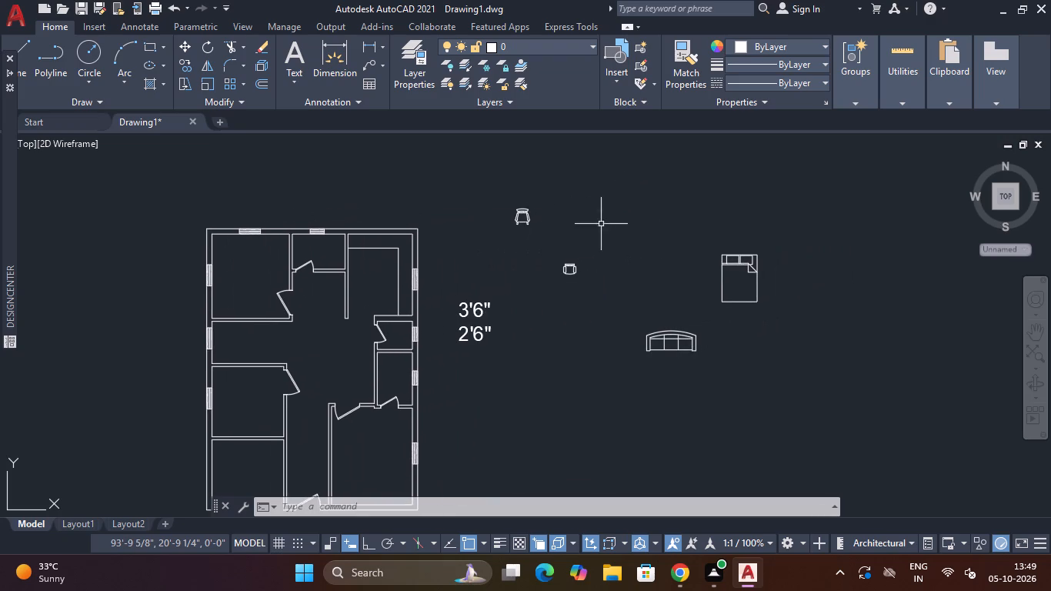
middle_click_drag(641, 230, 592, 189)
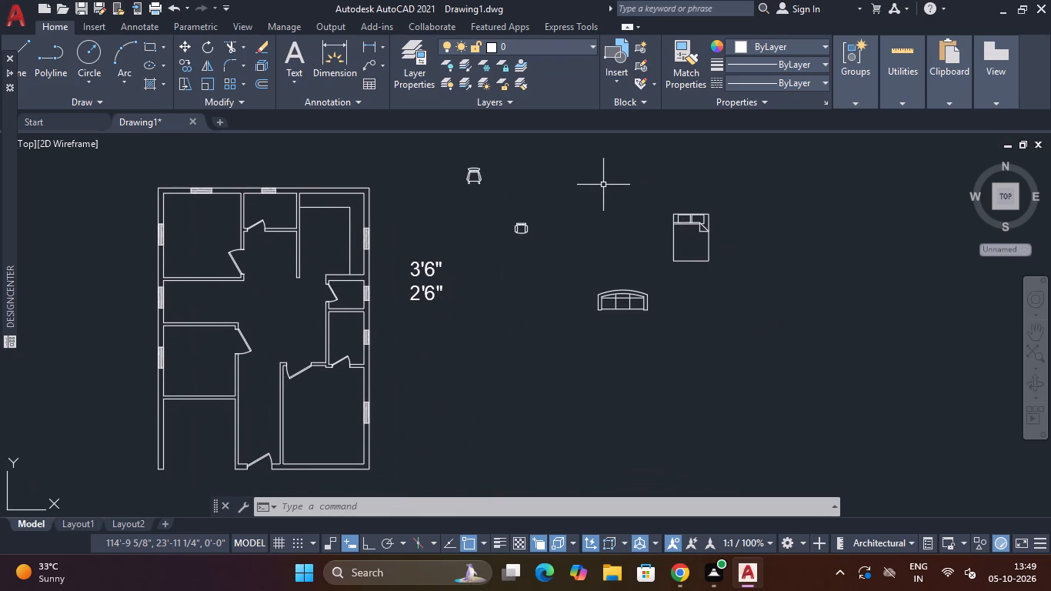
left_click(734, 191)
left_click(671, 277)
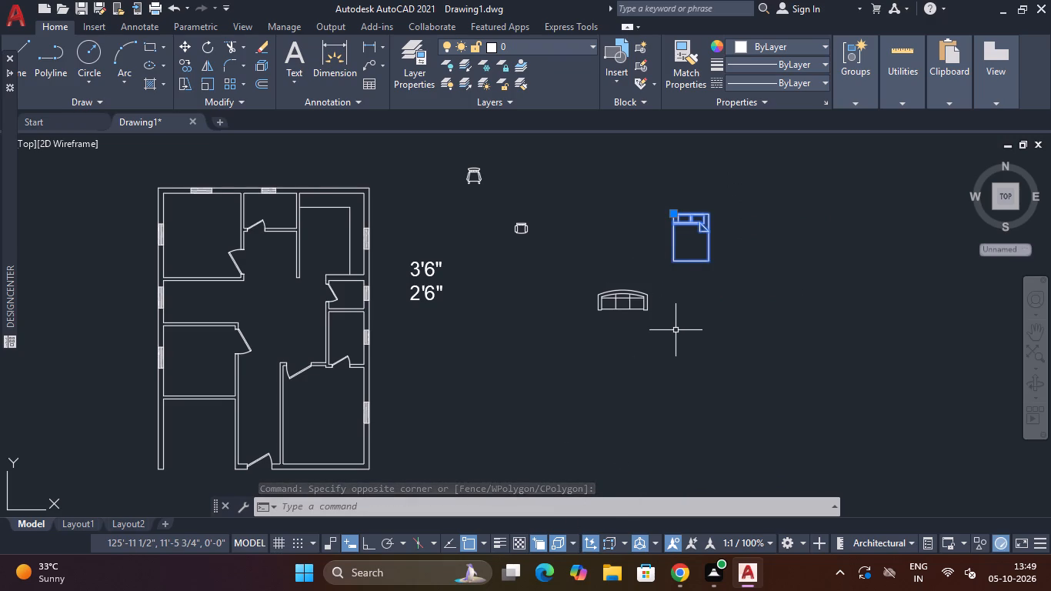
type("RO")
key("space")
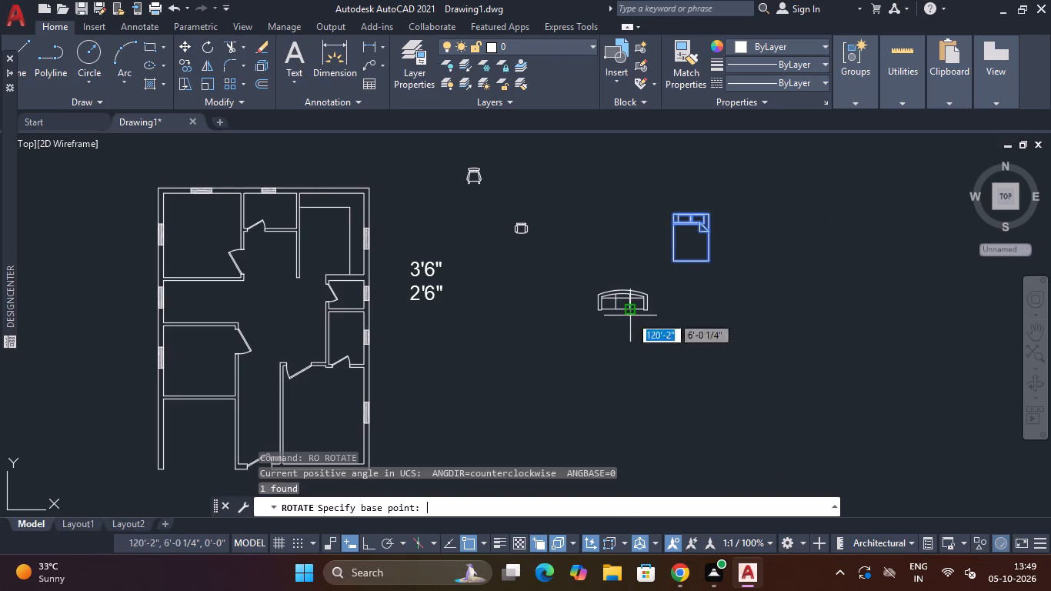
left_click(670, 215)
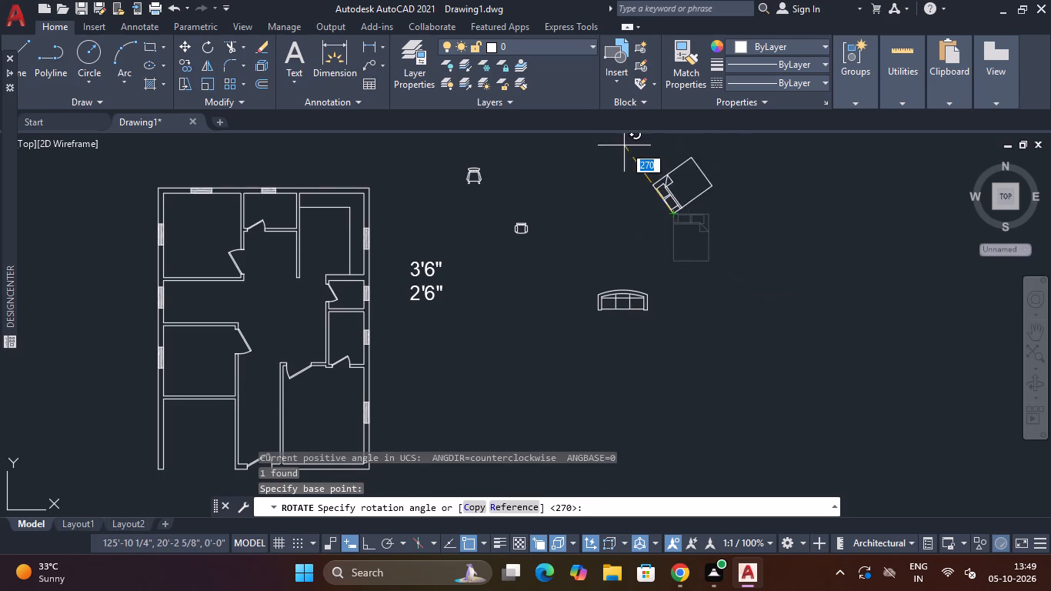
left_click(672, 134)
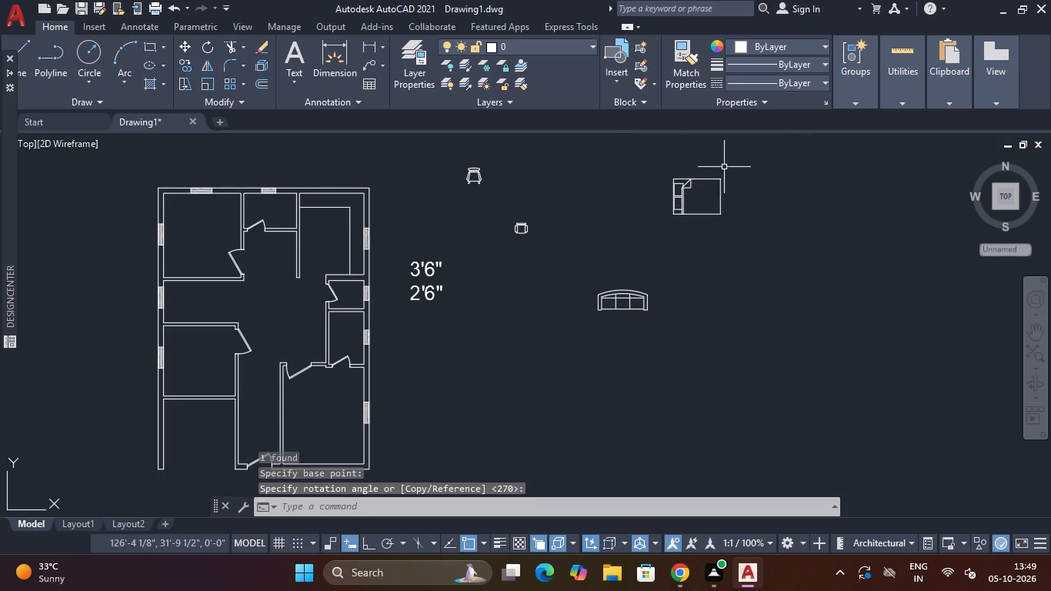
Move the queen bed by its headboard midpoint onto the inner face of the upper-left bedroom's left wall, at the window.
left_click(734, 170)
left_click(662, 234)
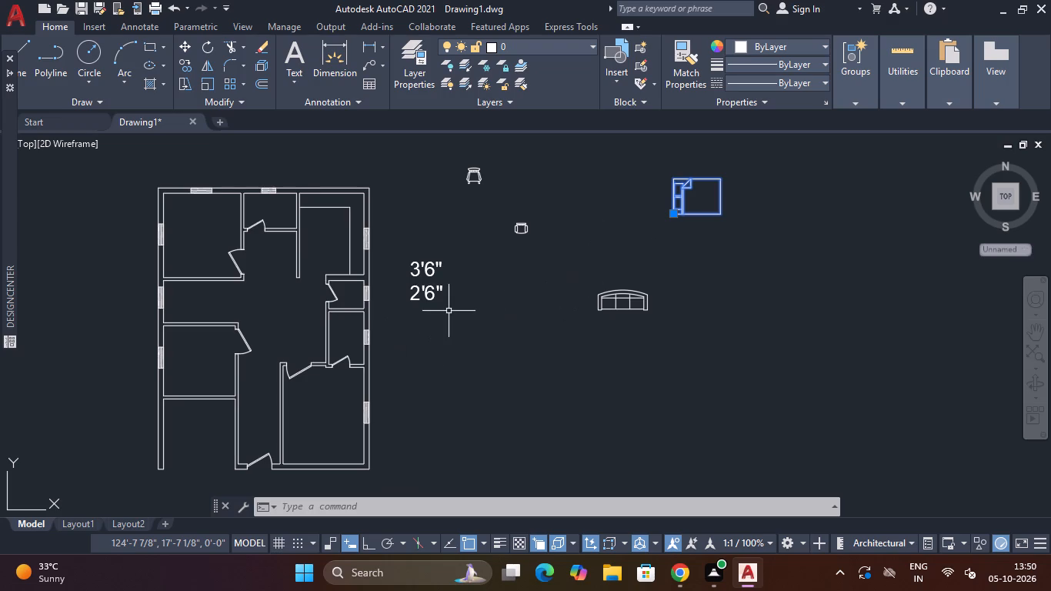
scroll(649, 192, "up", 1)
middle_click_drag(649, 192, 600, 228)
scroll(610, 225, "up", 1)
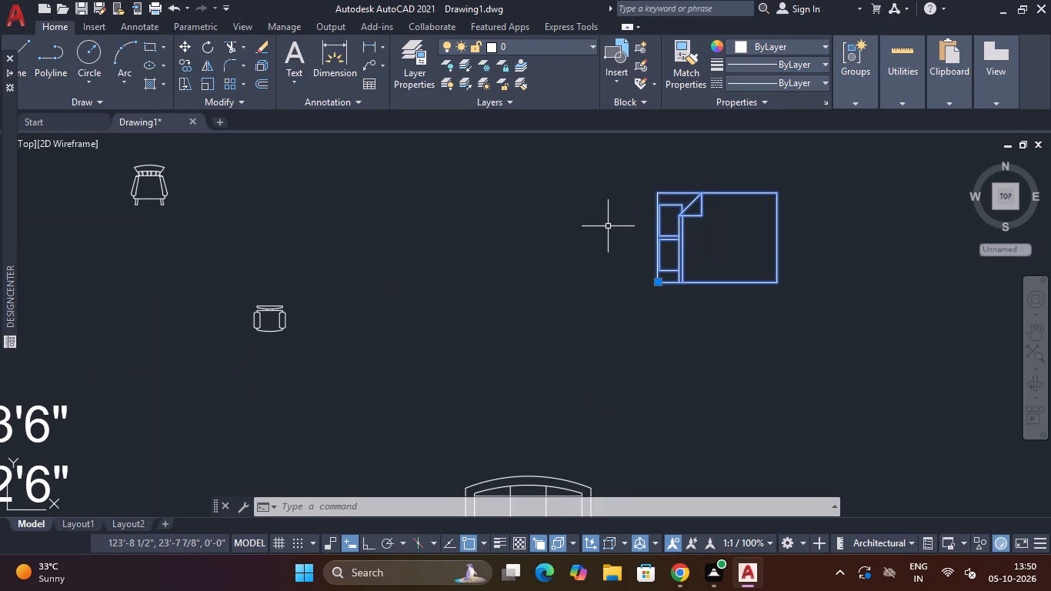
key("m")
key("space")
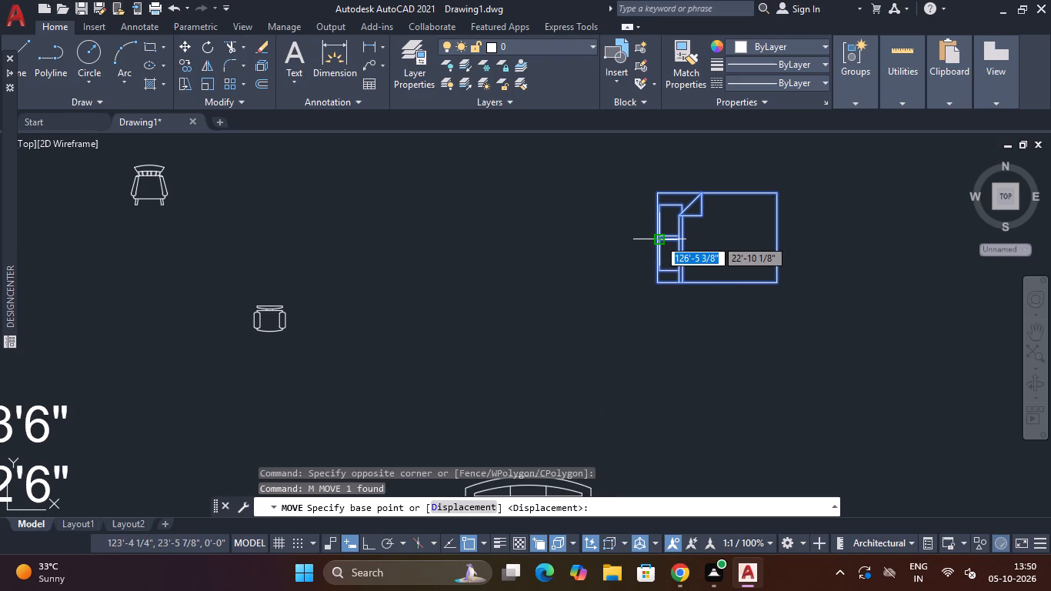
scroll(654, 237, "up", 3)
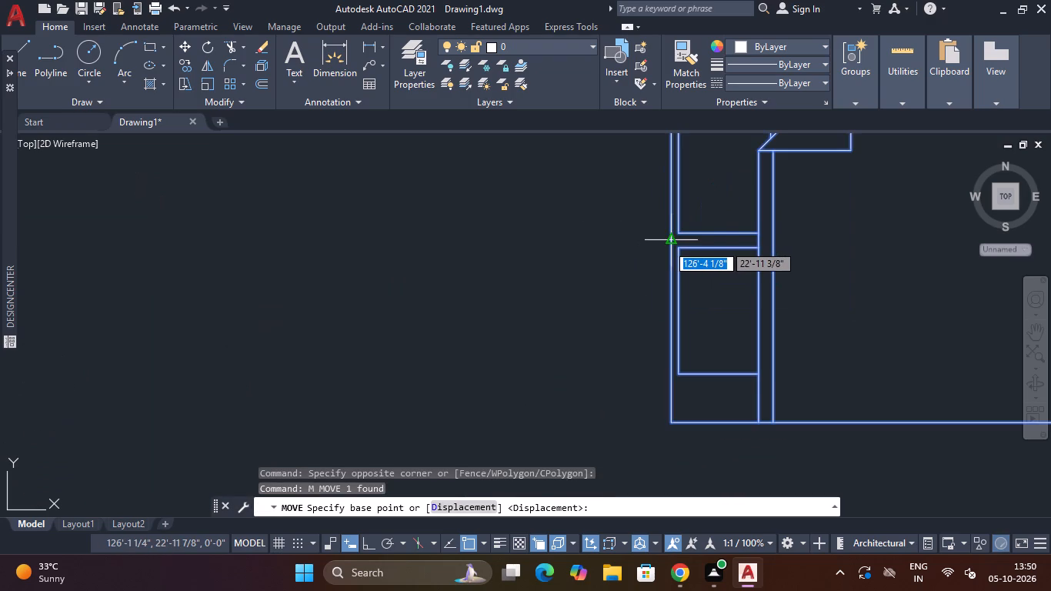
left_click(667, 244)
scroll(628, 260, "down", 5)
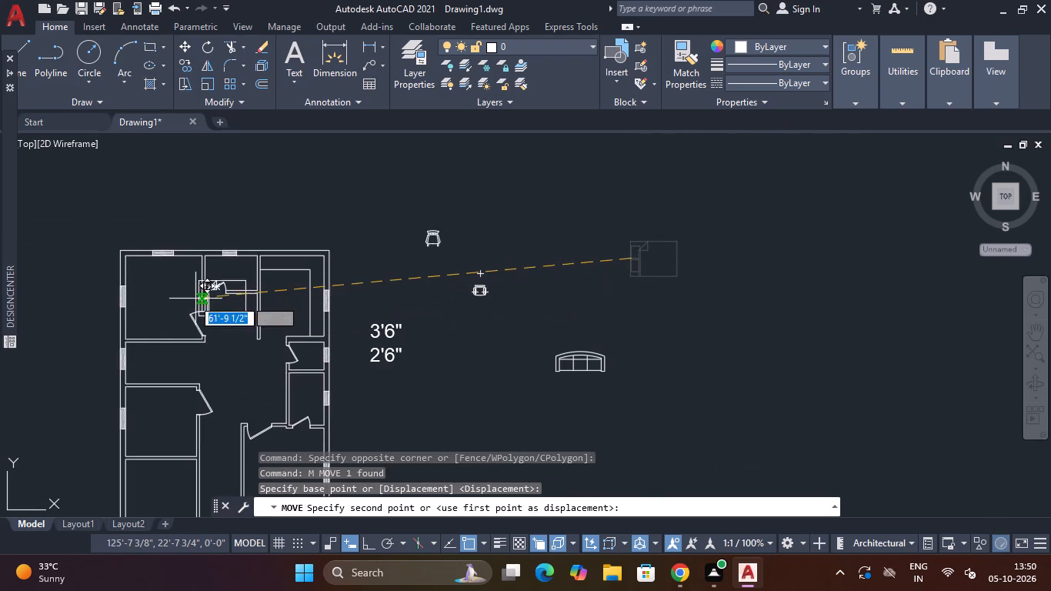
middle_click_drag(158, 300, 391, 269)
scroll(372, 267, "up", 2)
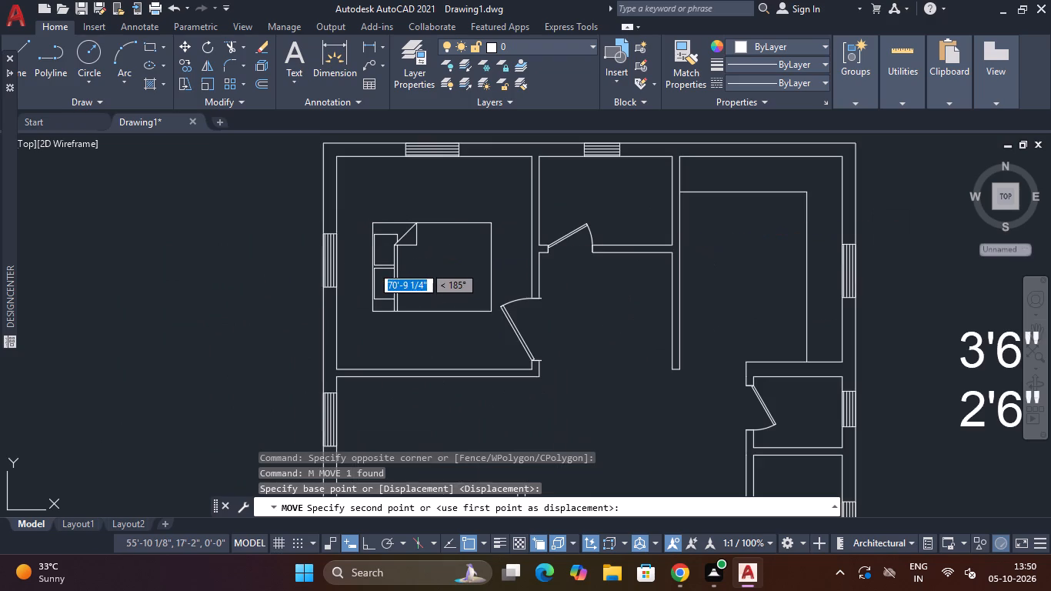
scroll(353, 258, "up", 1)
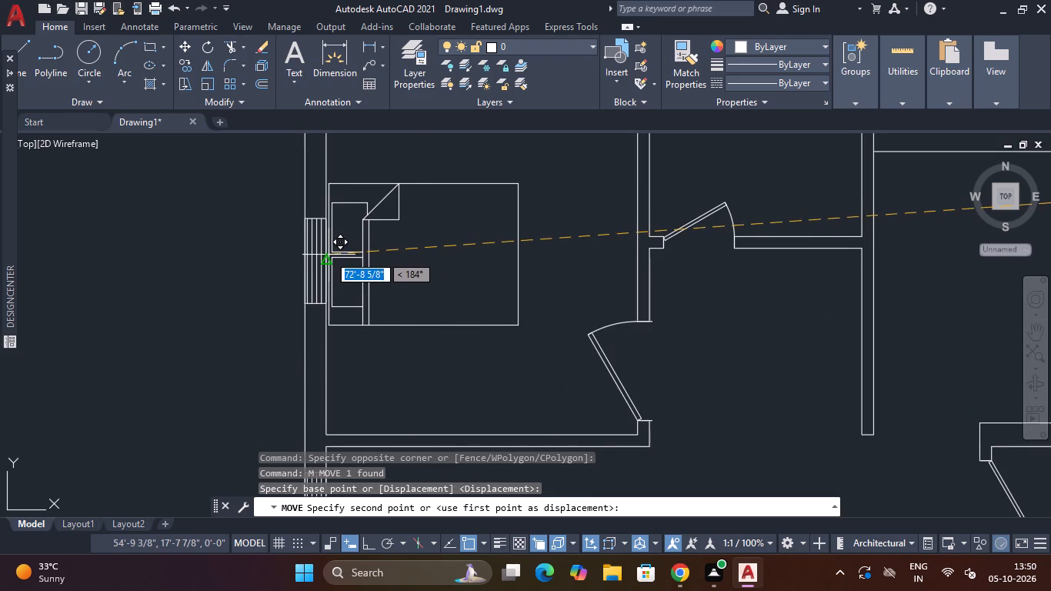
left_click(325, 262)
Copy the sofa by its back midpoint onto the upper wall of the room directly below the upper-left bedroom.
scroll(365, 255, "down", 3)
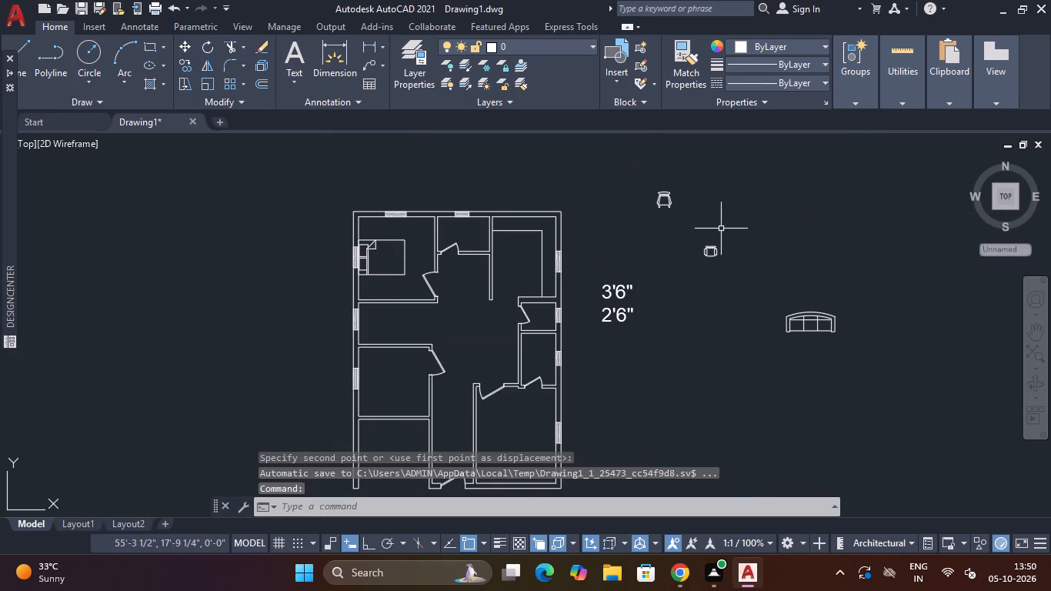
middle_click_drag(748, 233, 716, 234)
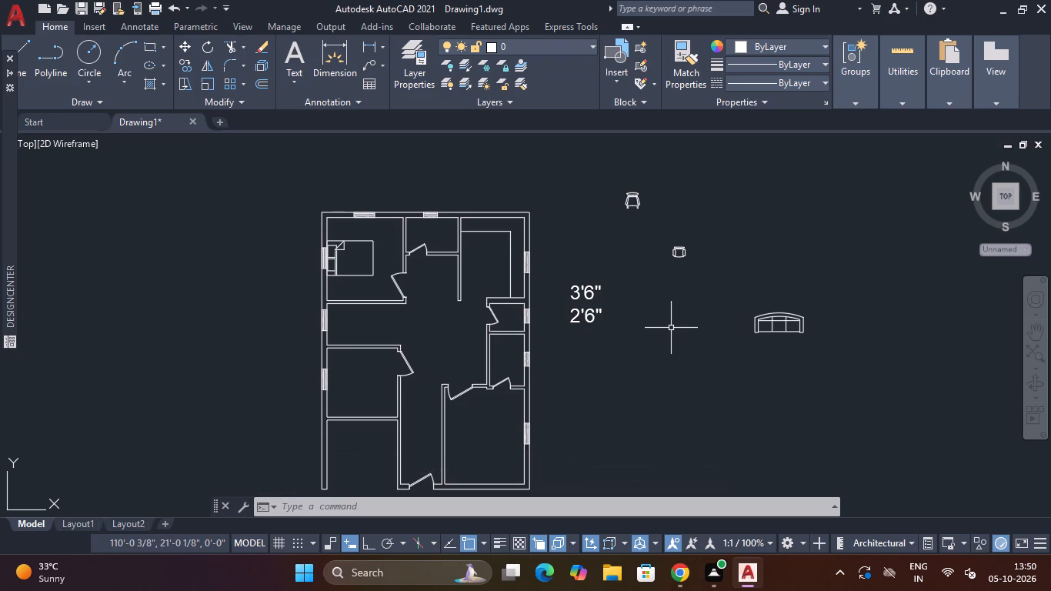
scroll(671, 328, "down", 2)
scroll(671, 328, "up", 1)
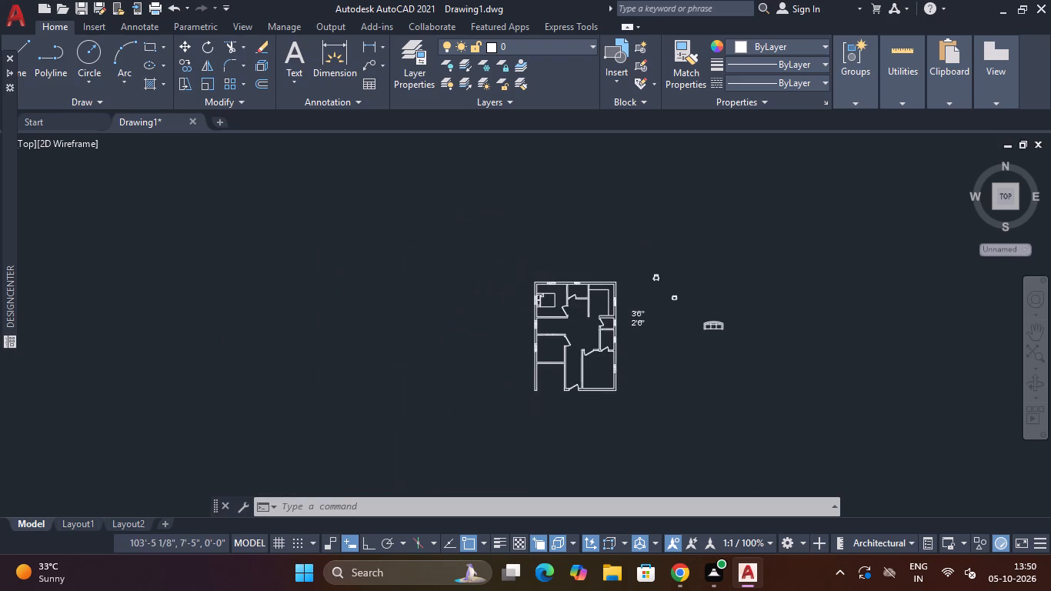
scroll(671, 328, "up", 1)
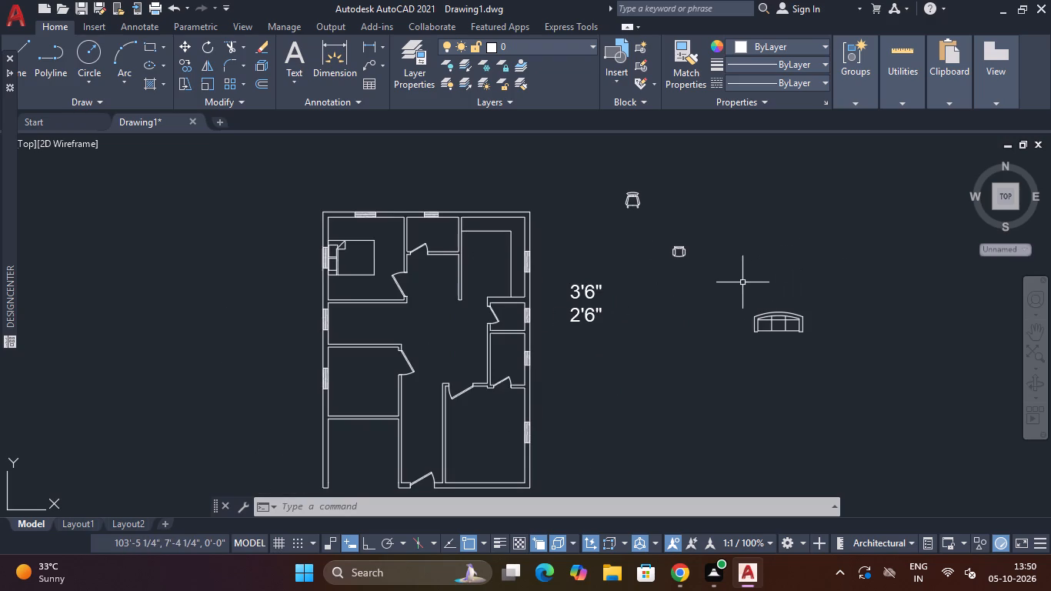
left_click(844, 299)
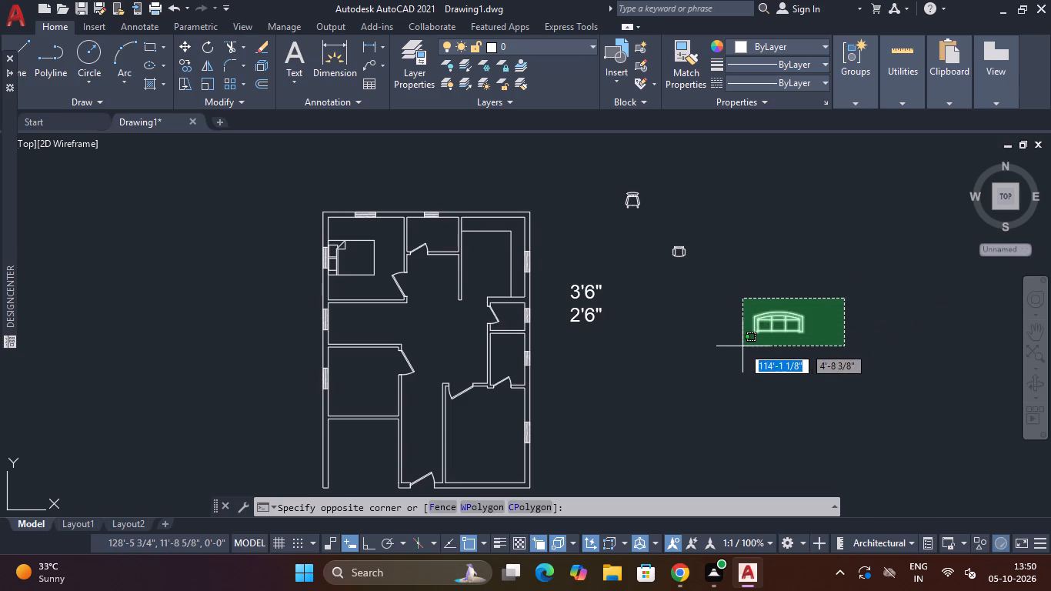
left_click(739, 348)
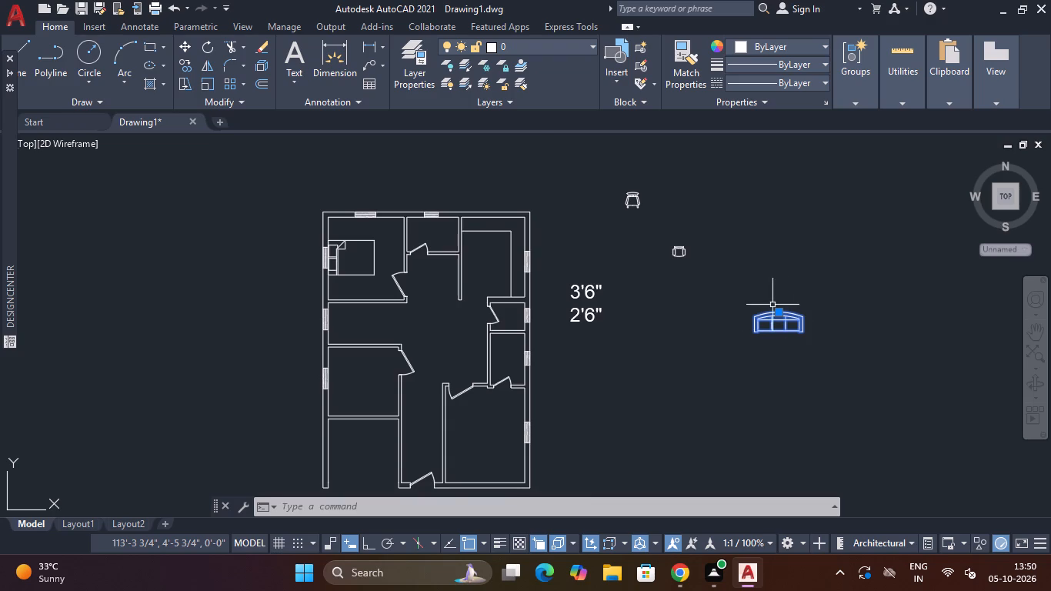
scroll(774, 299, "up", 2)
middle_click_drag(775, 297, 764, 247)
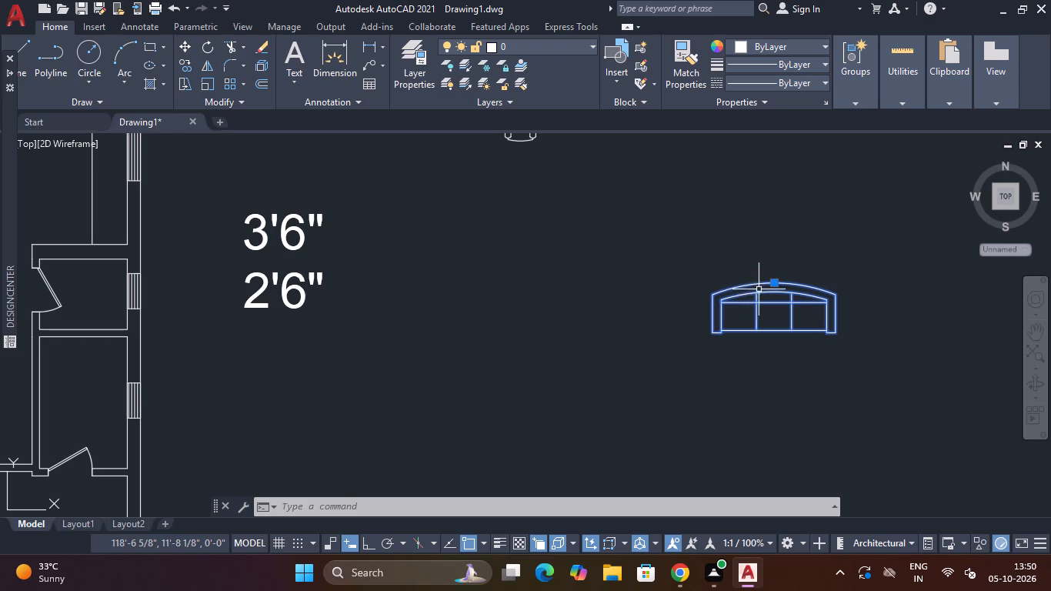
scroll(752, 284, "up", 1)
scroll(519, 359, "down", 3)
middle_click_drag(512, 364, 556, 317)
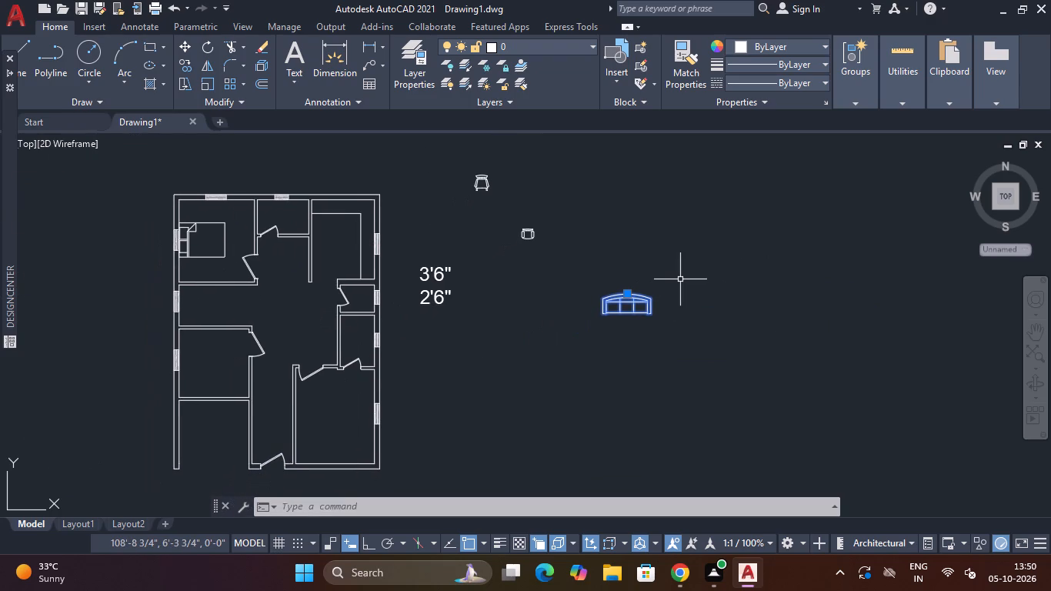
type("CO")
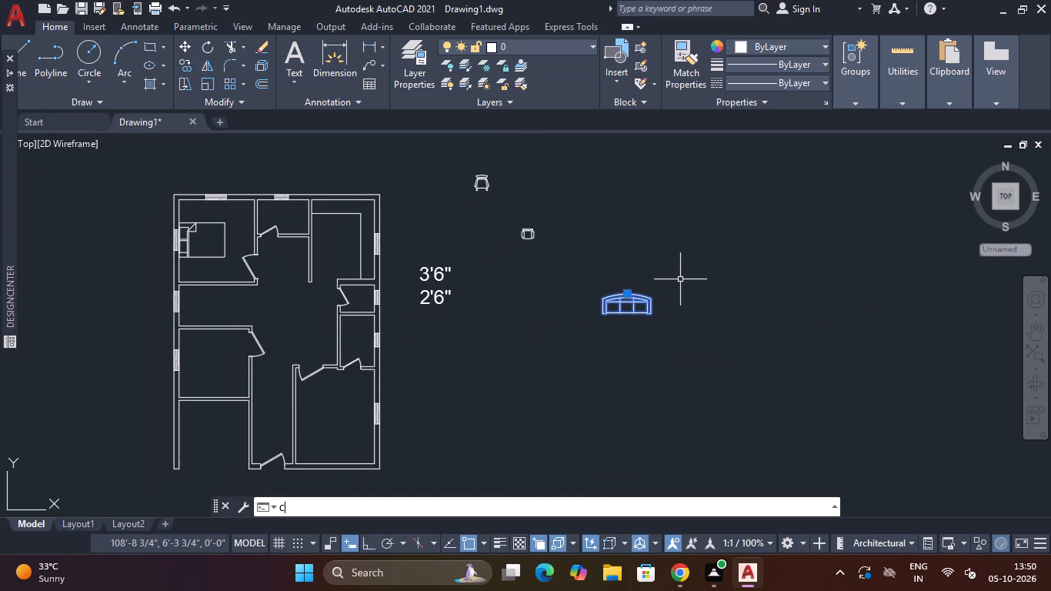
key("space")
left_click(629, 293)
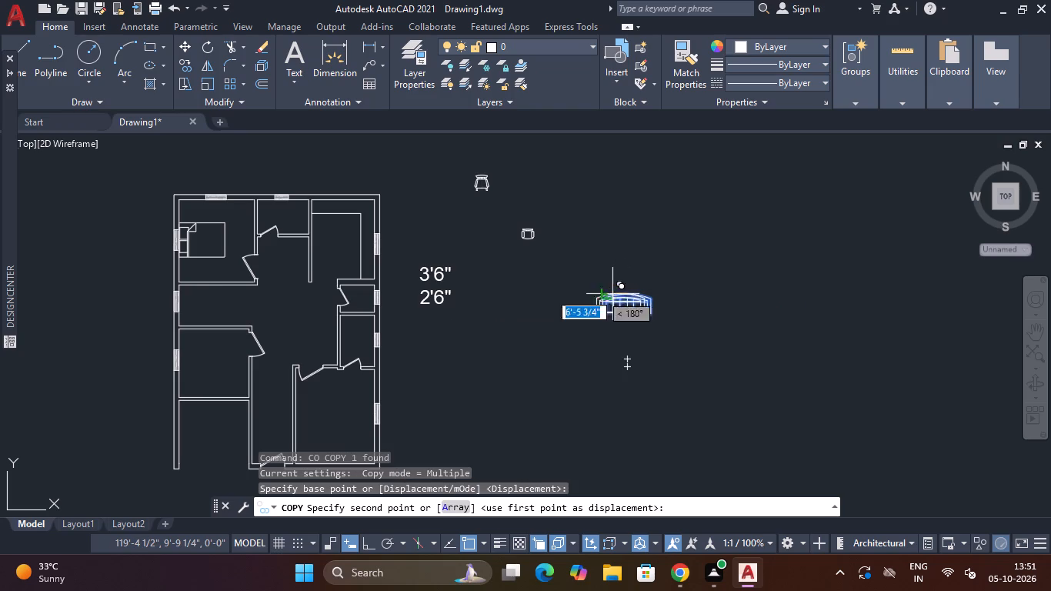
scroll(217, 298, "up", 3)
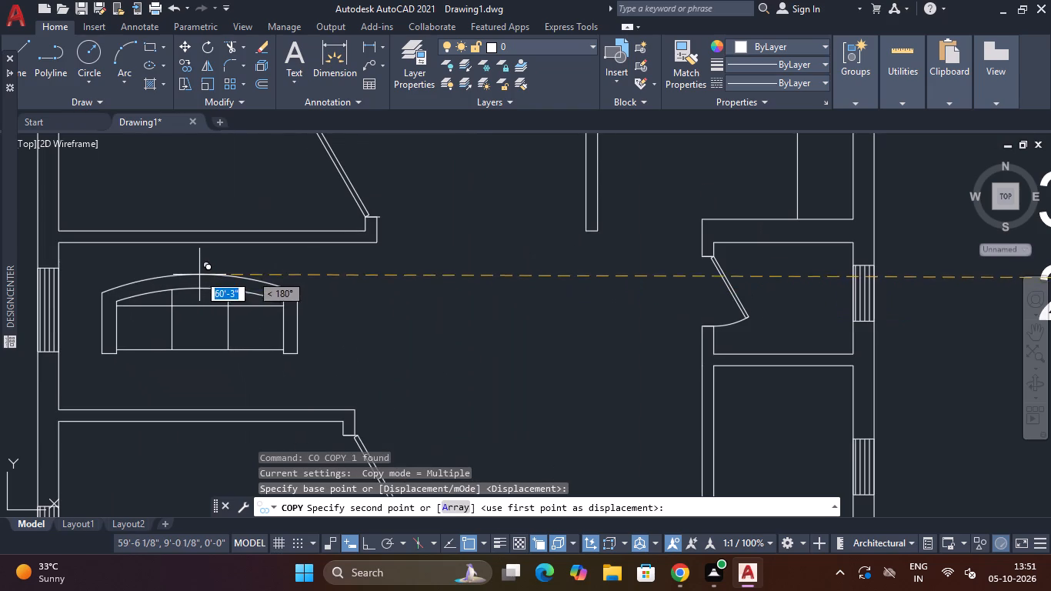
left_click(214, 249)
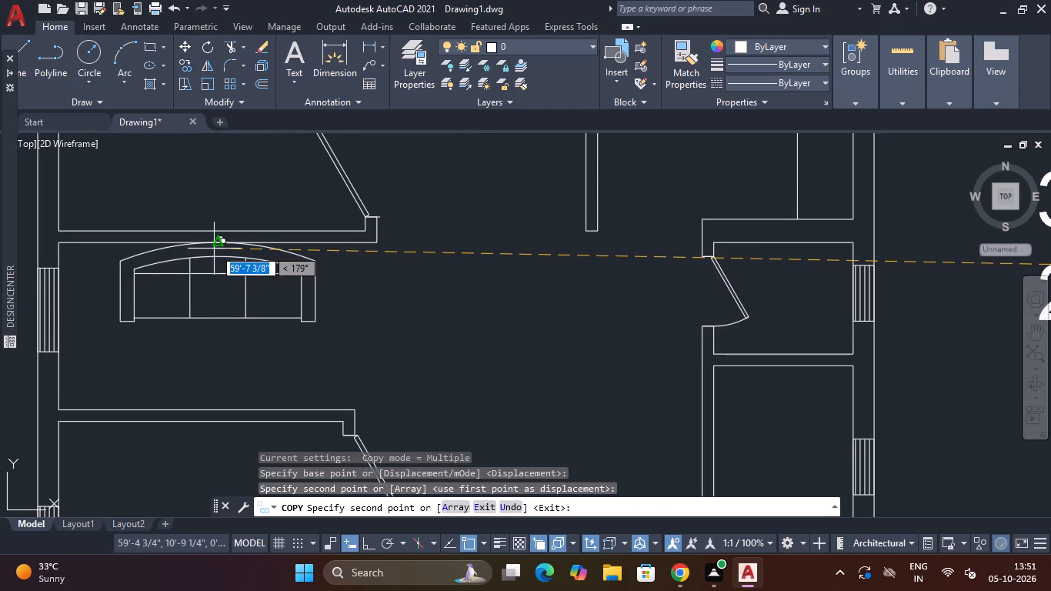
key("Escape")
Scale the copied sofa down to roughly half size about its lower-left corner.
left_click(326, 256)
left_click(106, 342)
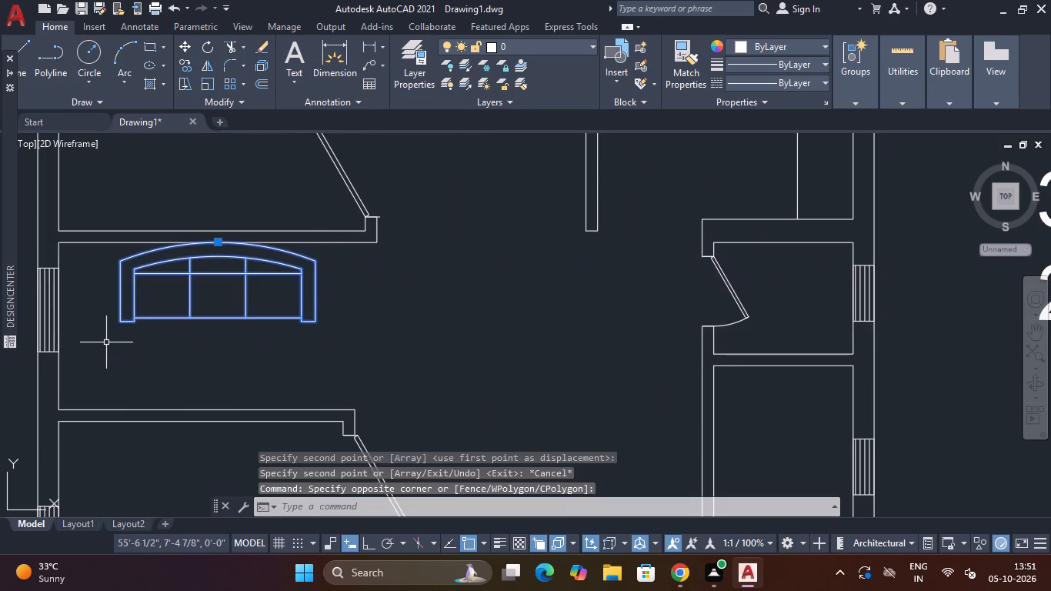
type("SC")
key("space")
left_click(118, 321)
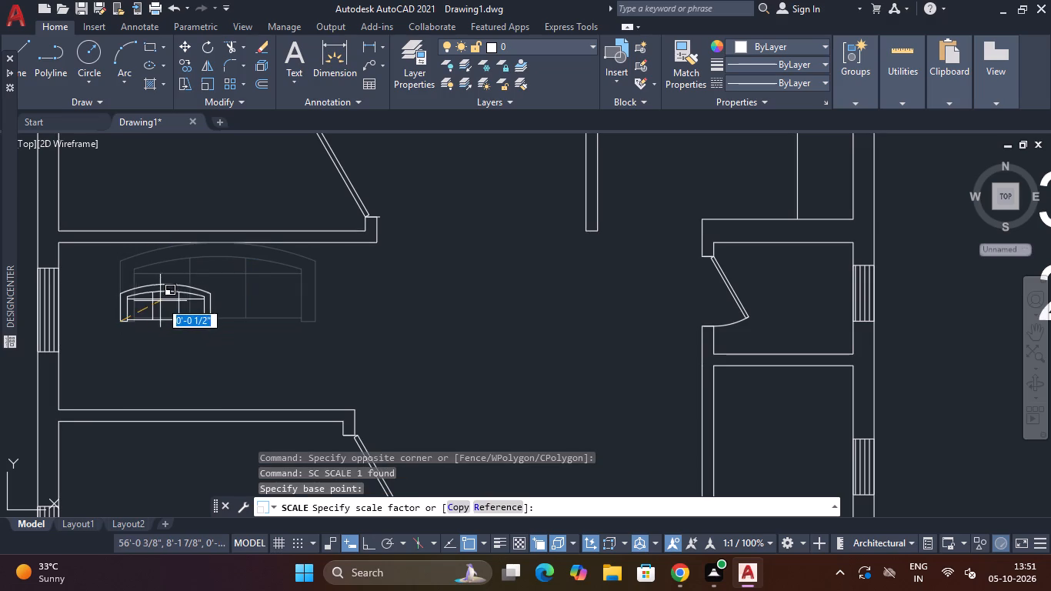
left_click(168, 297)
Move the scaled sofa about 2'-6" to the right and slightly up, just below the room's upper wall.
left_click(227, 274)
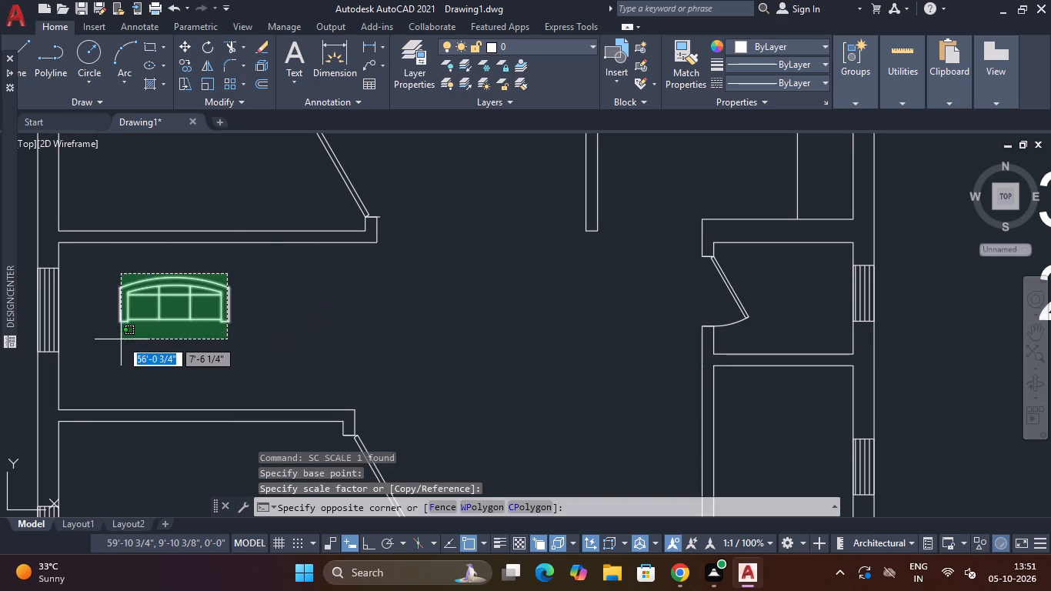
left_click(116, 332)
type("M")
key("space")
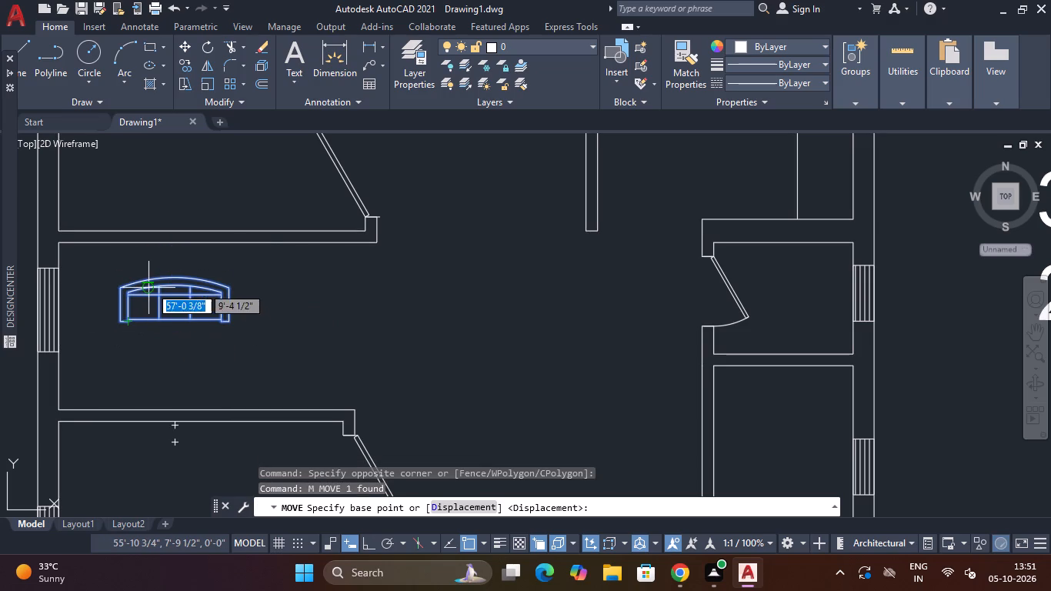
left_click(174, 275)
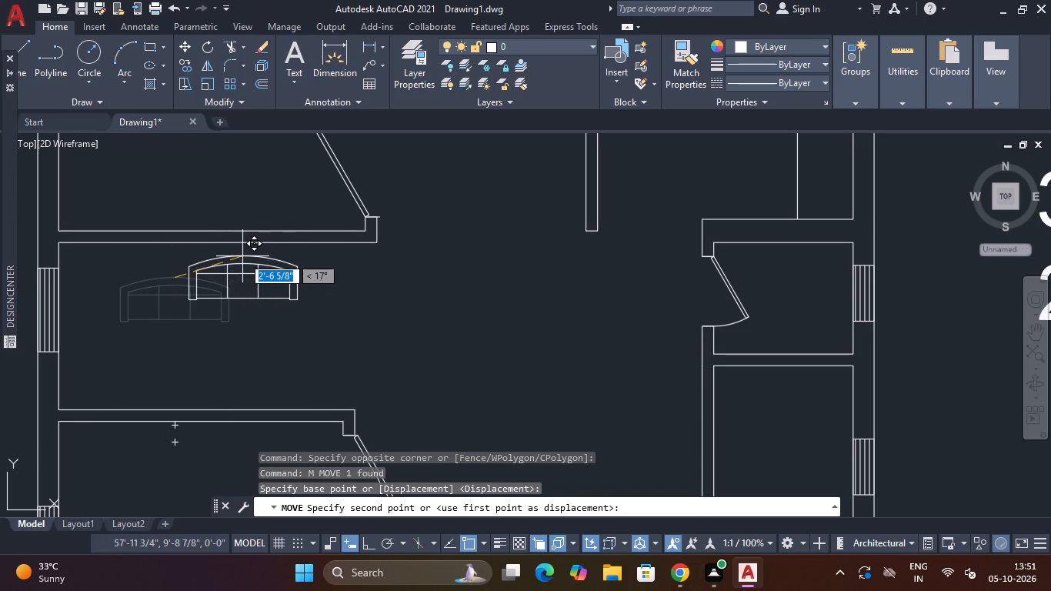
left_click(241, 255)
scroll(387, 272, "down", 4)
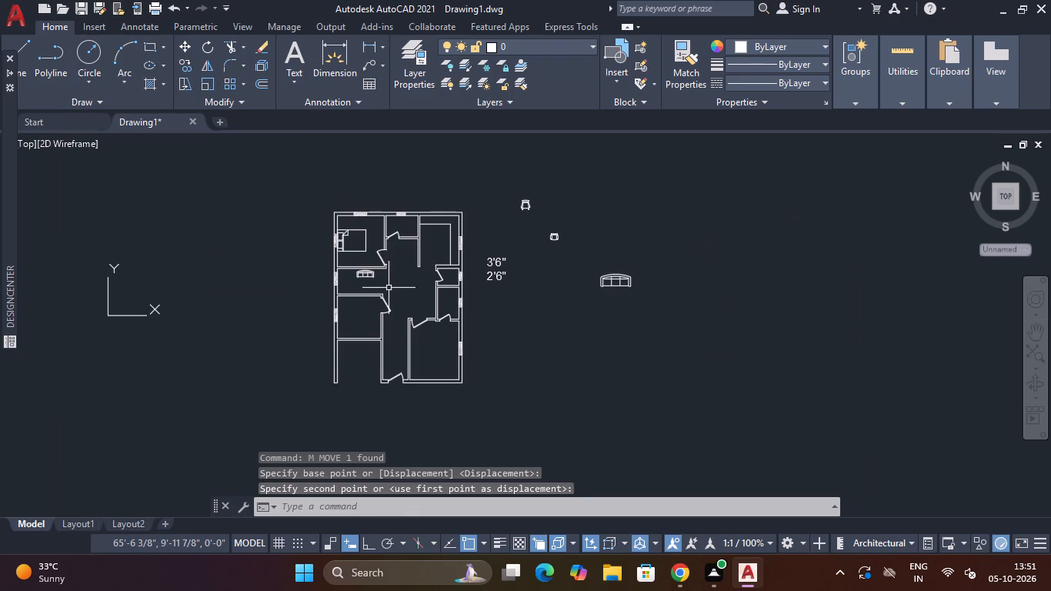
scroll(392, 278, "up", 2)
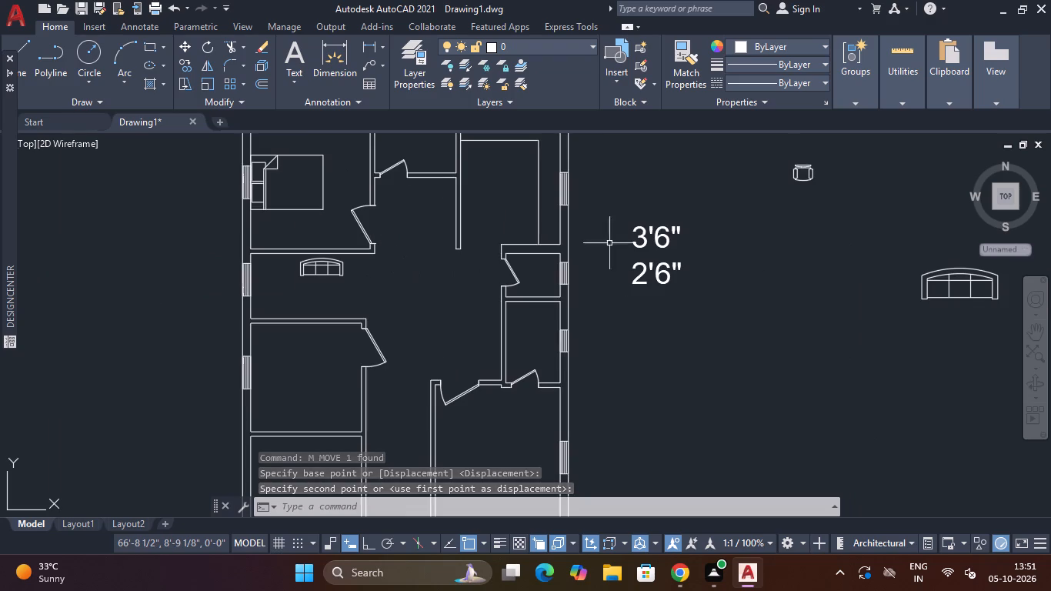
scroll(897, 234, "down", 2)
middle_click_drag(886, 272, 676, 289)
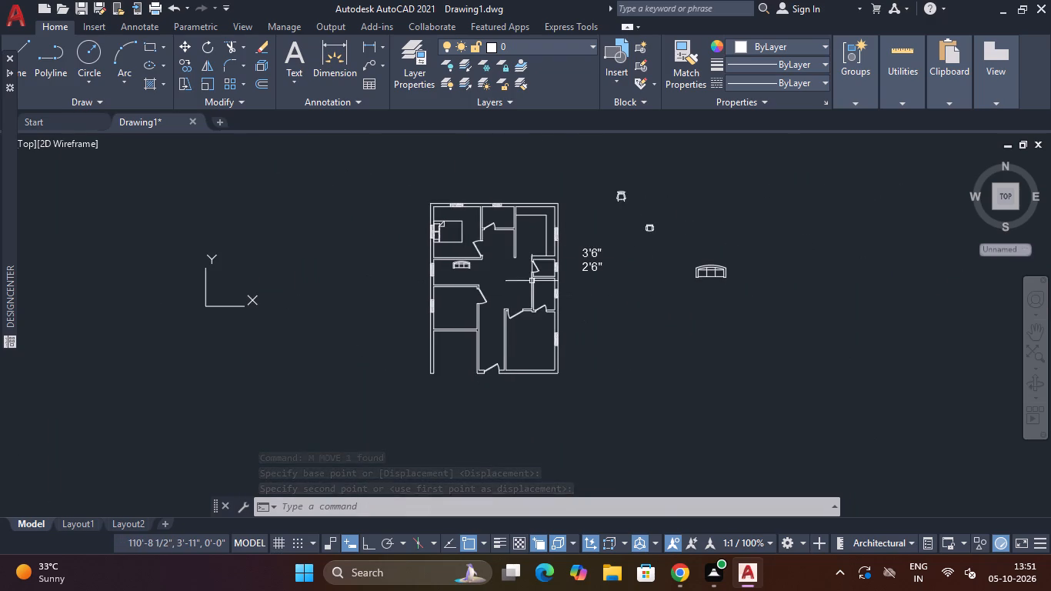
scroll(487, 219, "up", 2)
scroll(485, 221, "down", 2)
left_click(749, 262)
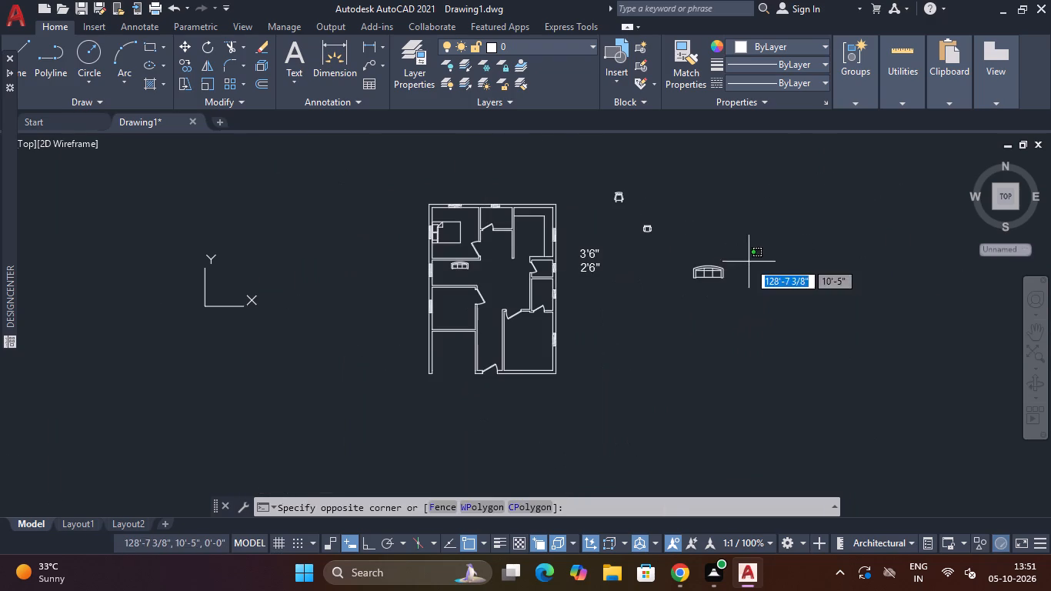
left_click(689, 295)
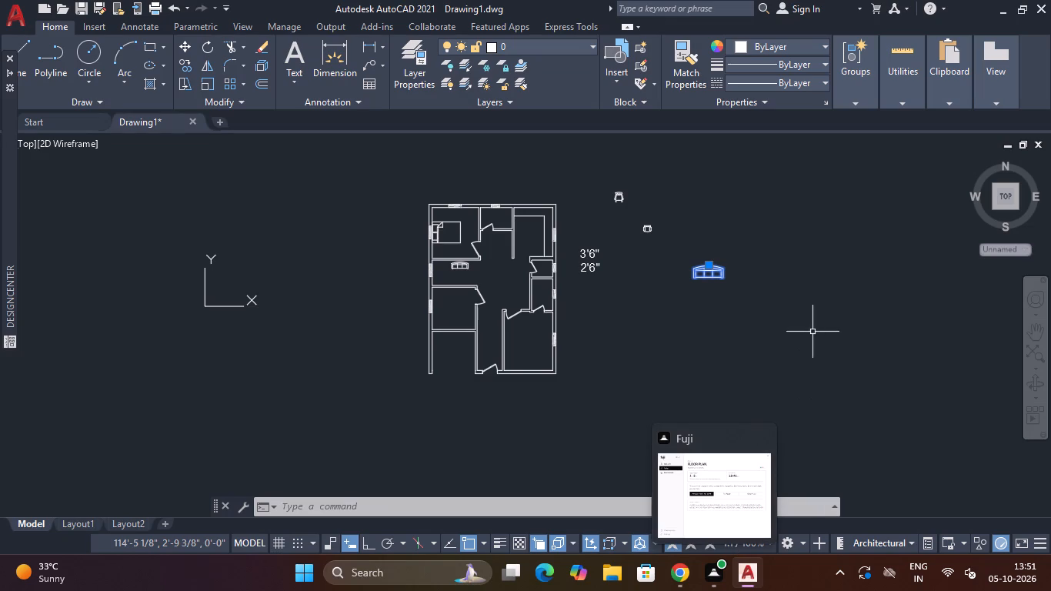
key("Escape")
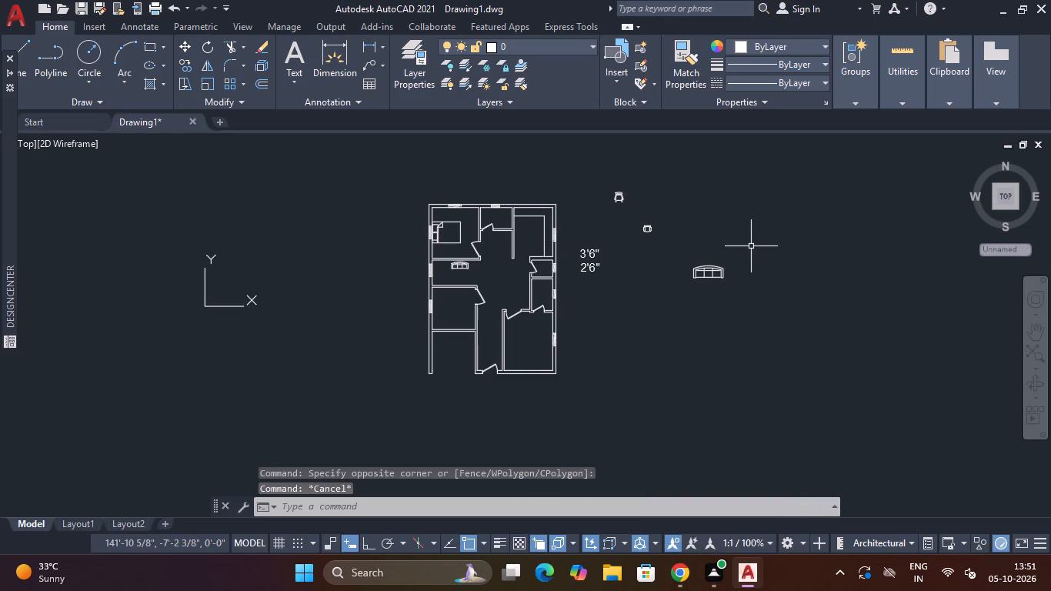
Draw a small bedside-table rectangle about 8" wide against the bed's upper edge, beside the headboard in the upper-left bedroom.
scroll(487, 299, "up", 3)
scroll(487, 270, "down", 3)
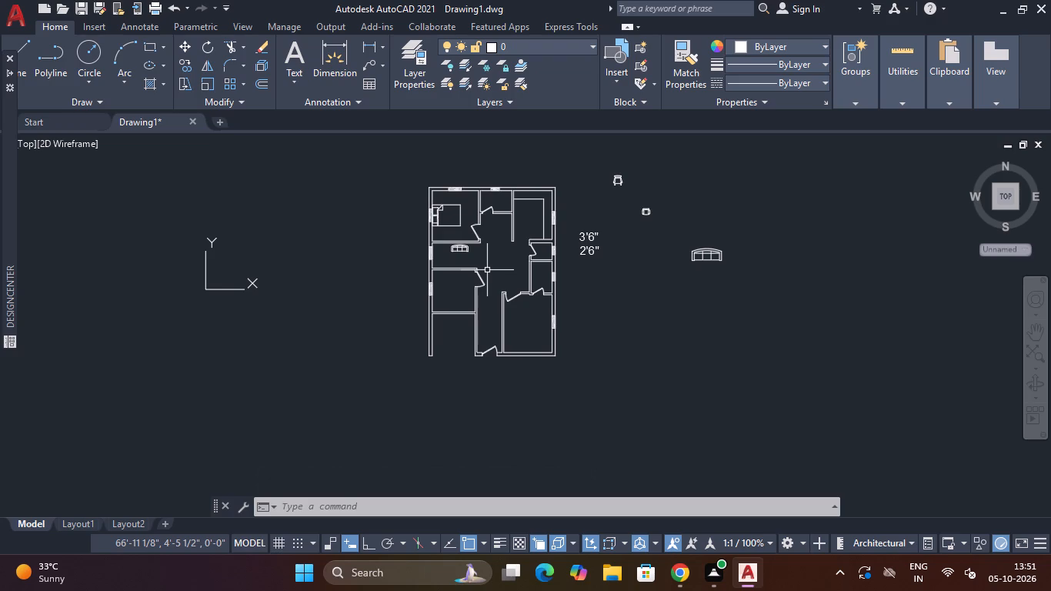
scroll(433, 182, "up", 3)
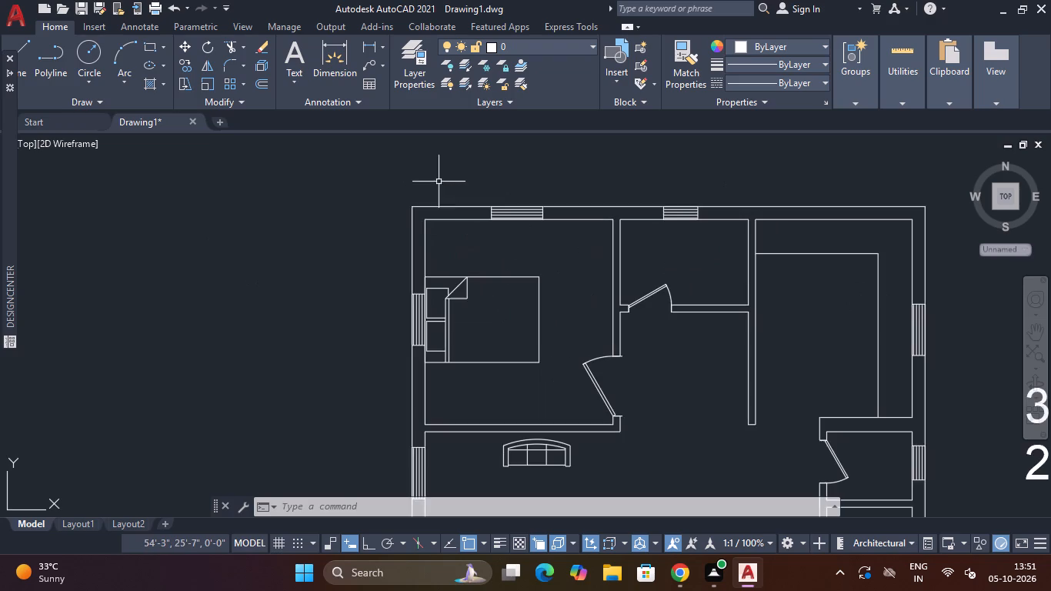
scroll(451, 232, "up", 1)
middle_click_drag(464, 265, 488, 253)
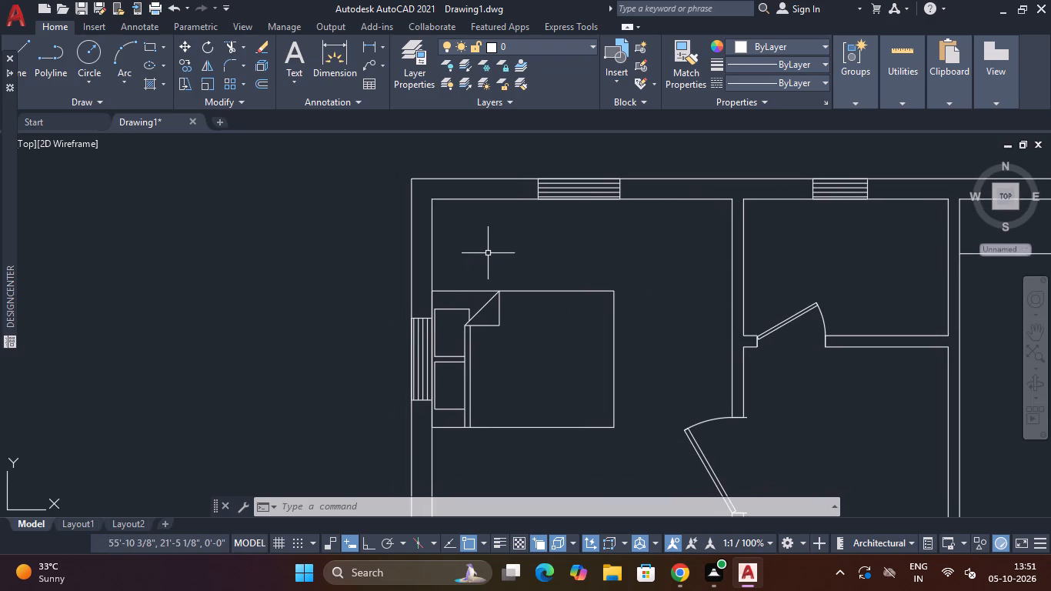
type("REC")
key("space")
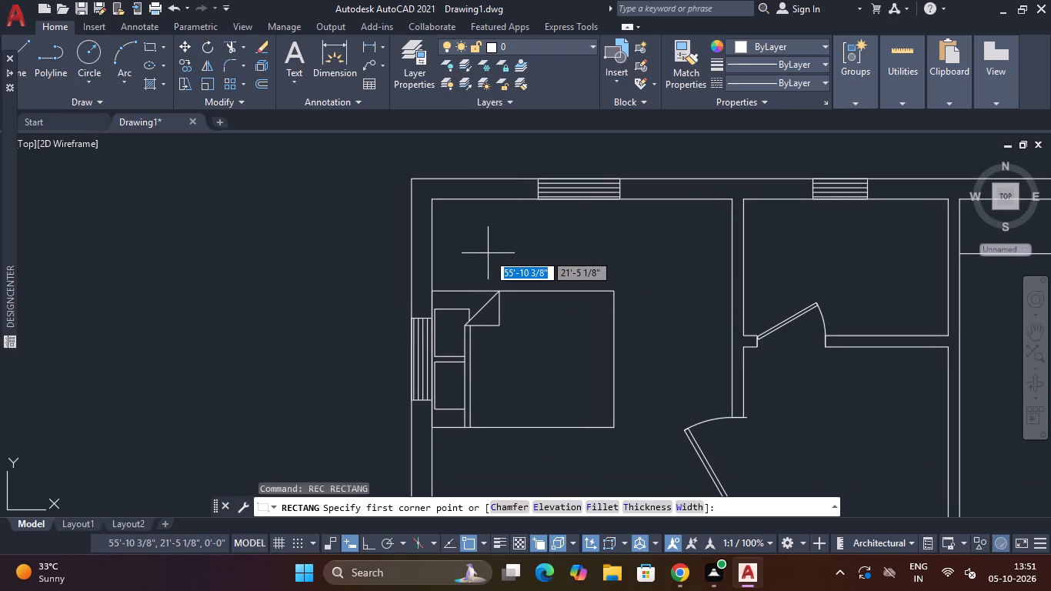
left_click(442, 263)
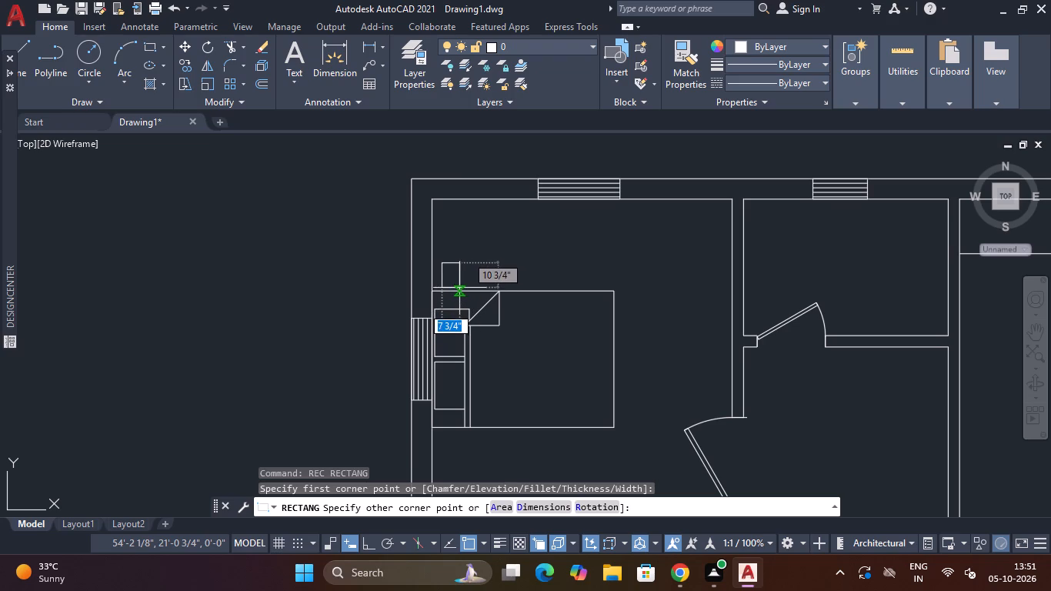
left_click(459, 288)
Copy the bedside-table rectangle by its top-edge midpoint straight down onto the bed's lower edge.
left_click(467, 244)
left_click(450, 272)
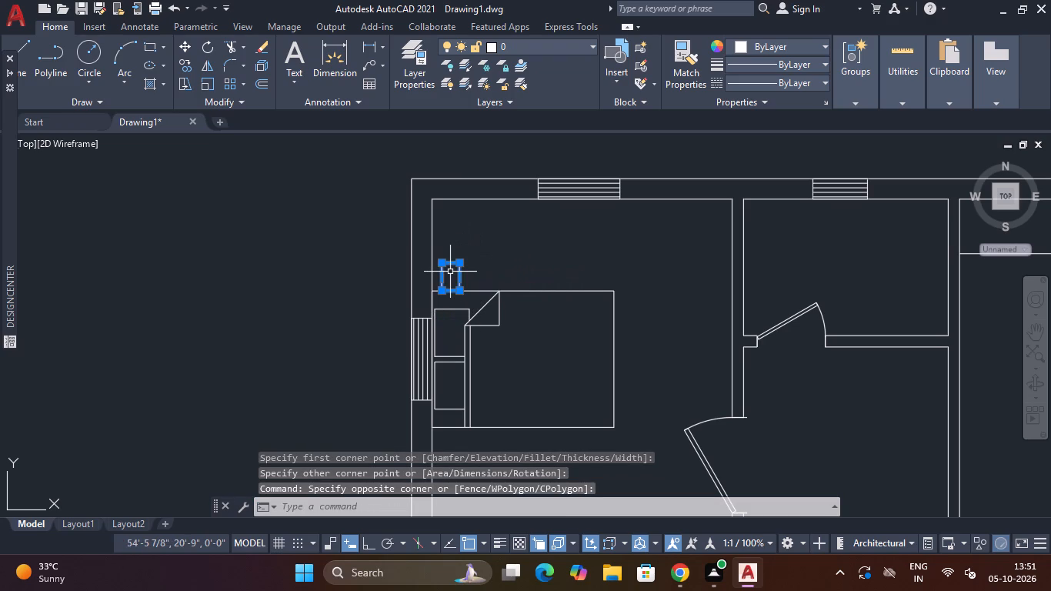
type("CO")
key("space")
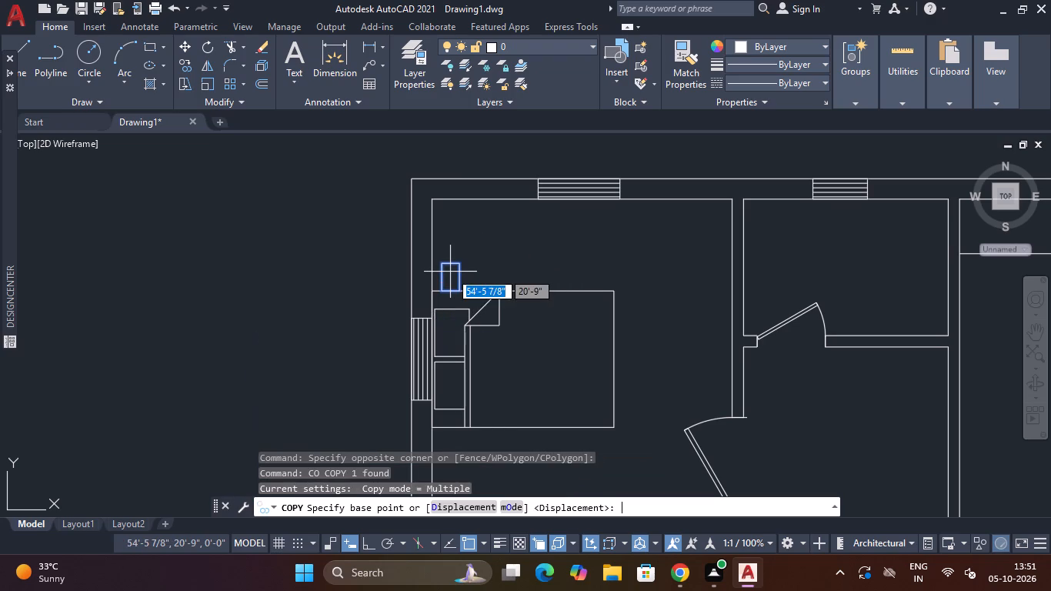
left_click(448, 262)
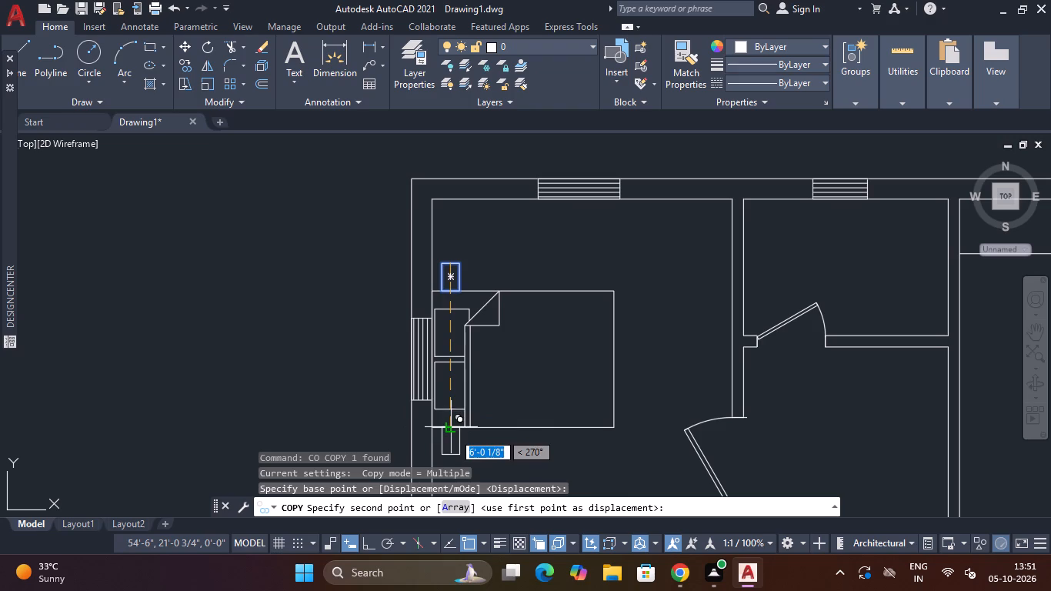
left_click(448, 430)
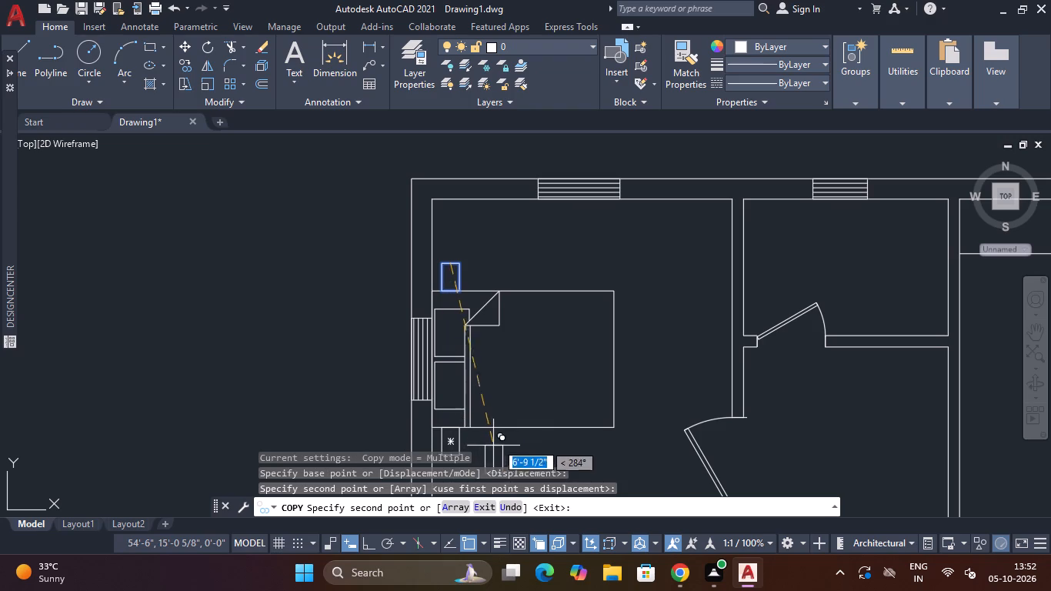
middle_click_drag(496, 438, 536, 359)
middle_click_drag(546, 349, 559, 325)
key("Escape")
Copy the bed with its two bedside tables from the upper-left bedroom to the empty area outside the plan's left wall.
scroll(582, 322, "down", 3)
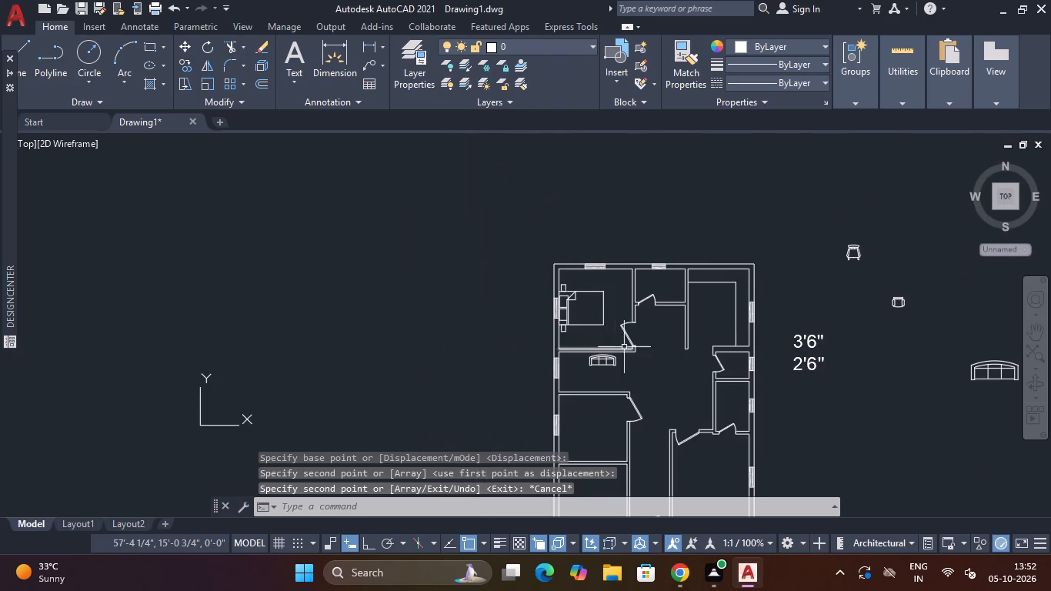
middle_click_drag(666, 361, 601, 352)
scroll(541, 276, "up", 2)
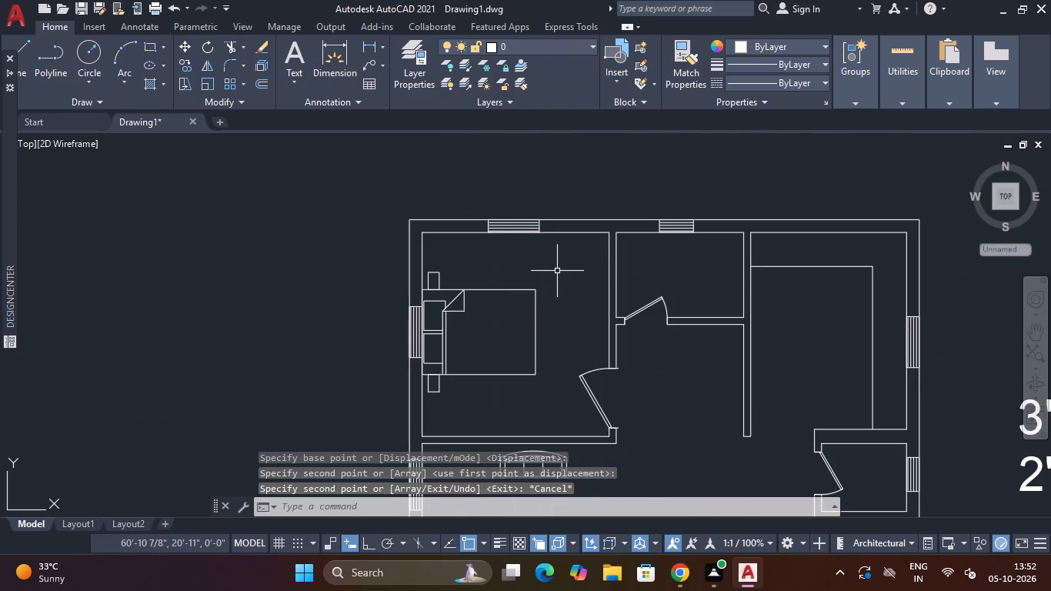
left_click(562, 267)
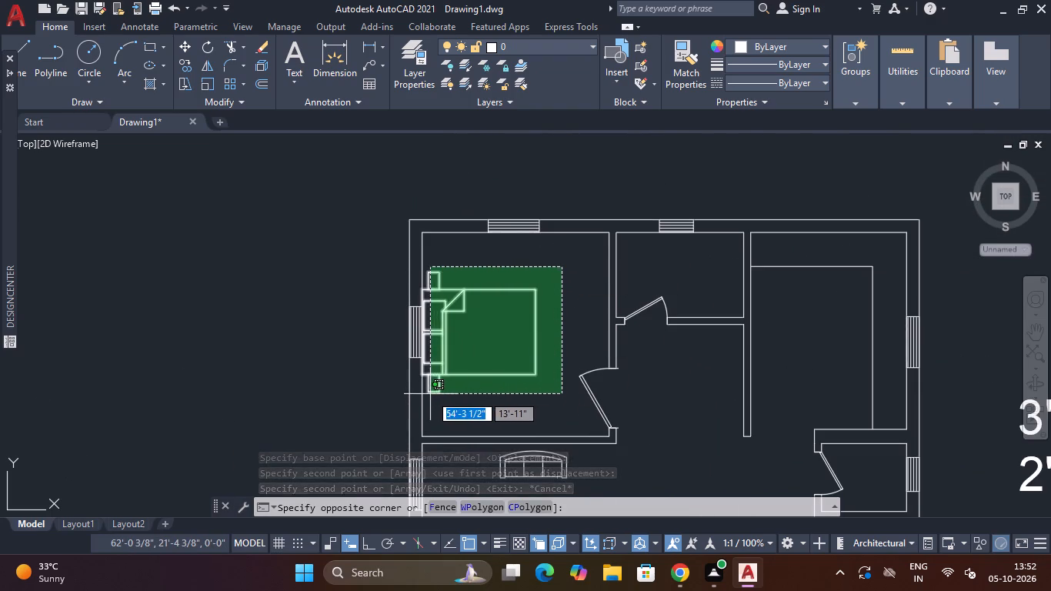
left_click(430, 394)
type("CO")
key("space")
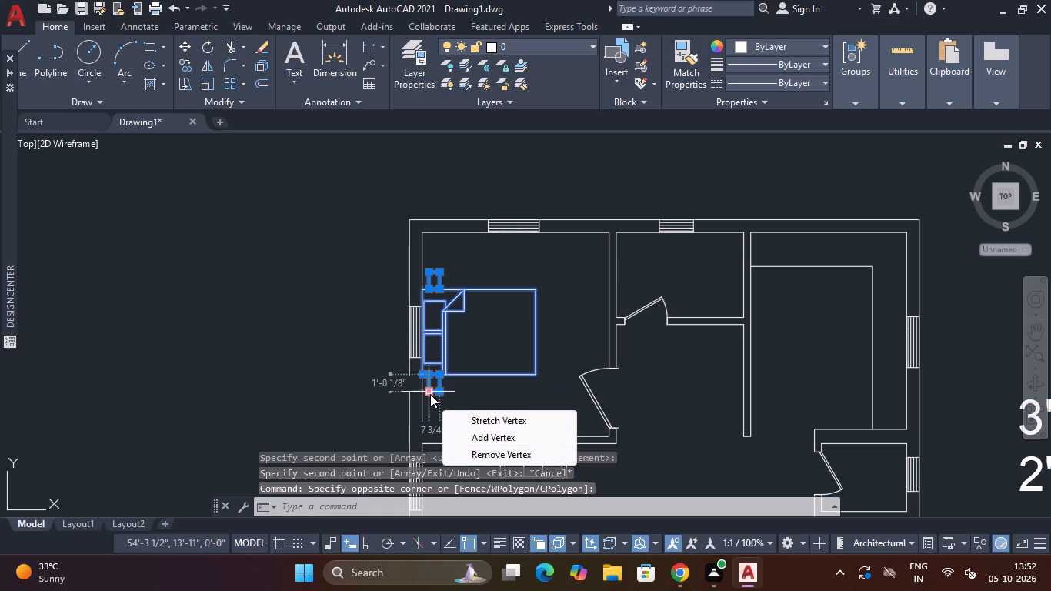
left_click(460, 329)
left_click(438, 338)
left_click(438, 338)
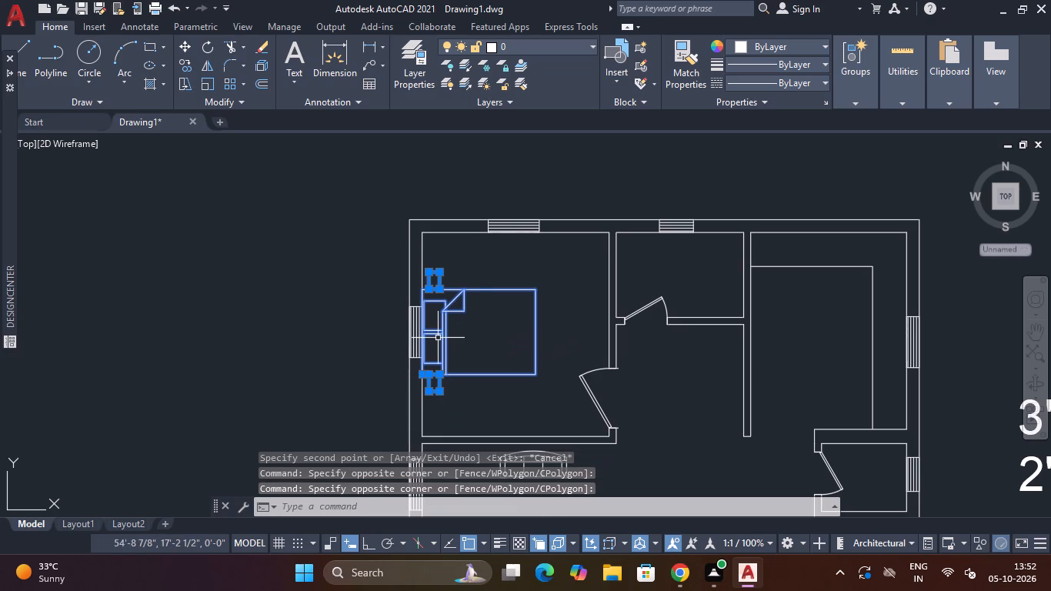
left_click(438, 333)
key("c")
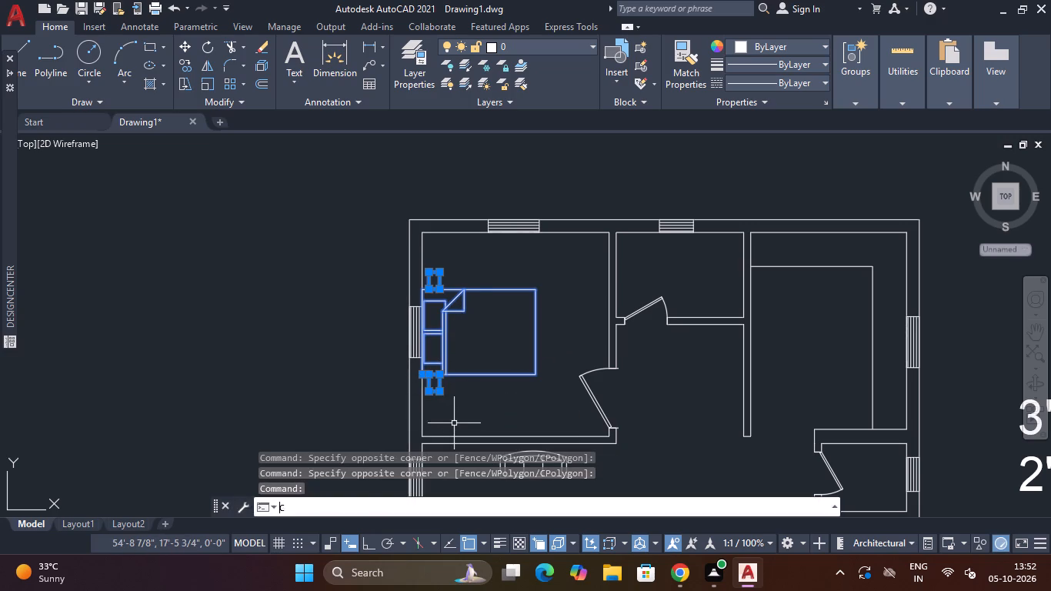
key("o")
key("space")
left_click(438, 328)
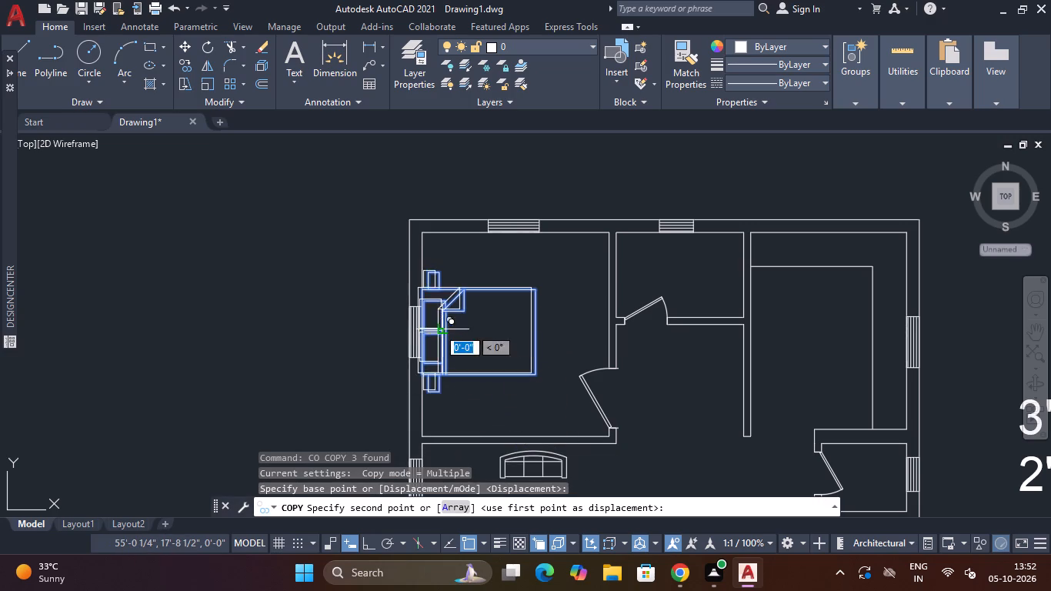
left_click(282, 321)
key("Escape")
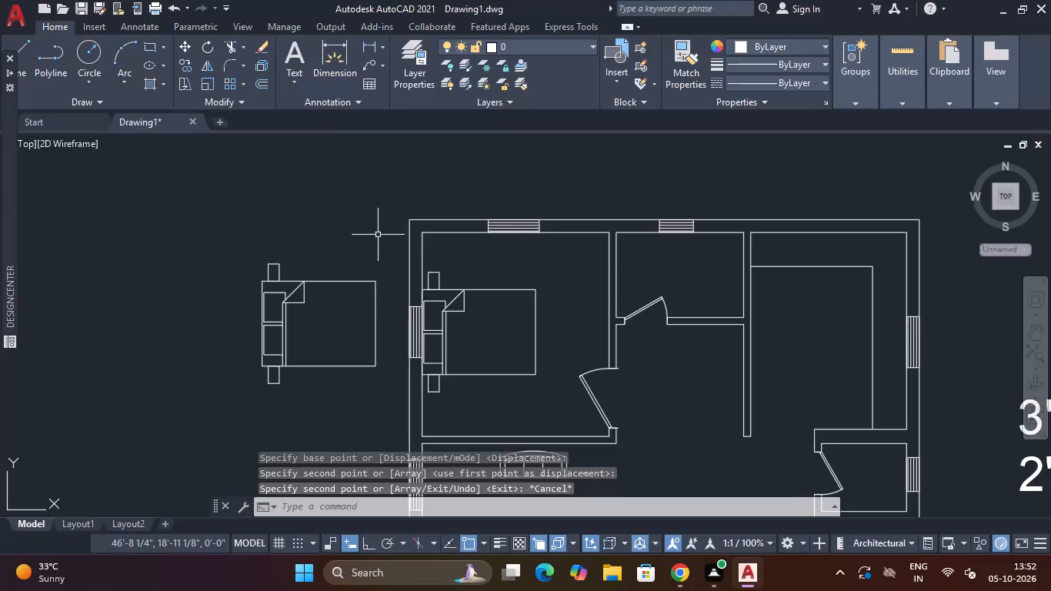
Rotate the copied bed and bedside tables 90° about the bed's lower-right corner, with Ortho on.
left_click(379, 234)
left_click_drag(233, 403, 242, 403)
scroll(273, 386, "down", 5)
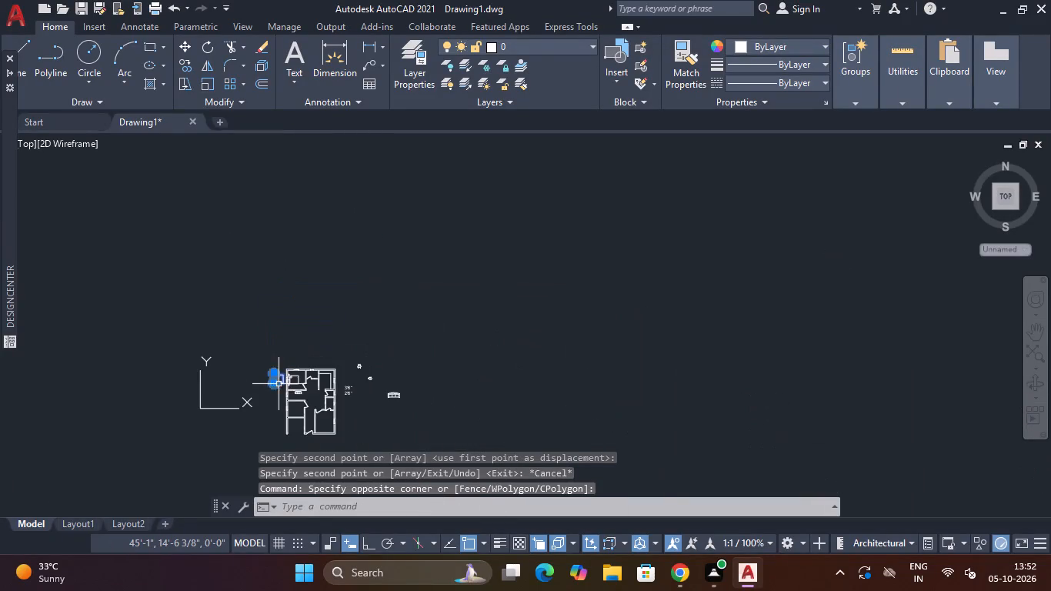
middle_click_drag(462, 303, 566, 215)
scroll(385, 289, "up", 6)
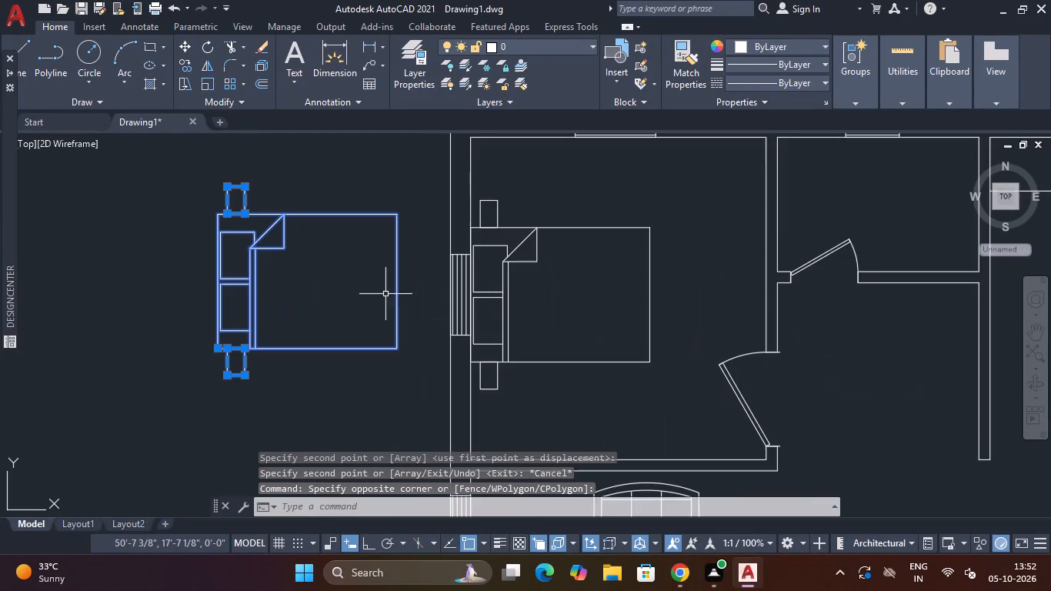
middle_click_drag(359, 302, 404, 254)
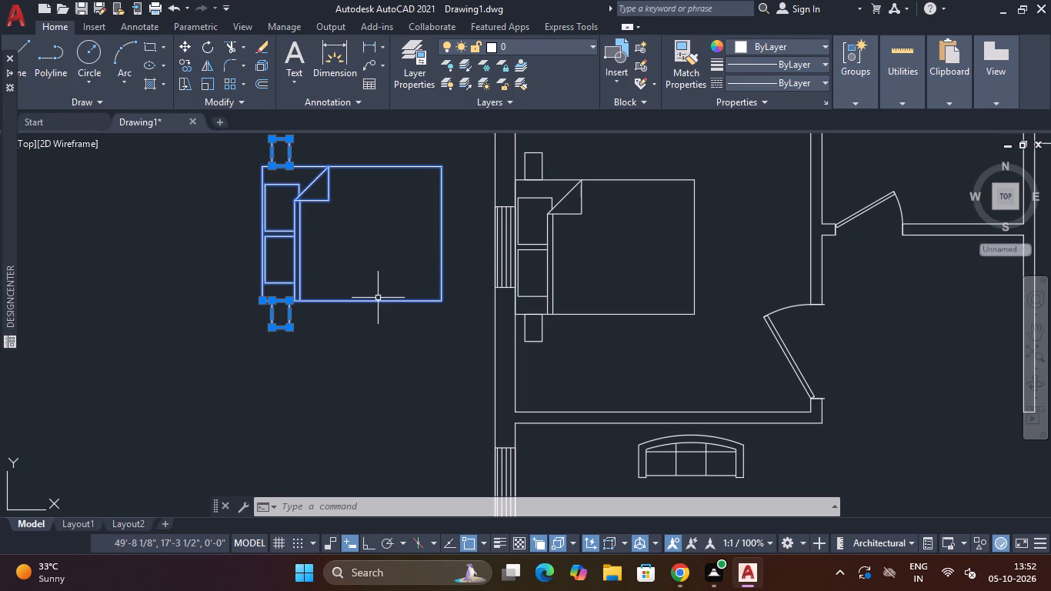
type("RO")
key("space")
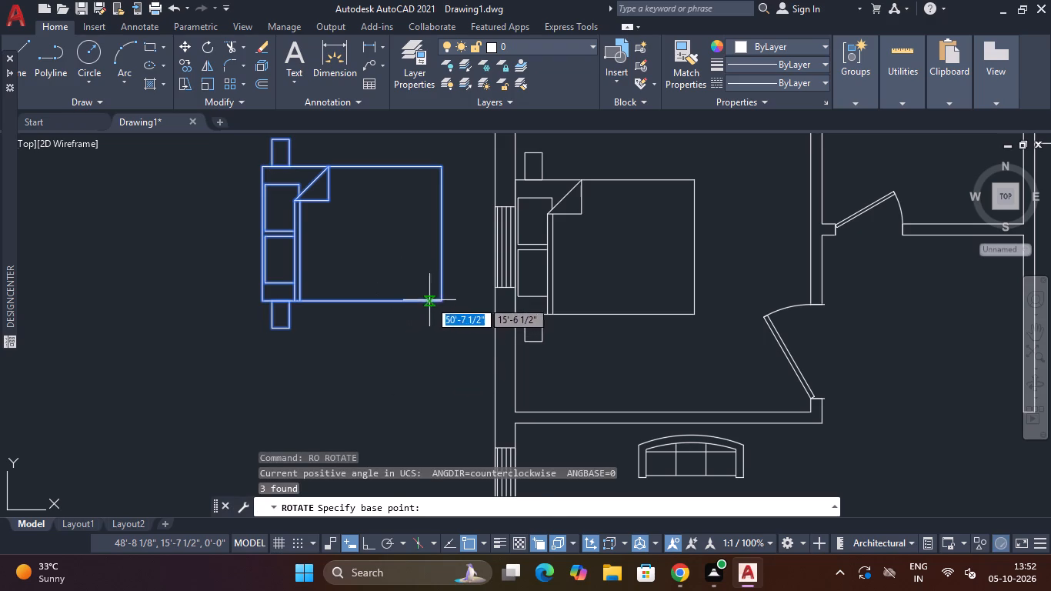
left_click_drag(438, 300, 444, 279)
scroll(447, 187, "down", 2)
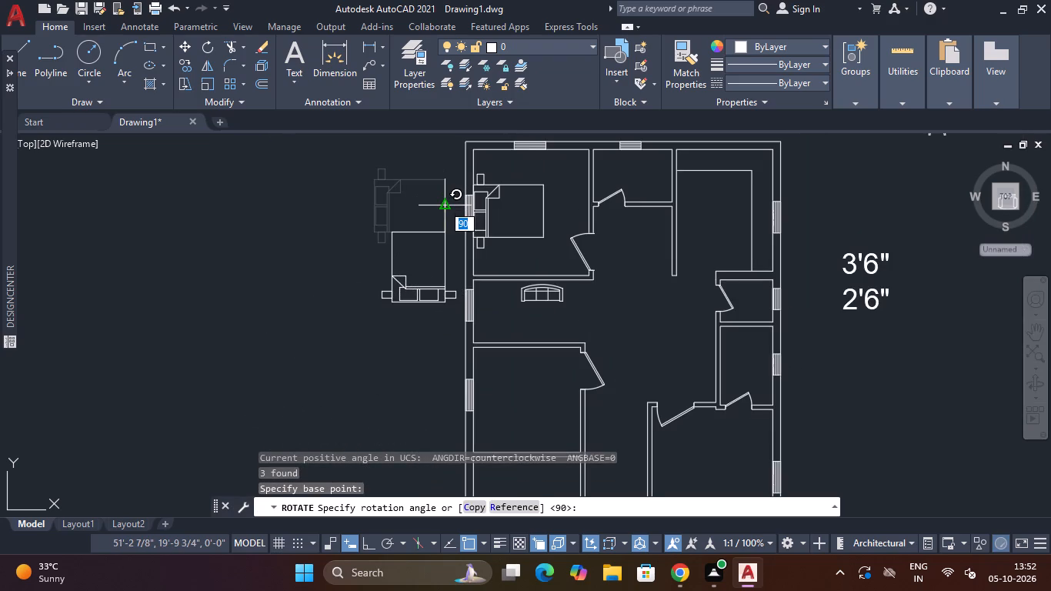
key("F8")
left_click(442, 211)
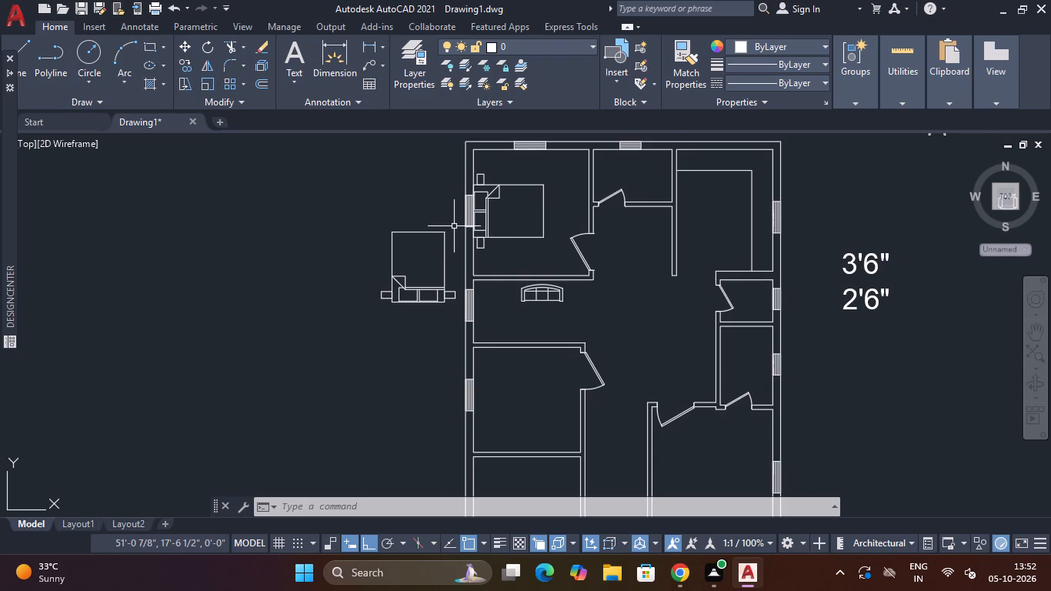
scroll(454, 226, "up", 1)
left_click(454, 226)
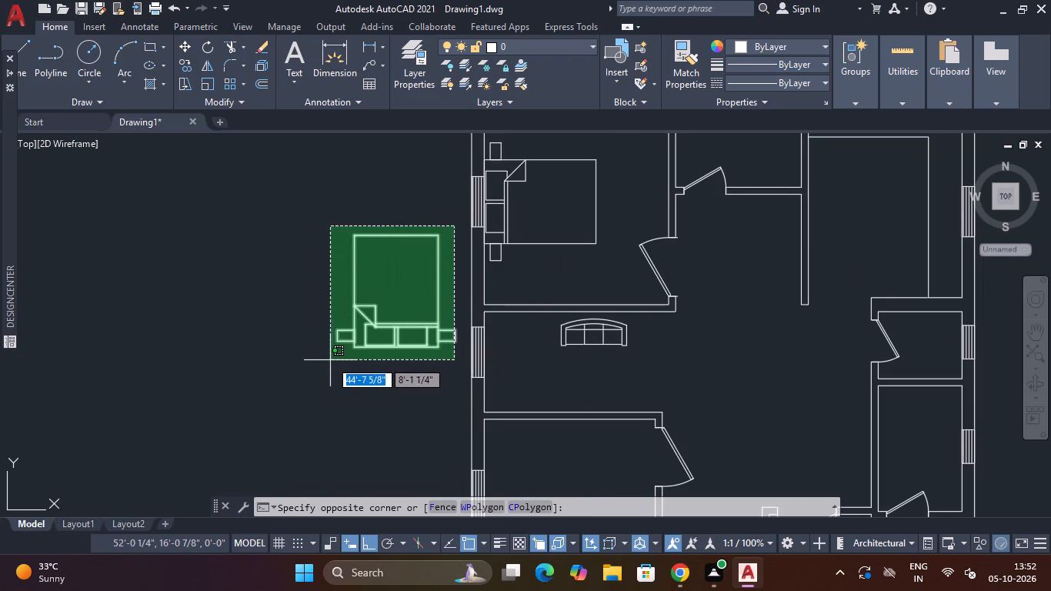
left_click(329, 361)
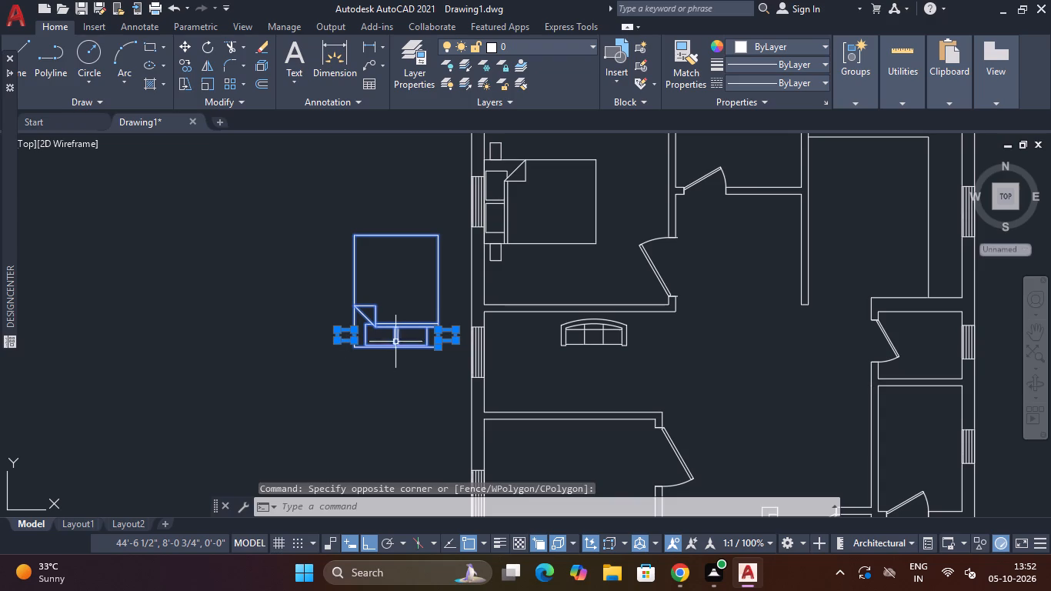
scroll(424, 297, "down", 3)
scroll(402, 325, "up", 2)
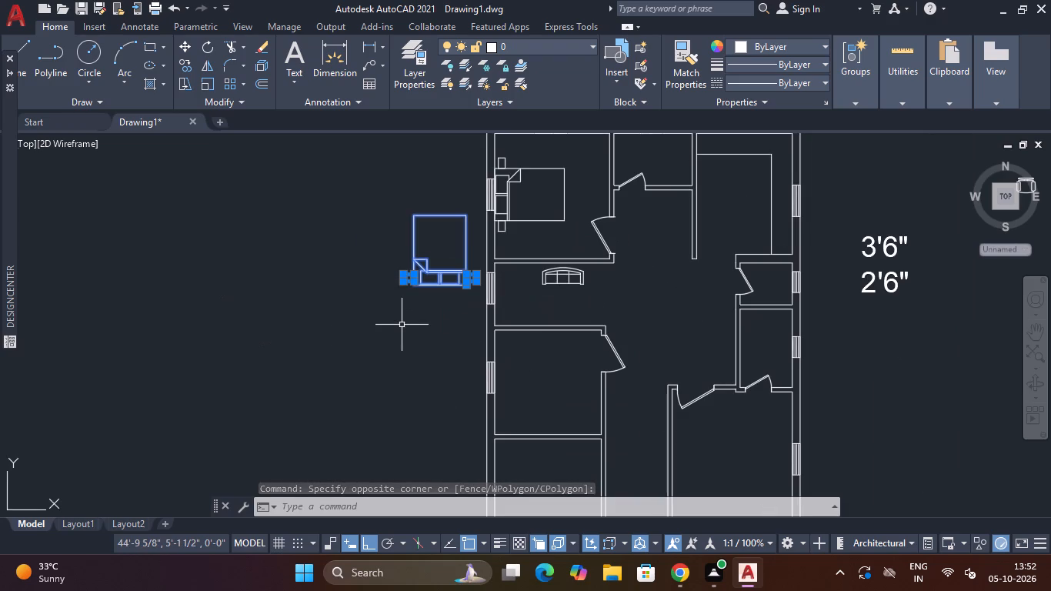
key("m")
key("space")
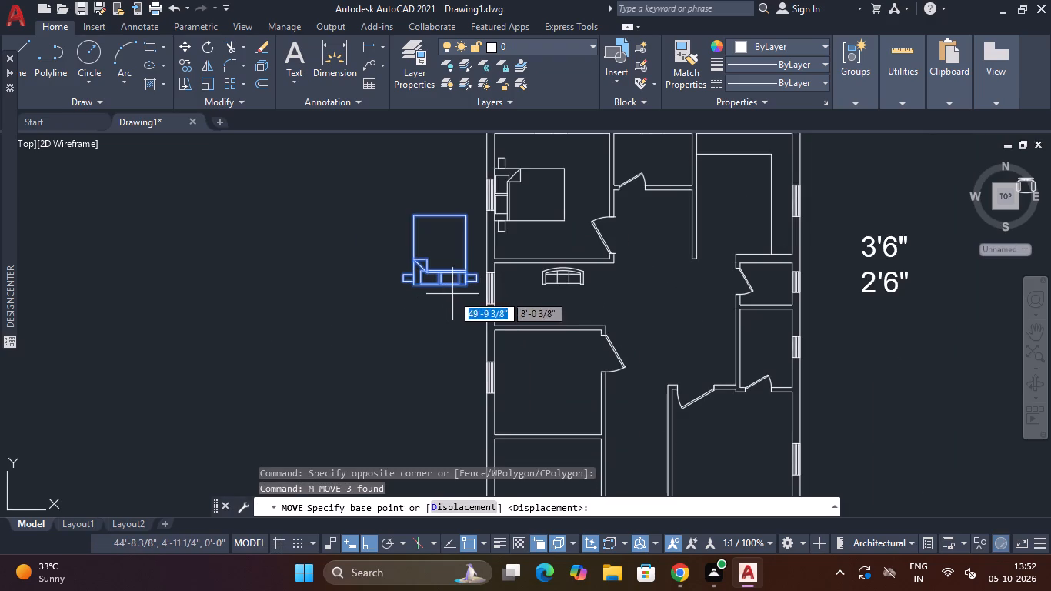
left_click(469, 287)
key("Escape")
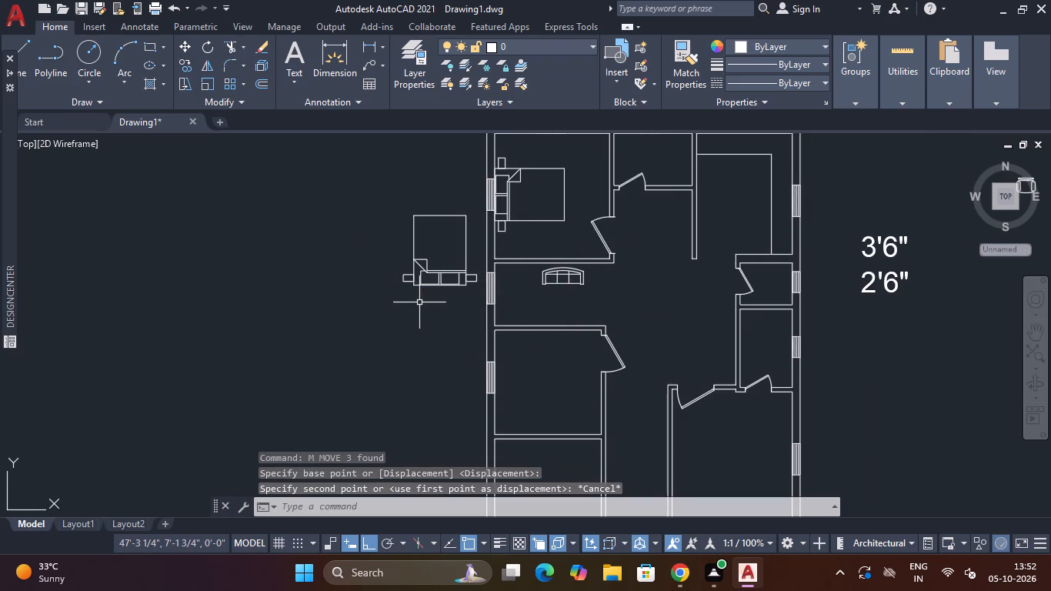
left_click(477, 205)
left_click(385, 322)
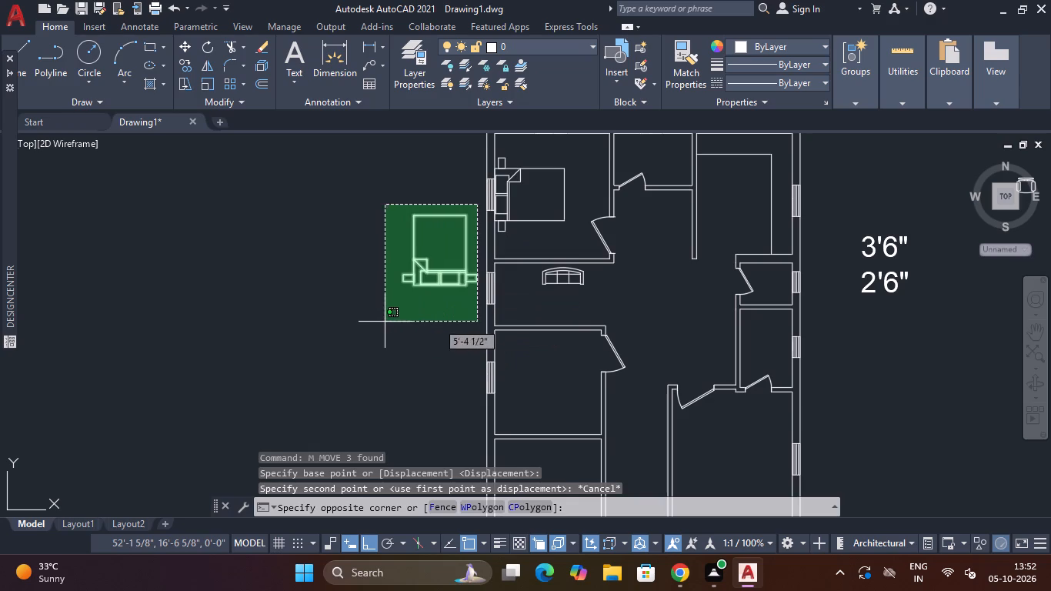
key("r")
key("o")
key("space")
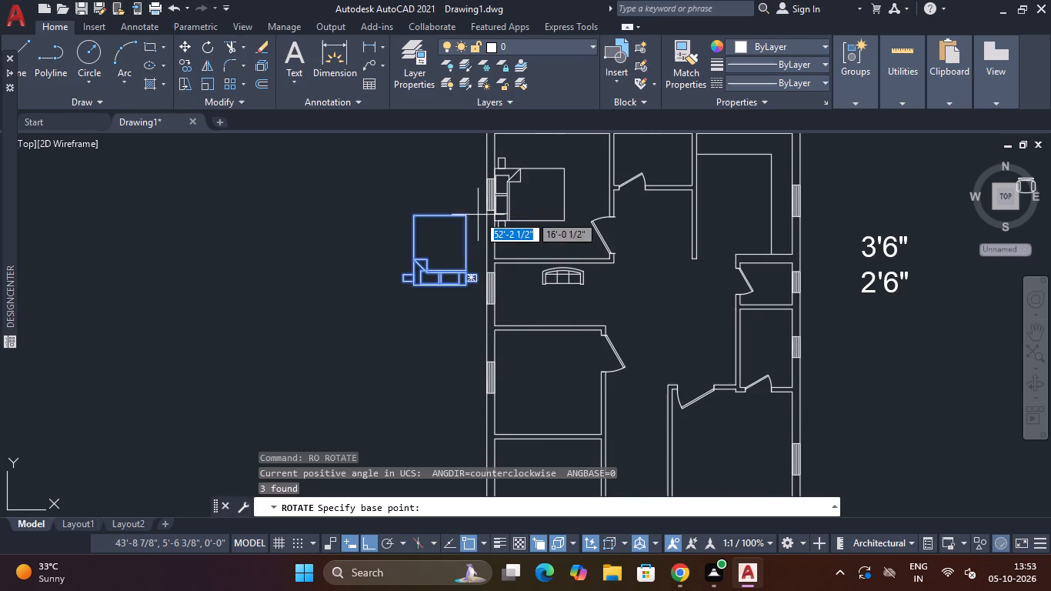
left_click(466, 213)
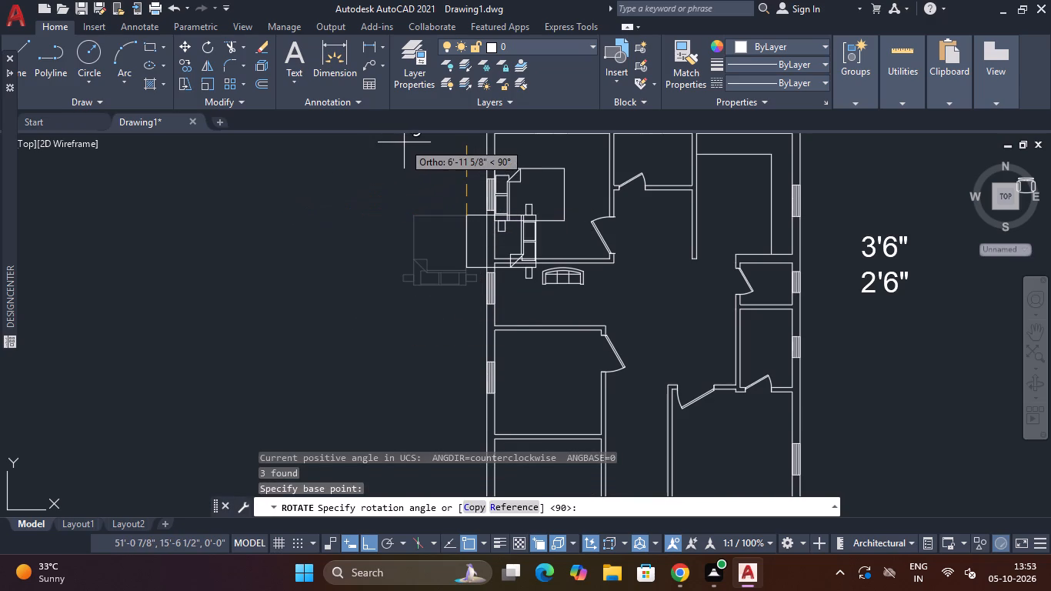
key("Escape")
Move the rotated bed and bedside tables horizontally farther left, well clear of the floor plan's outer wall.
scroll(403, 202, "up", 1)
middle_click_drag(403, 202, 410, 176)
left_click(523, 190)
left_click(405, 329)
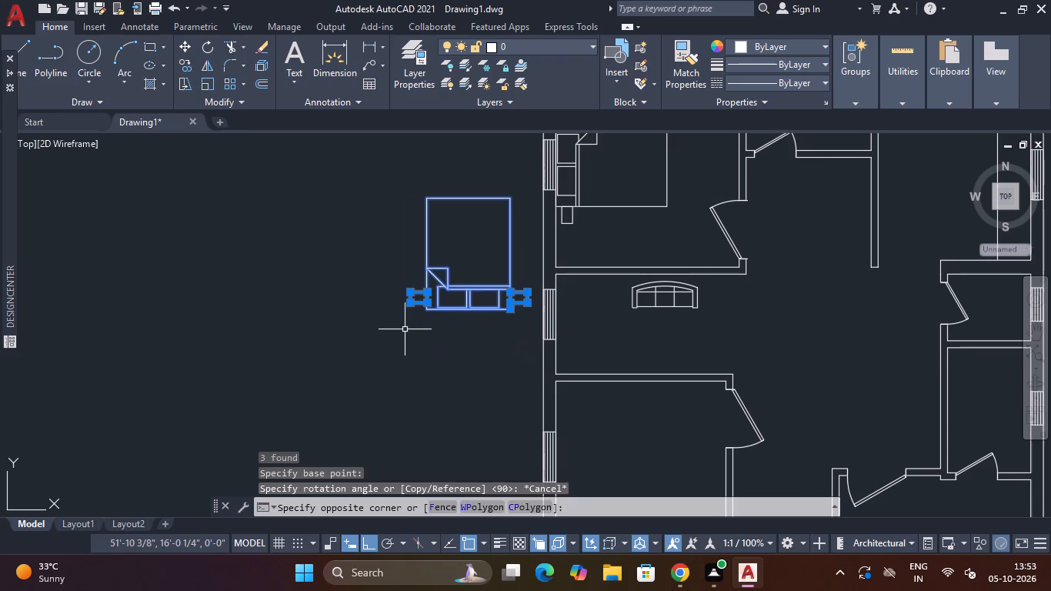
key("m")
key("space")
left_click(468, 303)
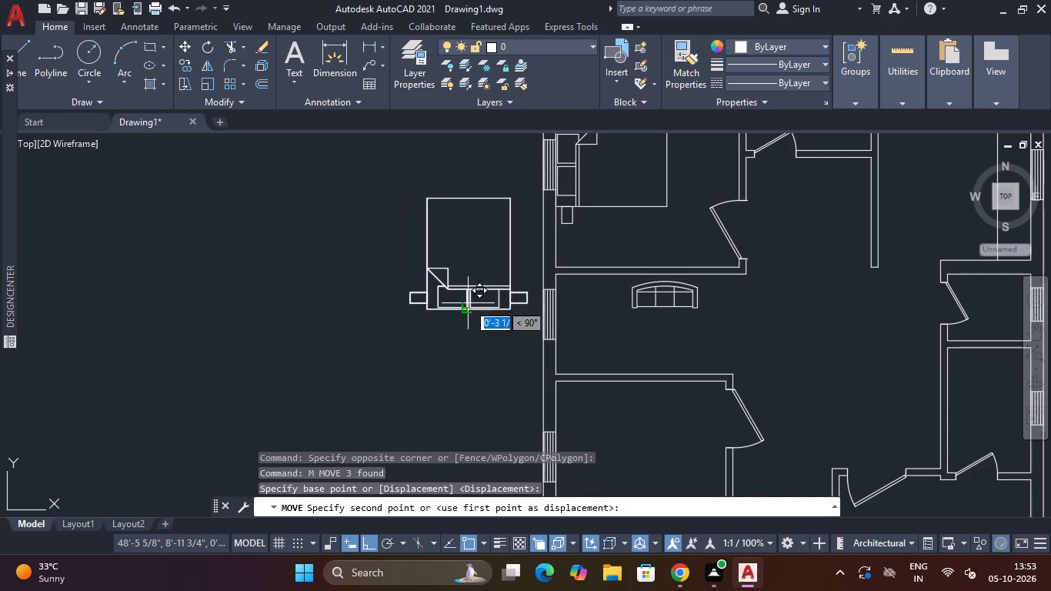
left_click(200, 280)
key("Escape")
Rotate the bed and bedside tables outside the plan 180° about the bed's upper-right corner.
left_click(295, 169)
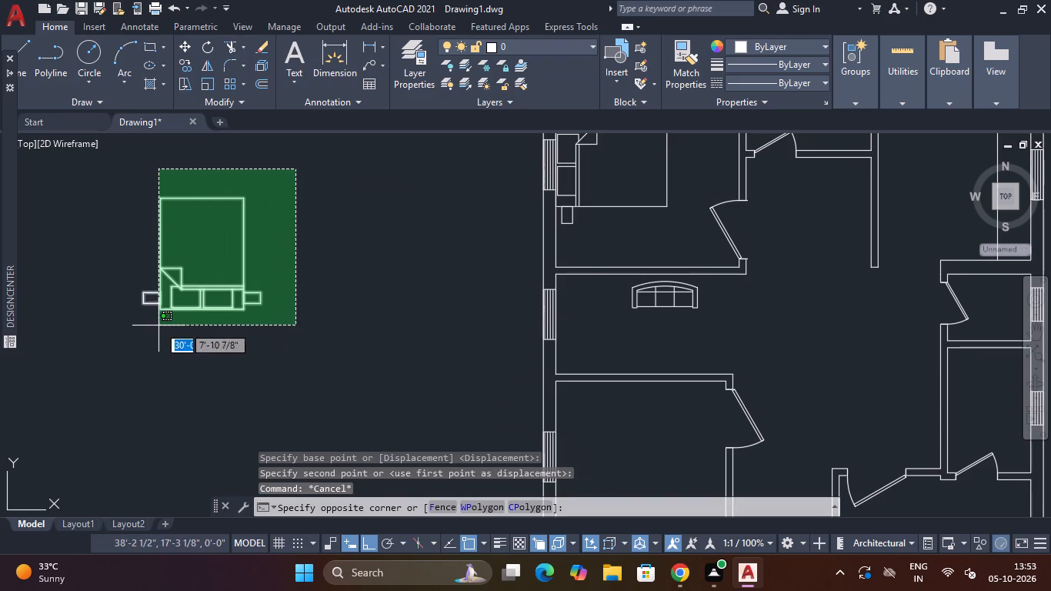
left_click(122, 330)
type("RO")
key("space")
left_click(243, 199)
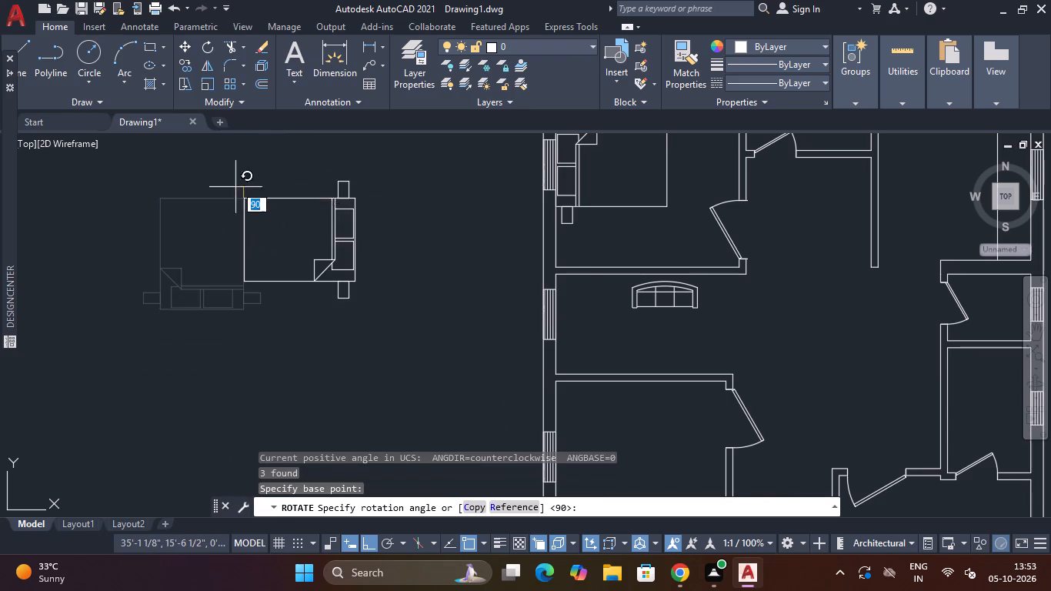
left_click(189, 169)
Rotate the bed and bedside tables 270° about the bed's lower-right corner so the headboard faces right.
scroll(328, 182, "down", 3)
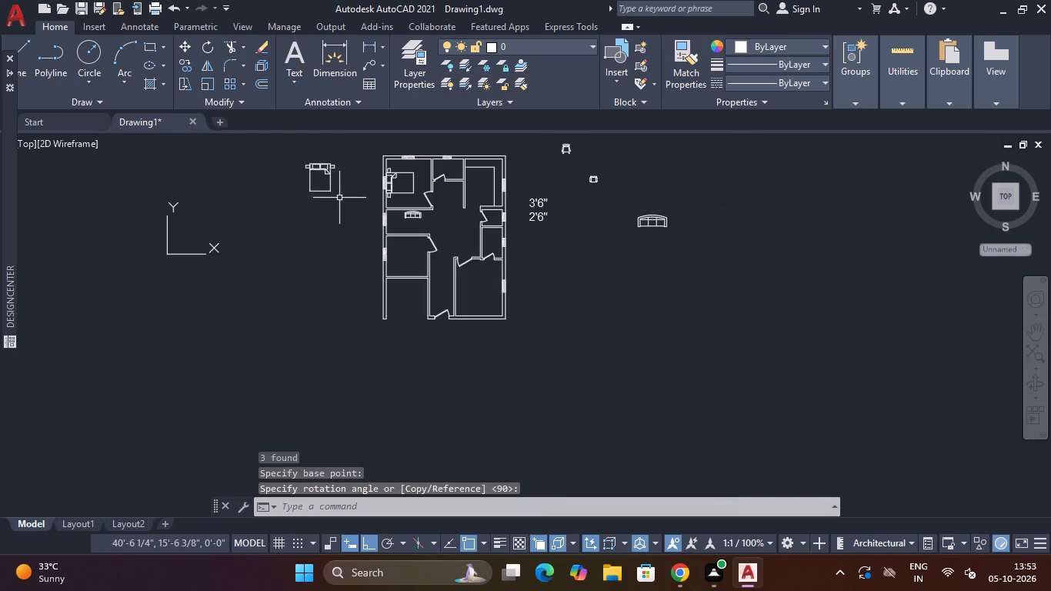
middle_click_drag(340, 201, 322, 263)
left_click(323, 195)
left_click(259, 274)
key("r")
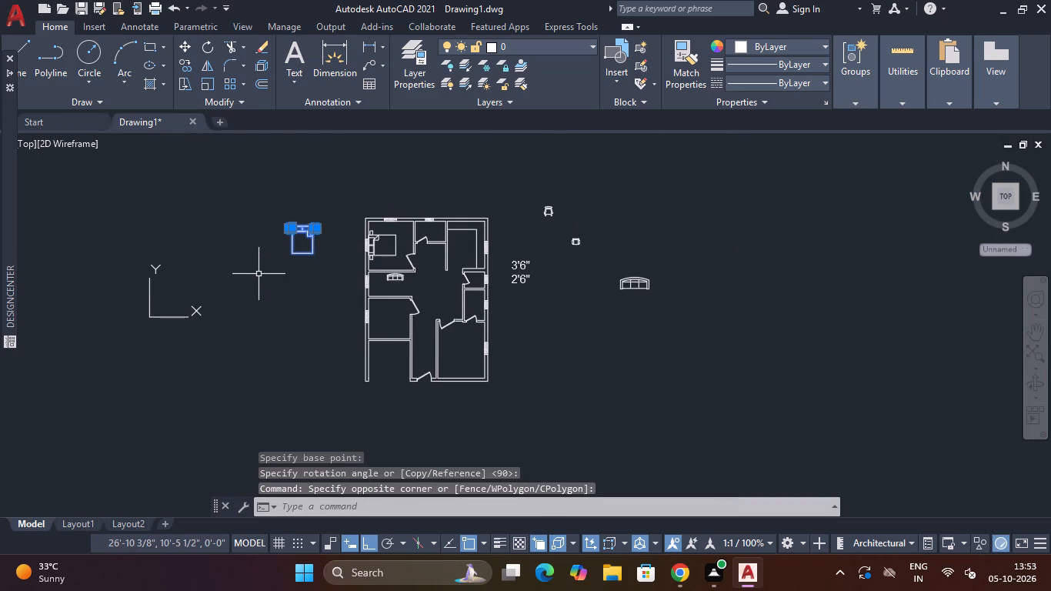
type("O")
key("space")
left_click(314, 252)
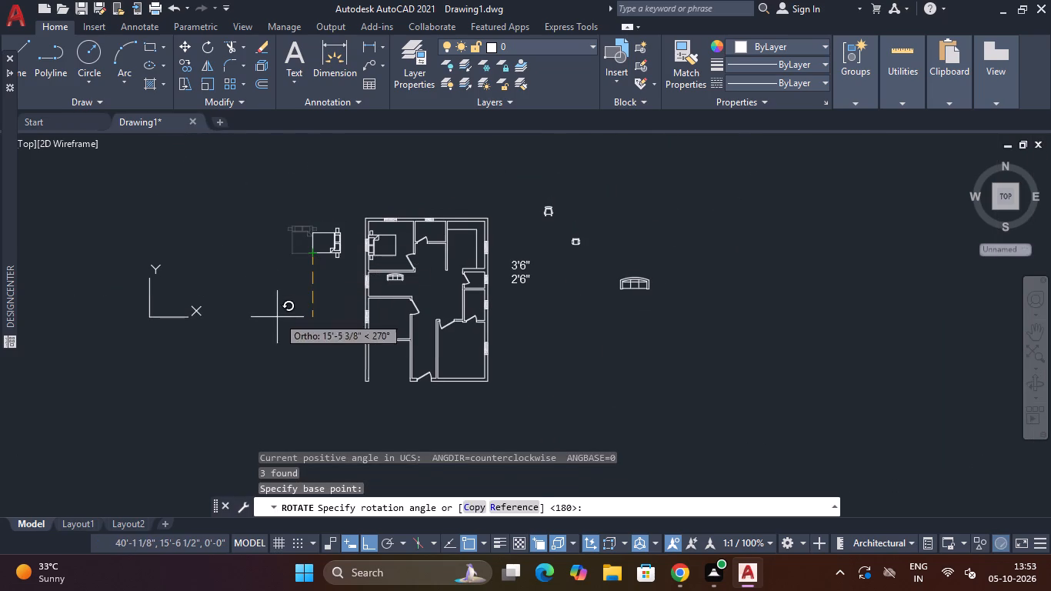
left_click(276, 317)
key("Escape")
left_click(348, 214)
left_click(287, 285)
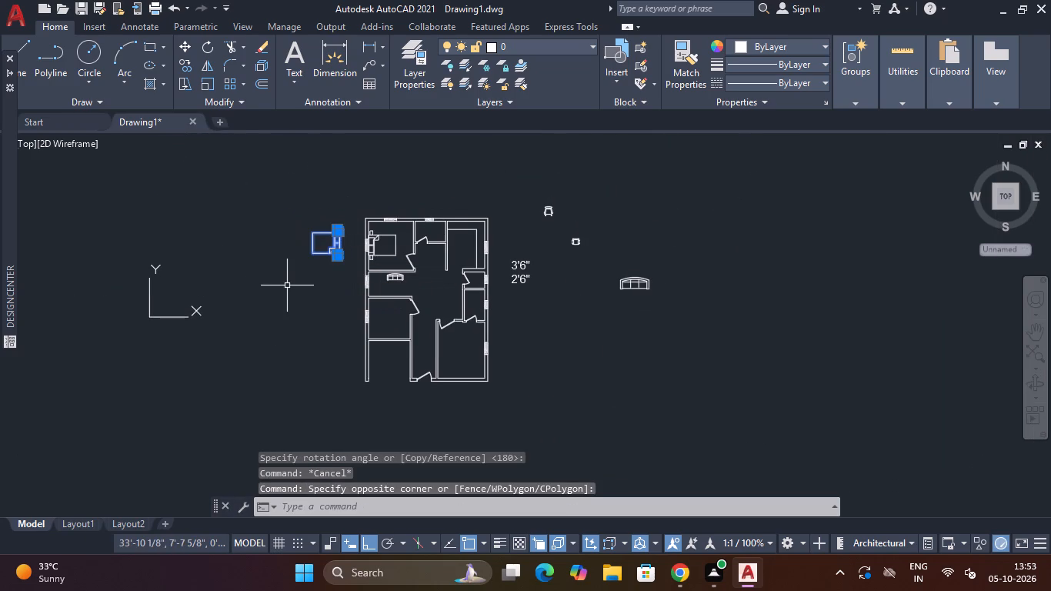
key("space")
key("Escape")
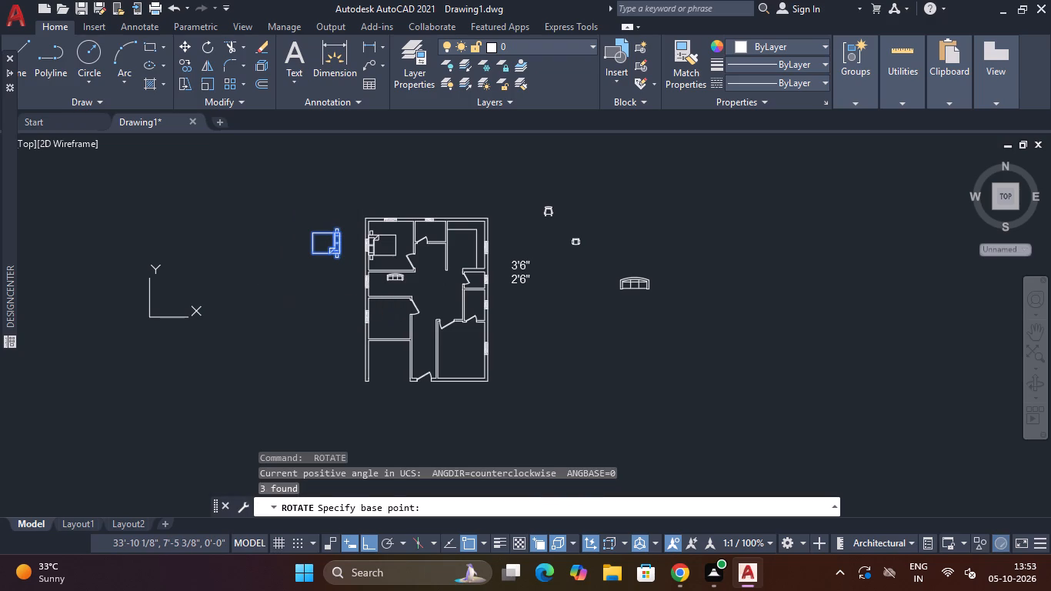
Move the bed and bedside tables from outside the plan into the lower-right bedroom, headboard beside the right wall's window, with Ortho off.
left_click(350, 211)
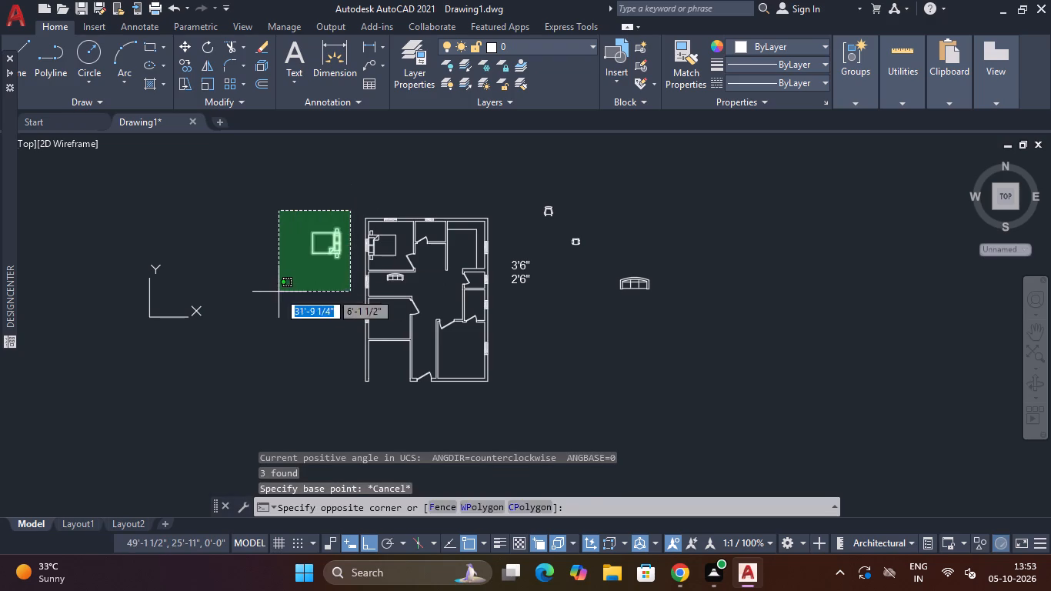
left_click(279, 292)
type("M")
key("space")
left_click(336, 238)
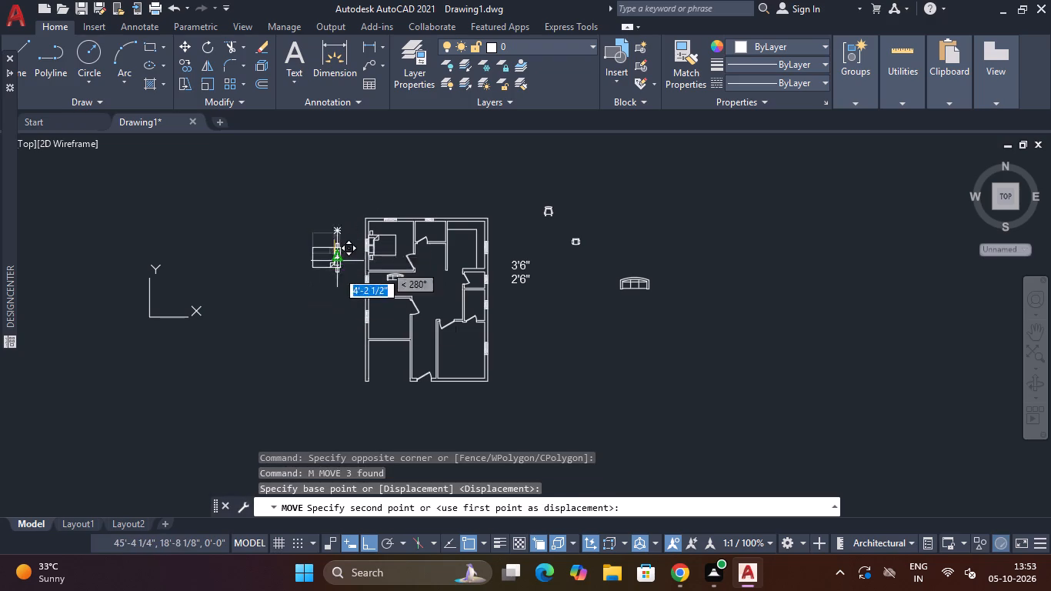
scroll(337, 309, "down", 4)
scroll(380, 321, "up", 4)
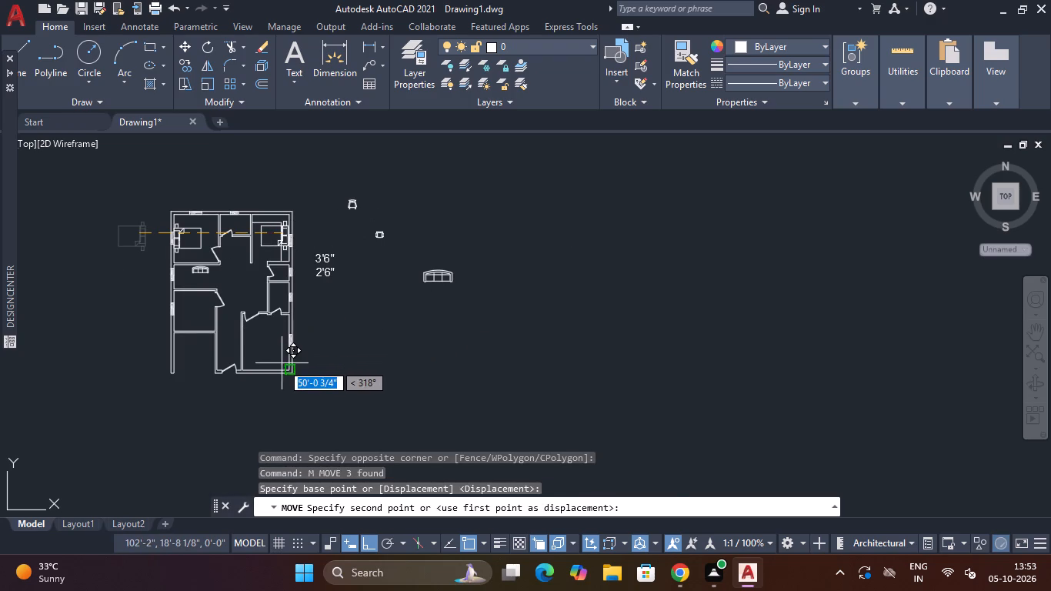
key("F8")
scroll(280, 357, "up", 3)
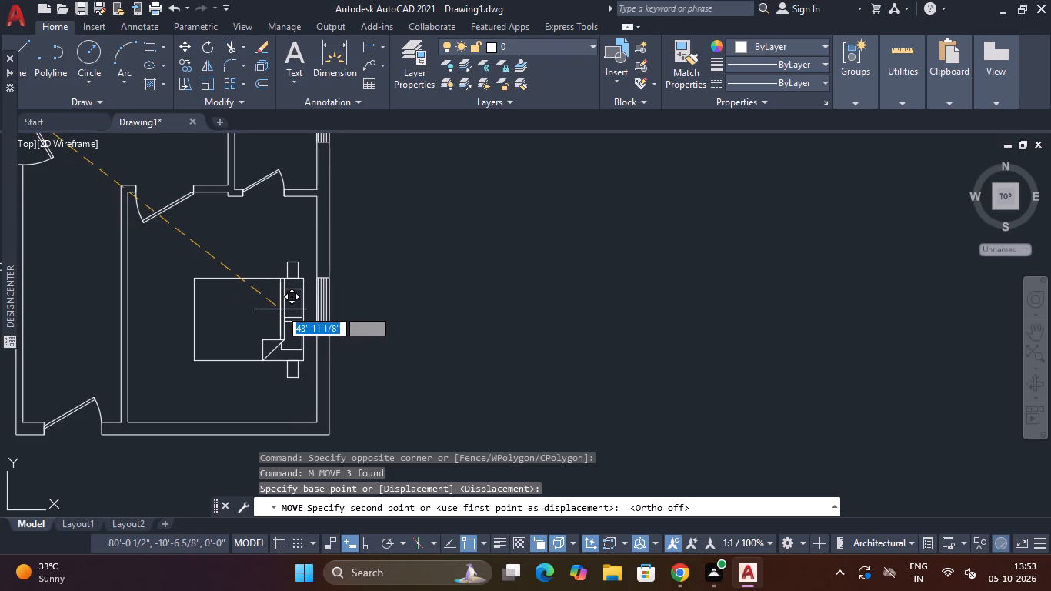
left_click(287, 308)
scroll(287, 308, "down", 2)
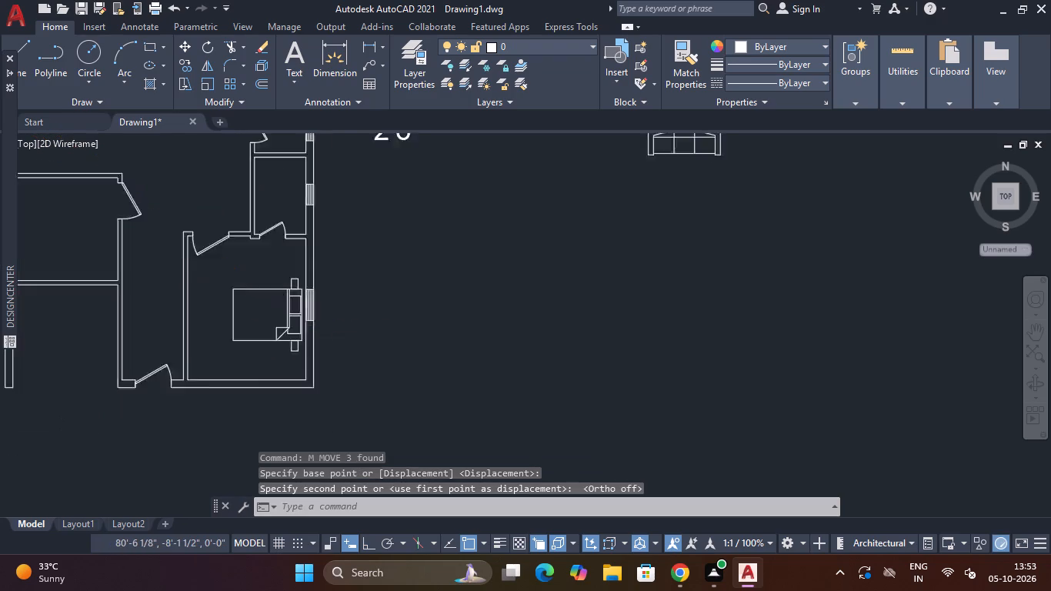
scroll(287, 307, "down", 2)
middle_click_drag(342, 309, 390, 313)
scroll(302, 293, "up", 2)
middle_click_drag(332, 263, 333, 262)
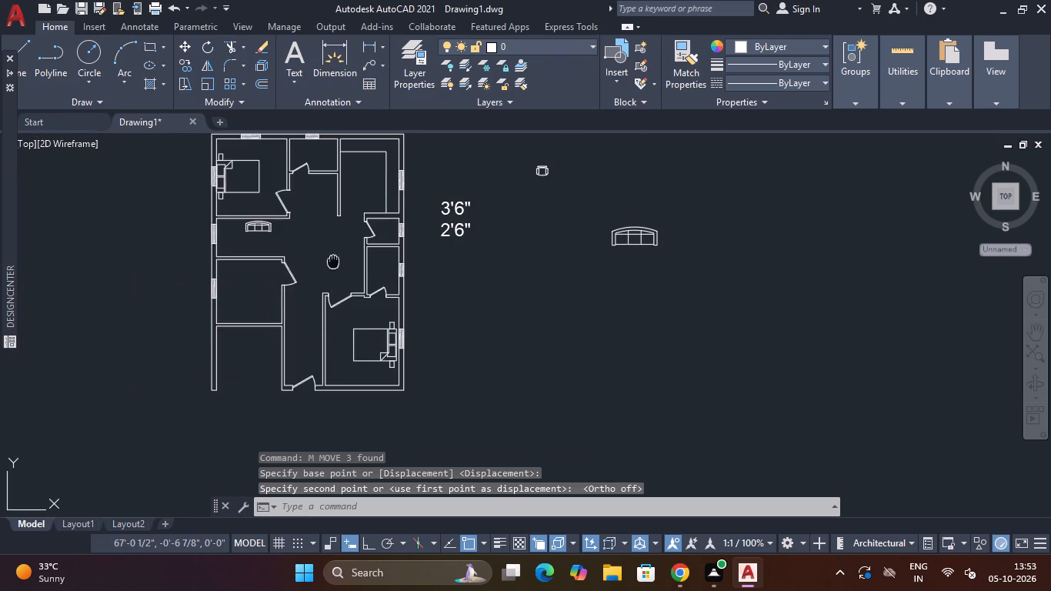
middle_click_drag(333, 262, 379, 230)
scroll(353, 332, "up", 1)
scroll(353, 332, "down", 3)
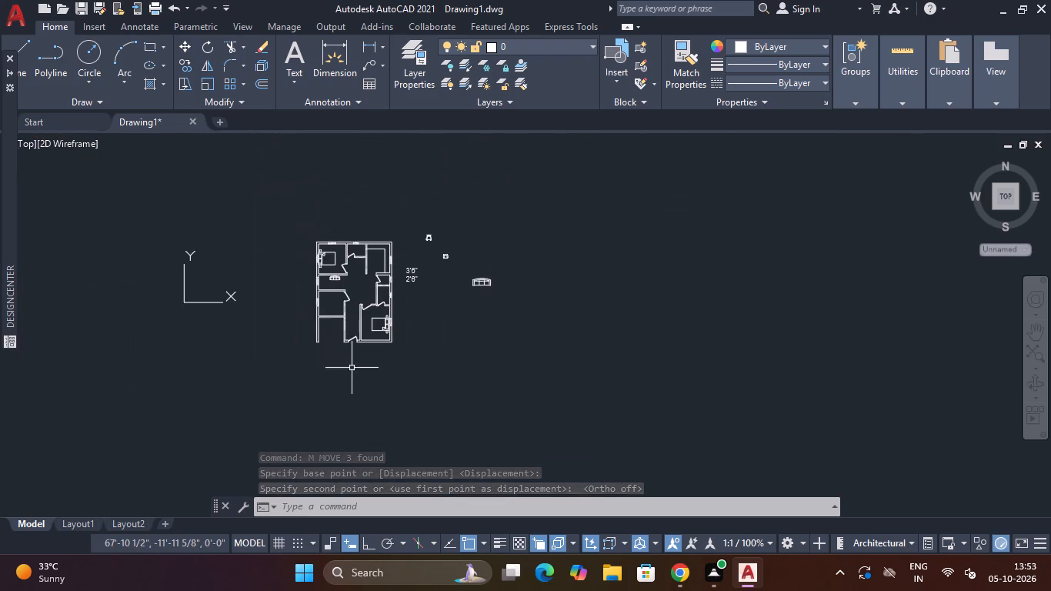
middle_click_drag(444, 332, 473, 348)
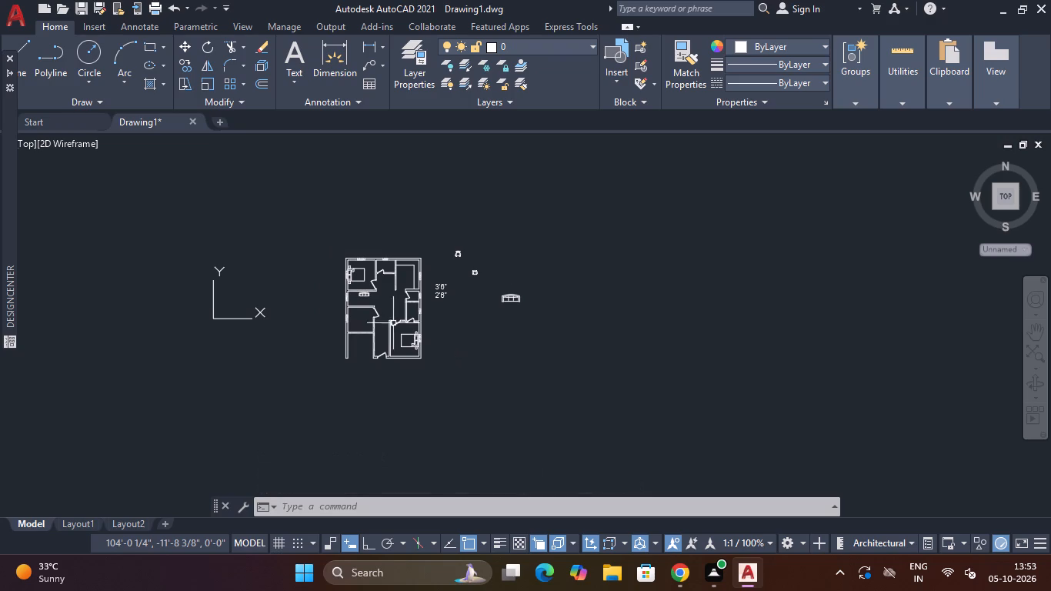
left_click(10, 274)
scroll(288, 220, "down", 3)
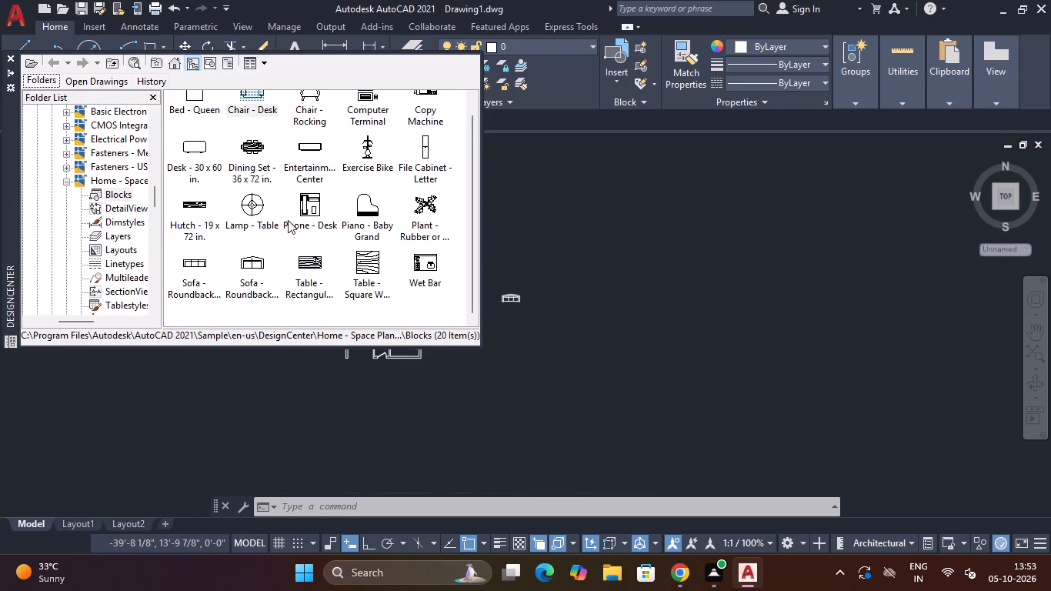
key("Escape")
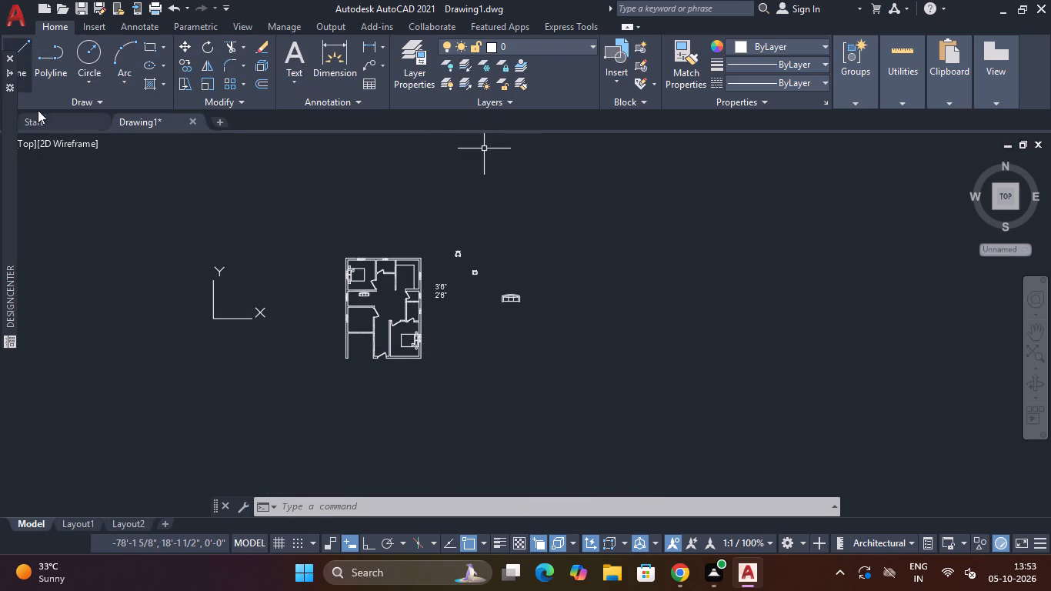
Insert the Vehicles - Metric block from the Architectural tool palette into the empty space below the floor plan.
key("ctrl+3")
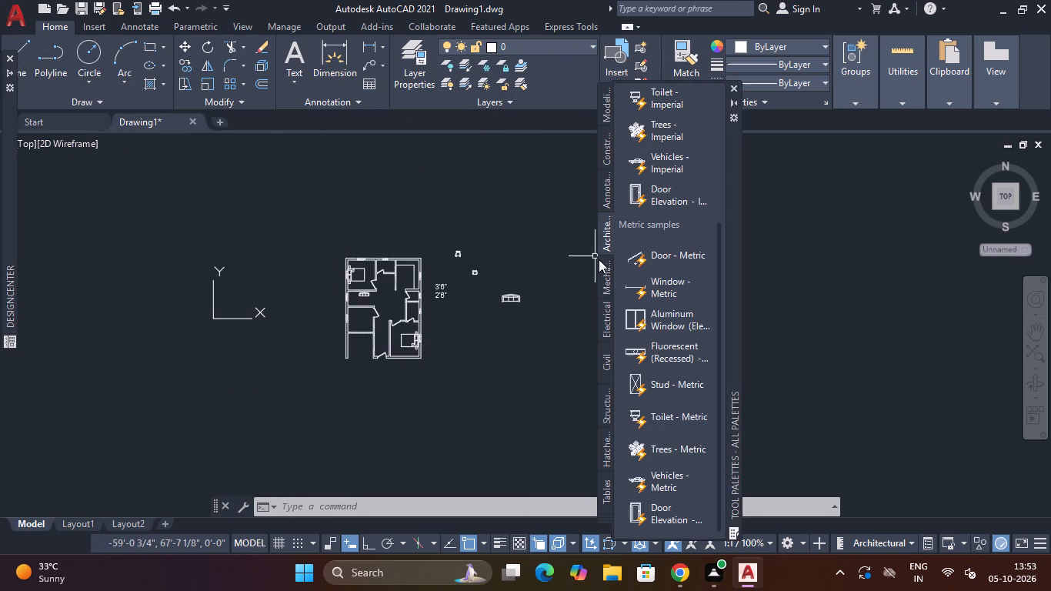
left_click_drag(637, 477, 348, 412)
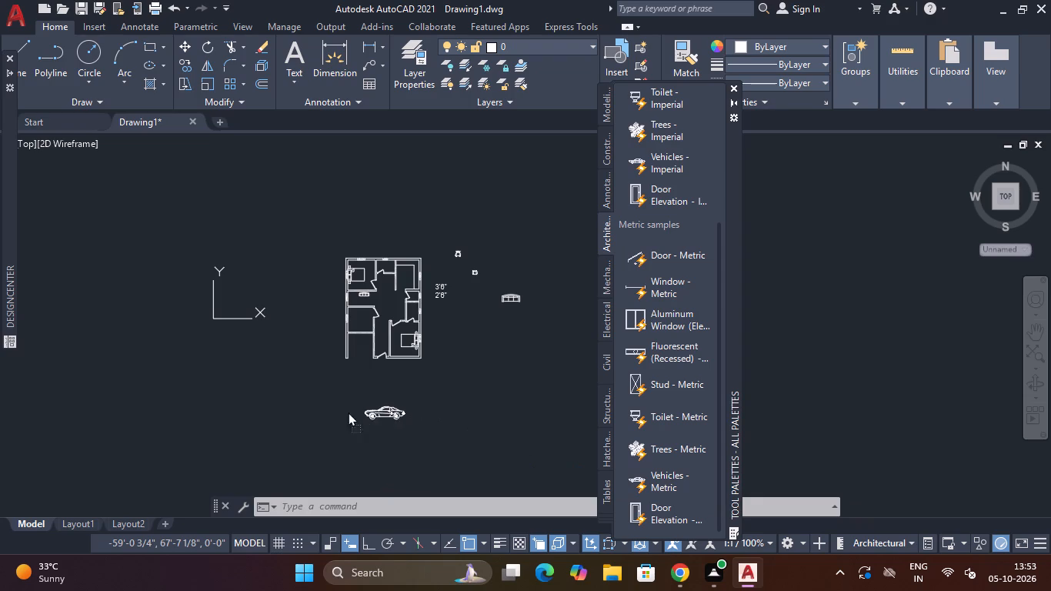
left_click_drag(348, 412, 333, 404)
Switch the inserted vehicle block to its Truck (Top) view.
scroll(348, 403, "up", 2)
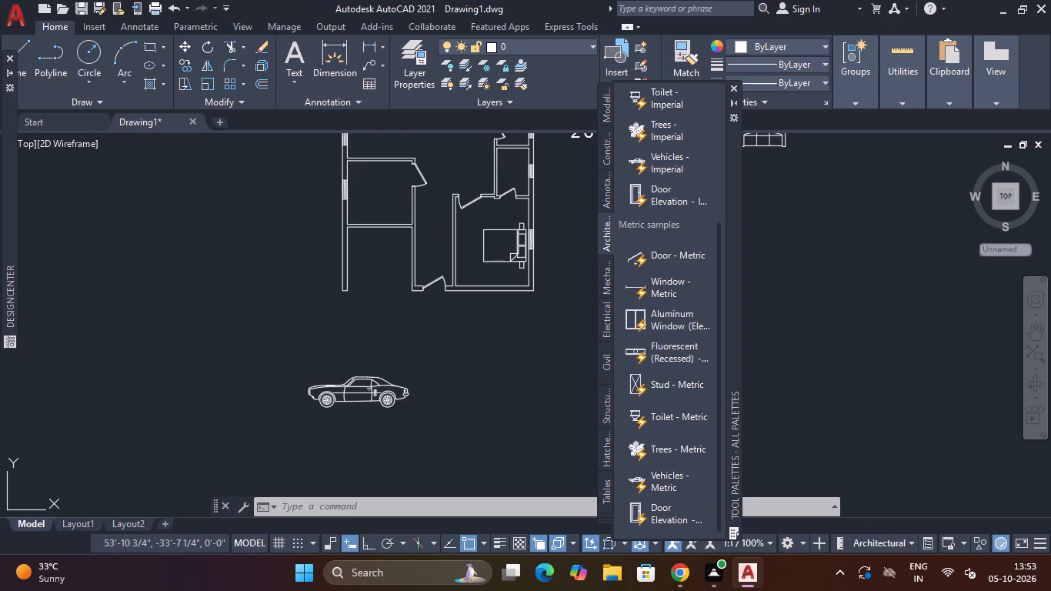
left_click(384, 387)
left_click(305, 416)
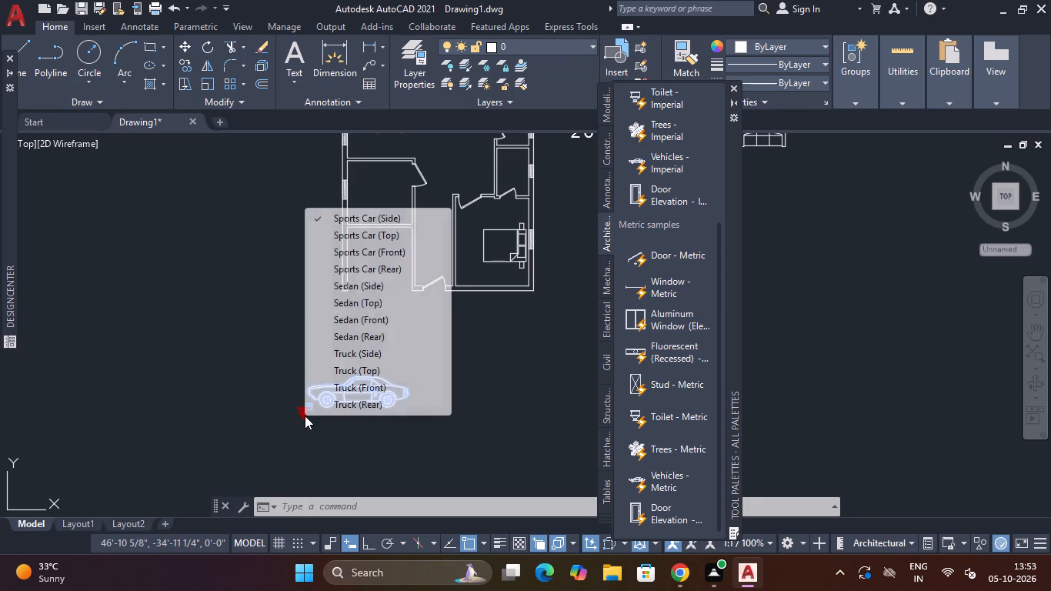
left_click(351, 372)
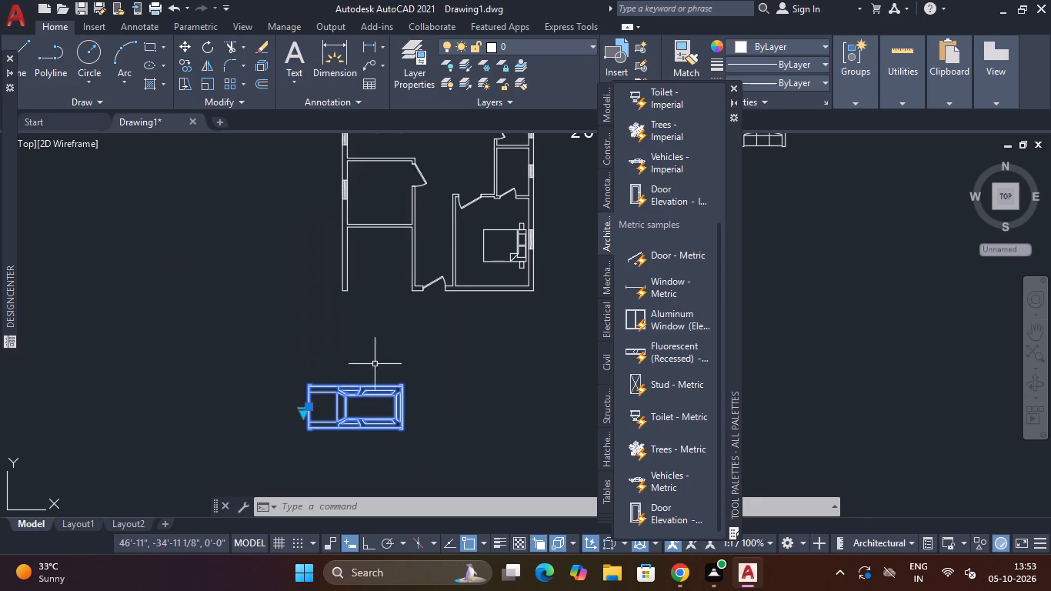
left_click(411, 361)
key("Escape")
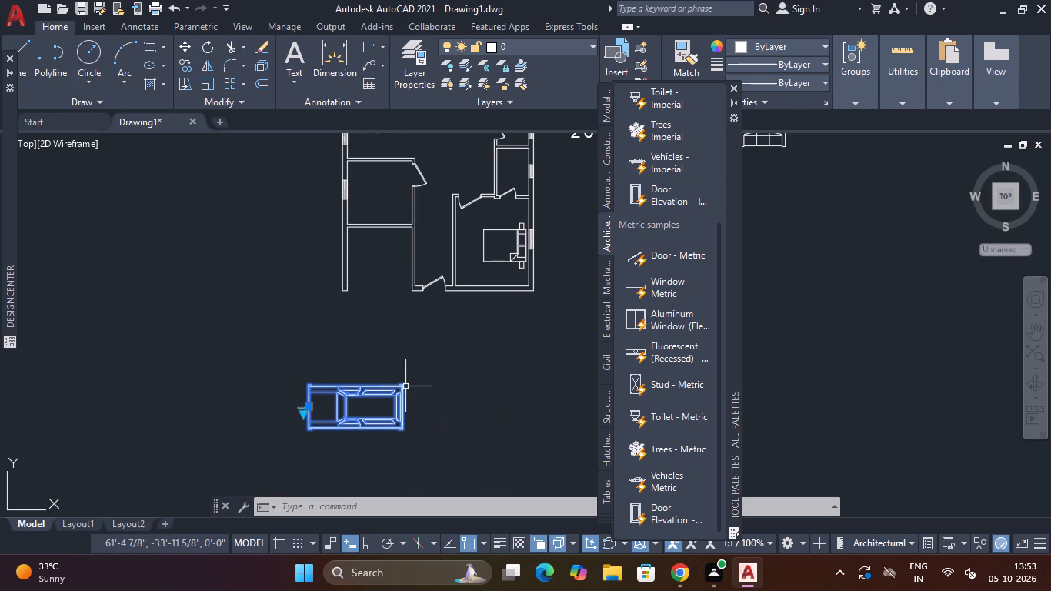
Rotate the truck 270° about its upper-right corner with Ortho on, so its front faces up toward the plan.
type("RO")
key("space")
left_click(403, 384)
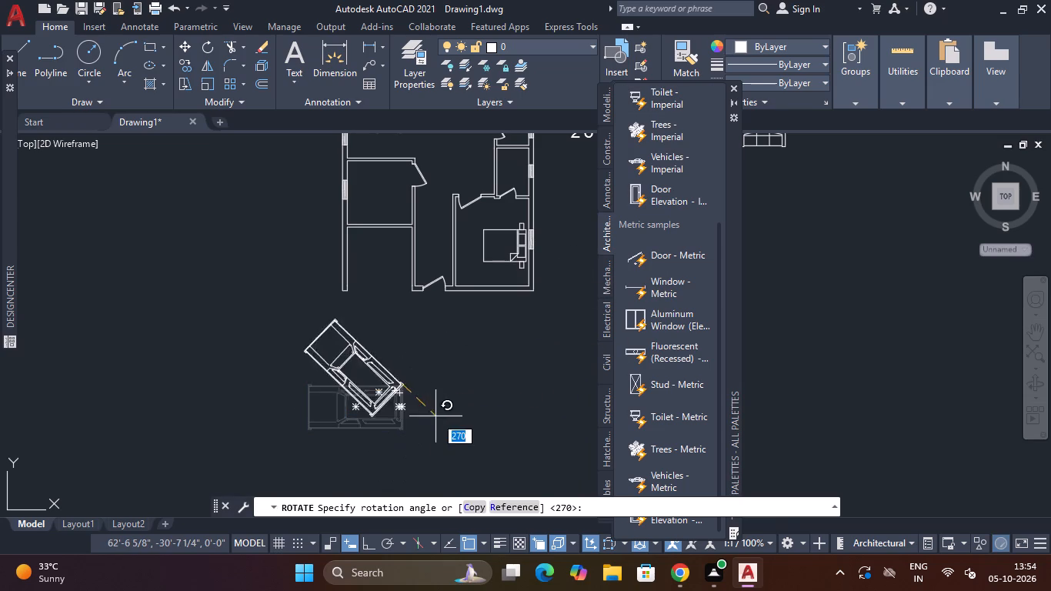
key("F8")
left_click(405, 465)
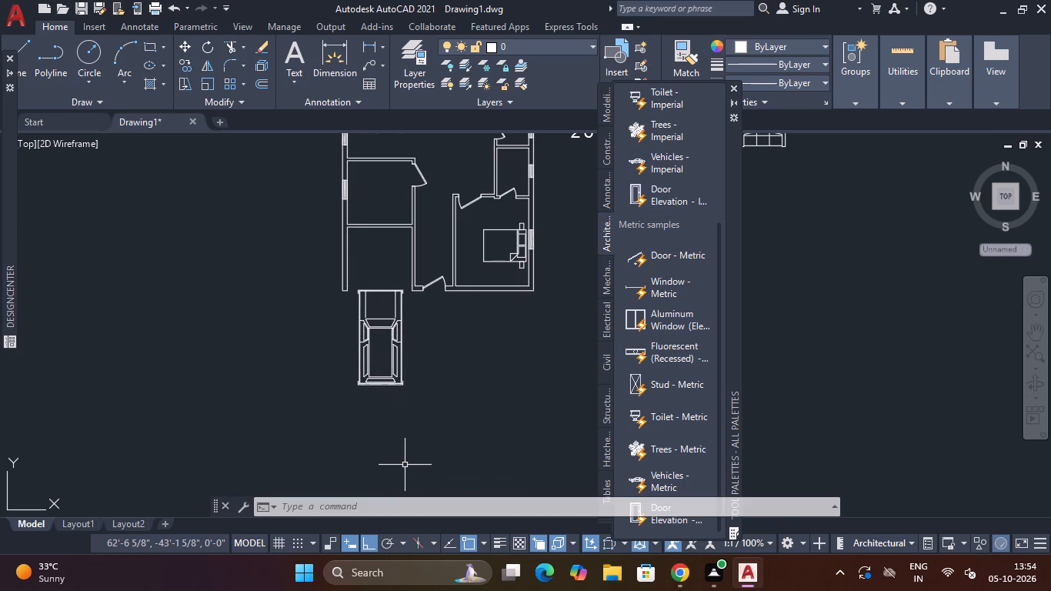
Move the truck straight down so it sits clear below the open end of the lower-left bay.
left_click(425, 322)
left_click(355, 396)
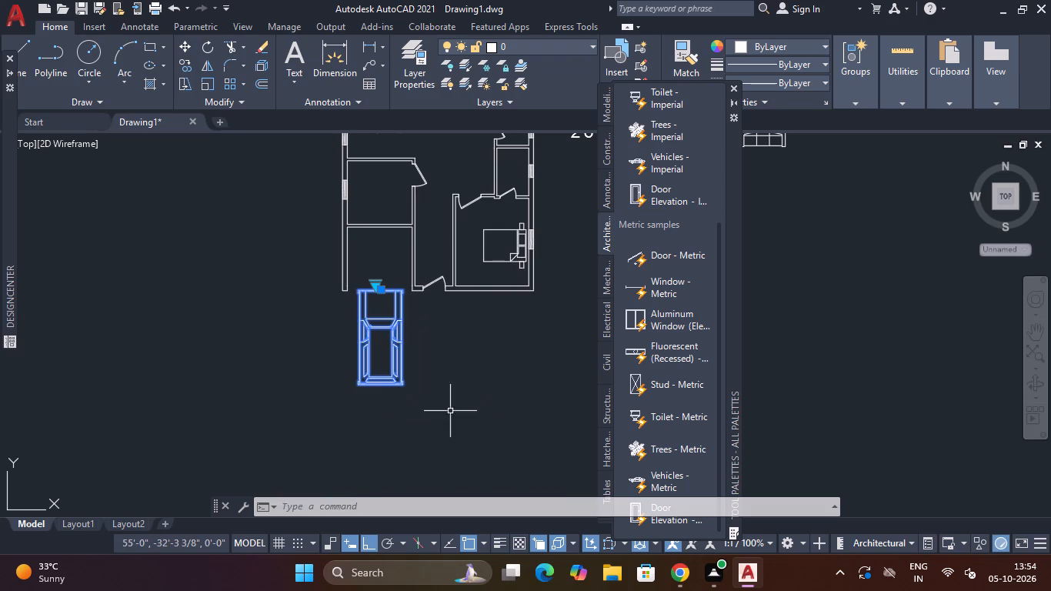
left_click(945, 576)
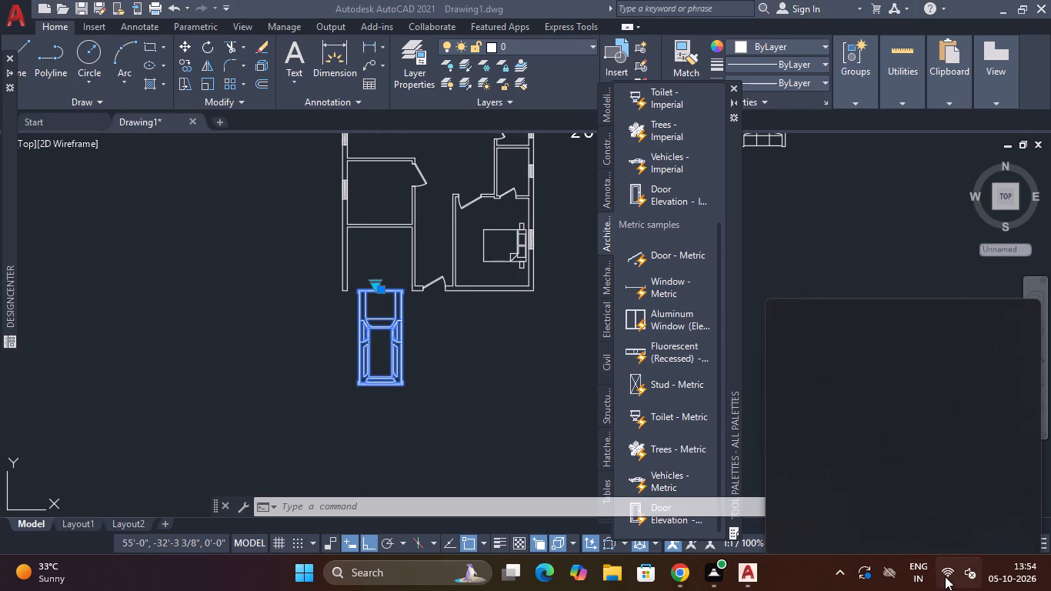
left_click(864, 204)
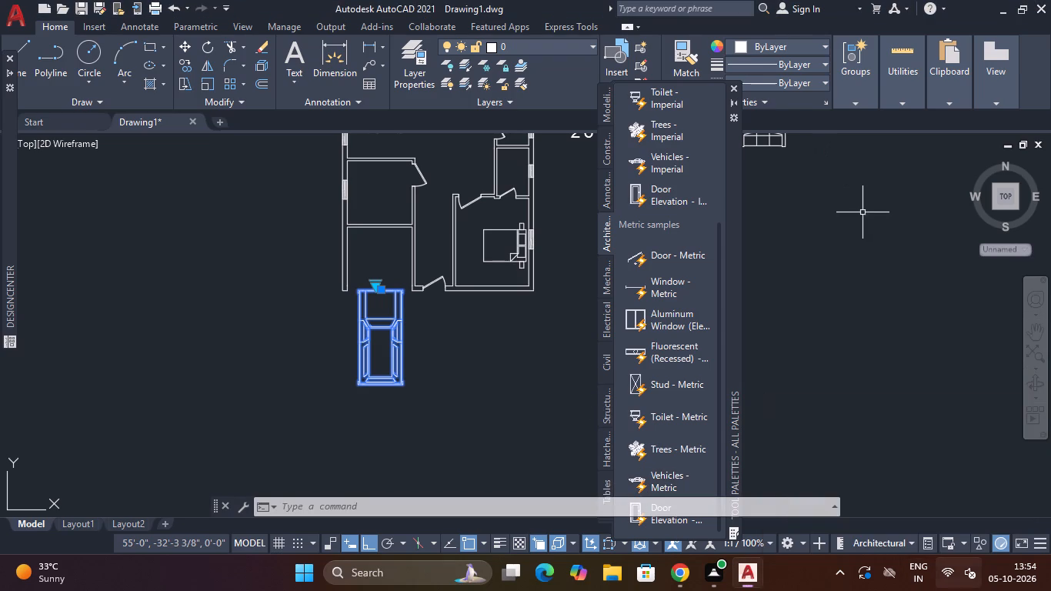
key("m")
key("space")
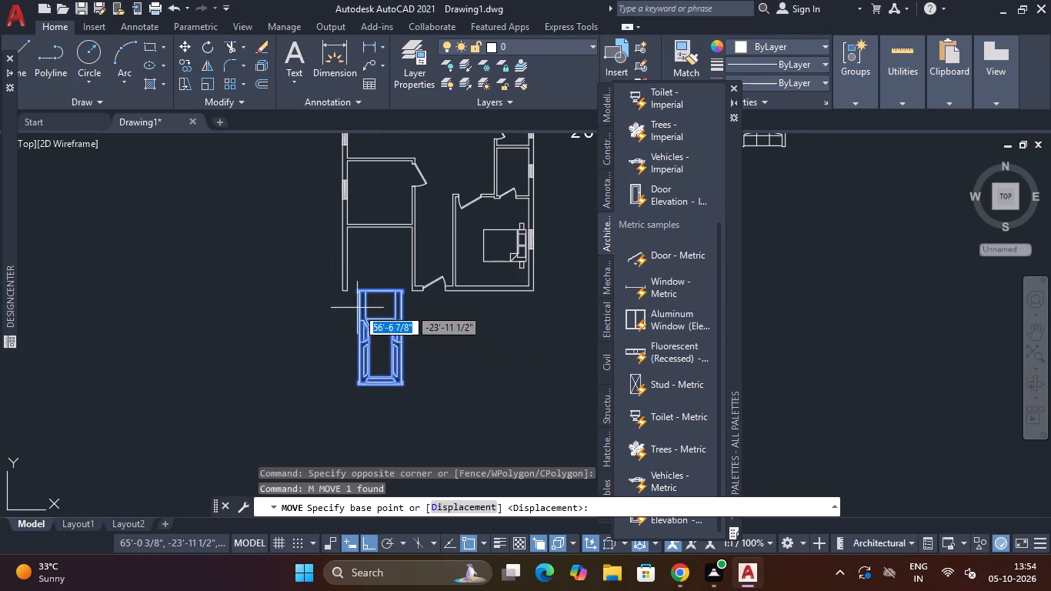
left_click(379, 288)
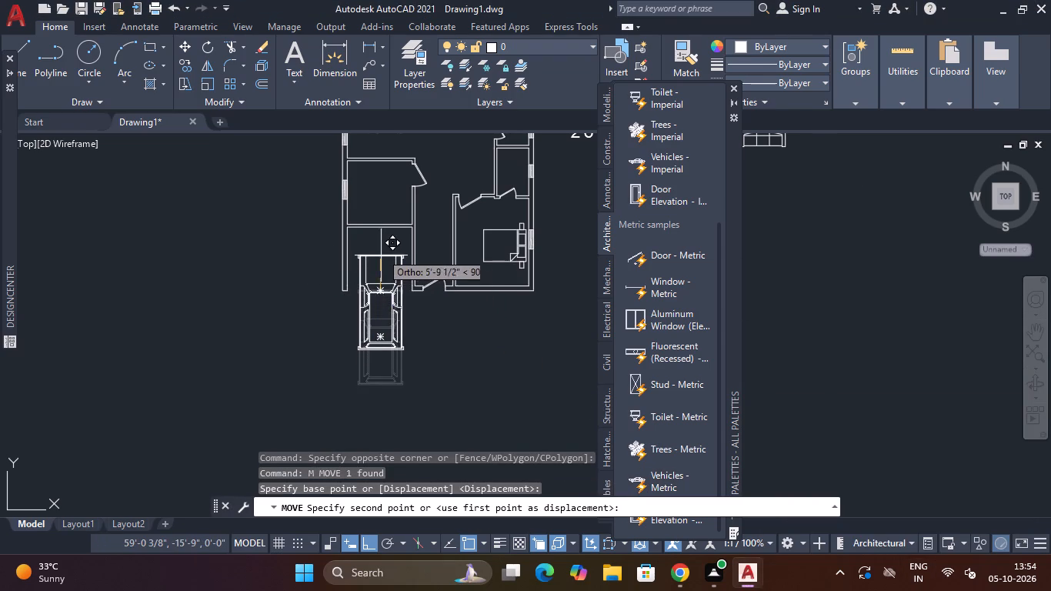
left_click(382, 312)
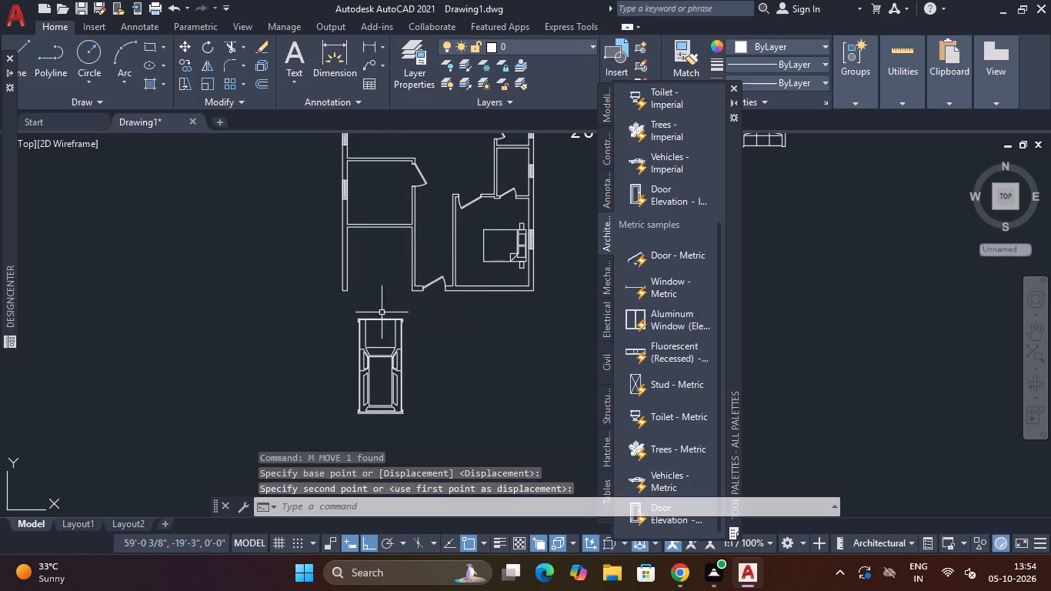
key("Escape")
Scale the truck down about its lower-left corner so it is narrower than the lower-left bay.
left_click(409, 301)
left_click(349, 426)
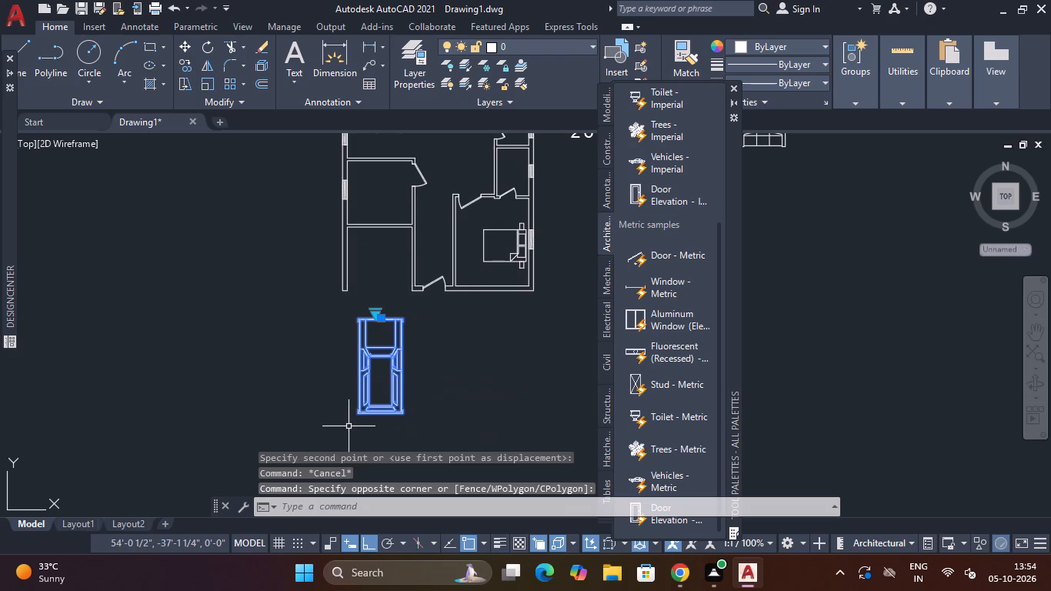
type("SC")
key("space")
left_click(358, 419)
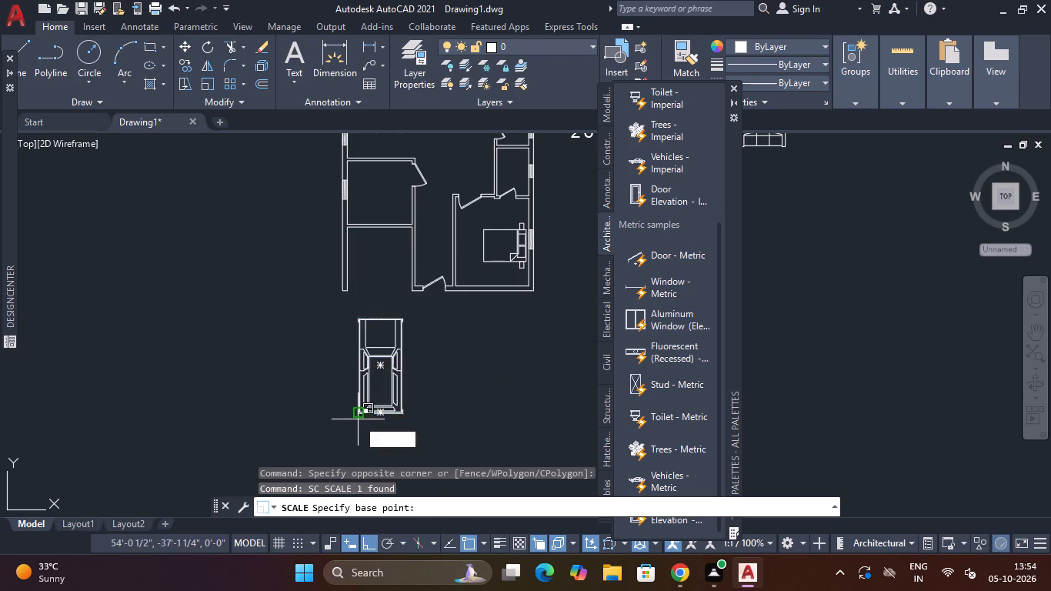
left_click(391, 379)
Move the reduced truck straight up into the open lower-left bay of the floor plan.
left_click(402, 346)
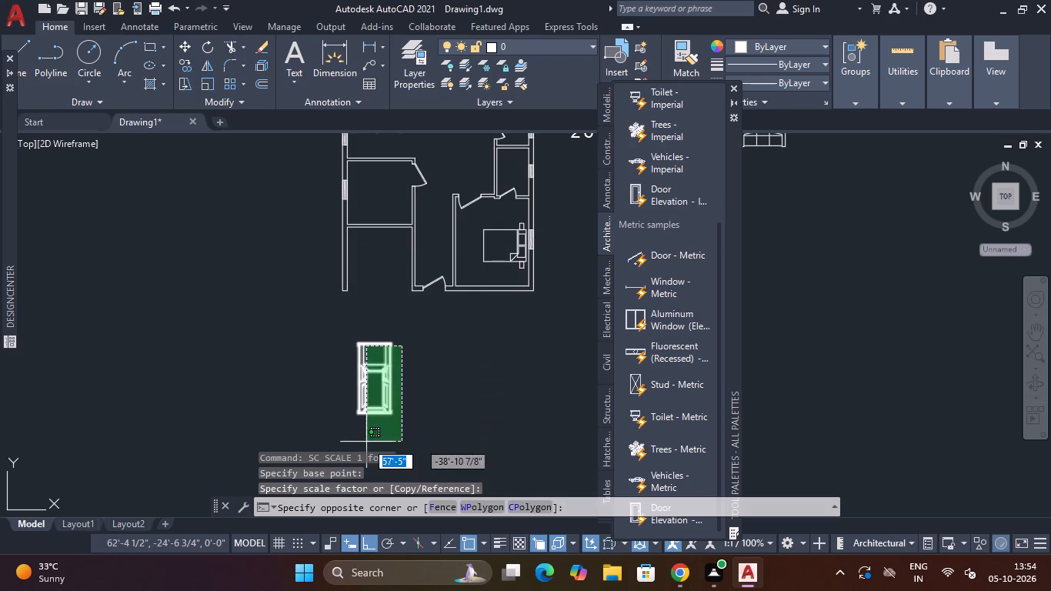
left_click(355, 446)
key("m")
key("space")
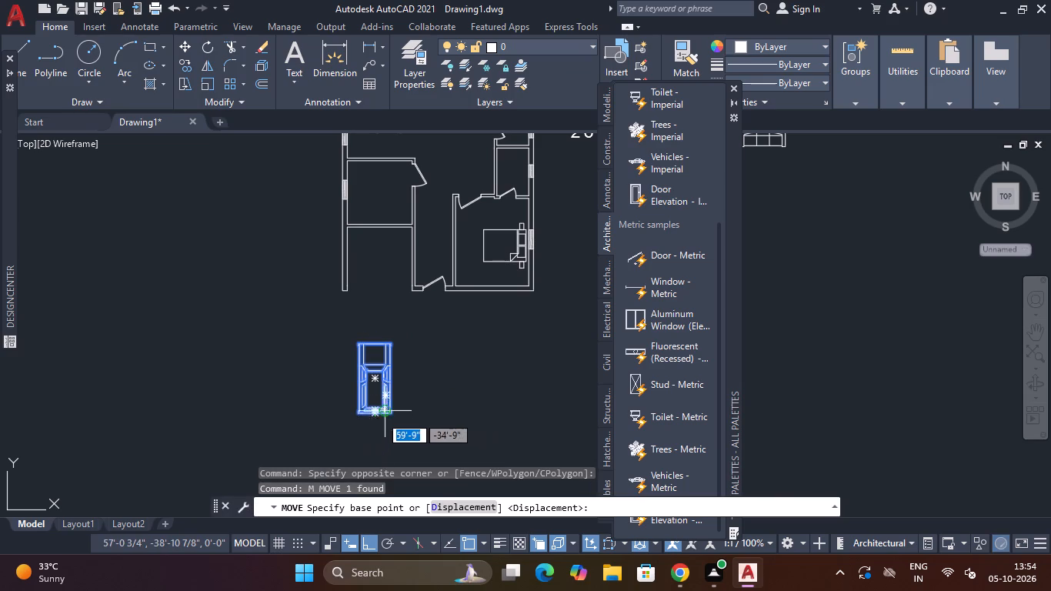
left_click(373, 419)
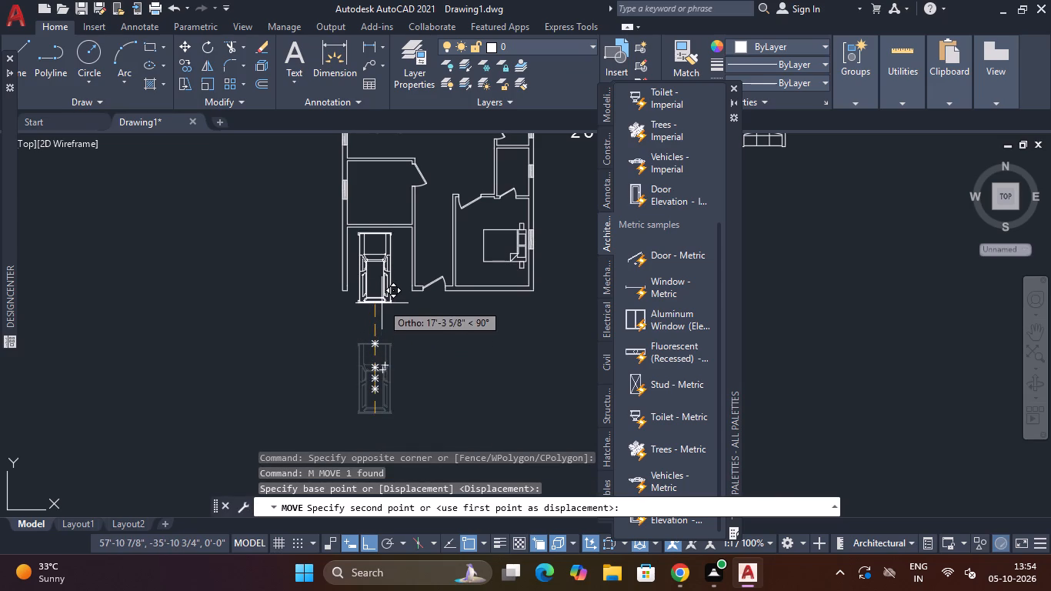
left_click(382, 302)
Scale the truck down slightly more about its lower-left corner so its length fits the lower-left bay.
scroll(445, 349, "down", 1)
middle_click_drag(442, 351, 389, 372)
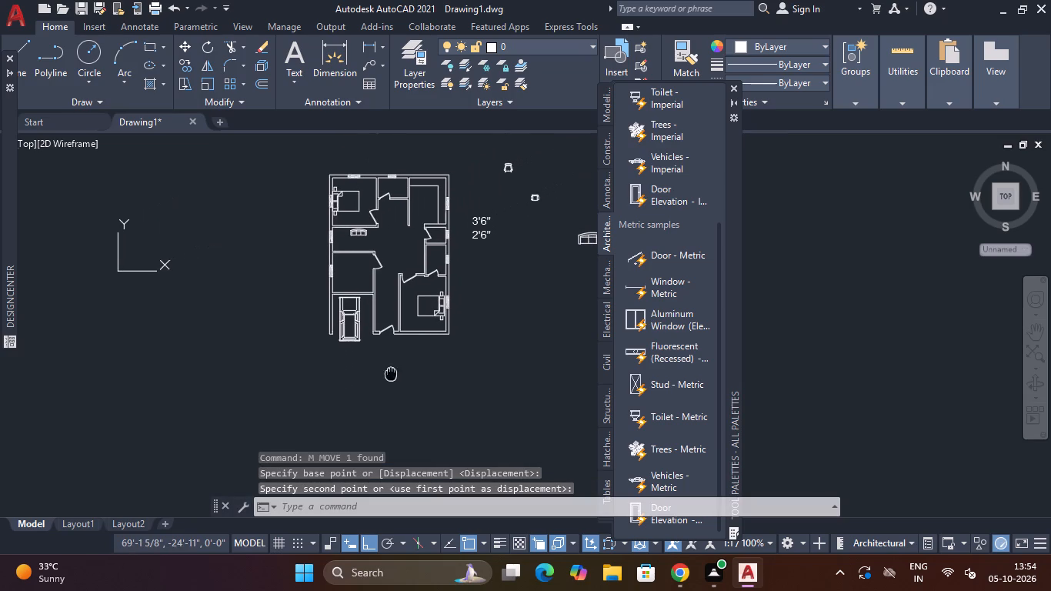
middle_click_drag(389, 372, 388, 372)
scroll(346, 349, "up", 4)
left_click(440, 207)
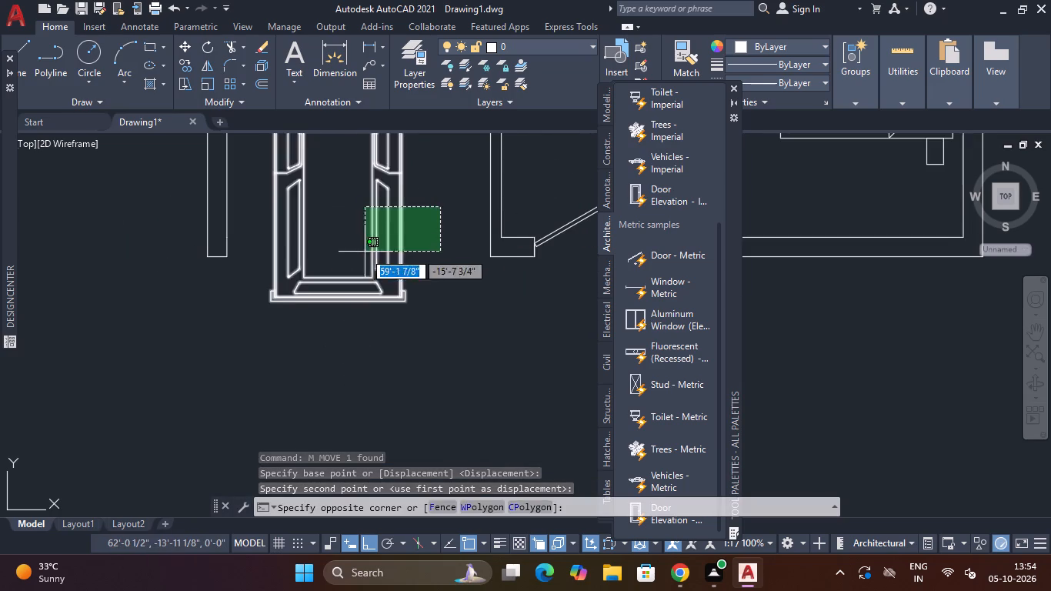
left_click(331, 275)
type("SCC")
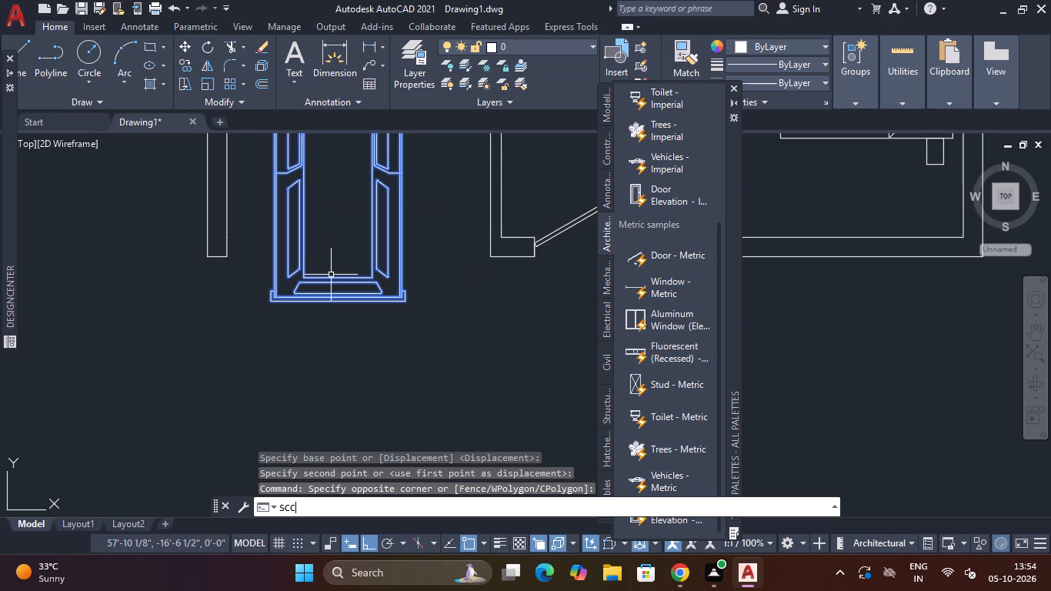
key("space")
left_click(275, 297)
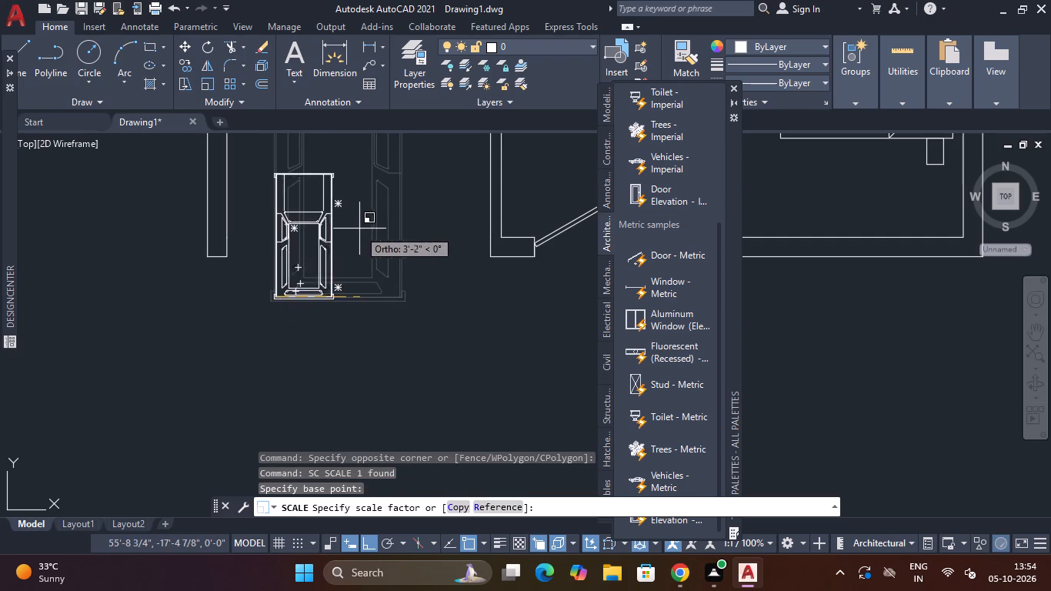
scroll(375, 219, "down", 3)
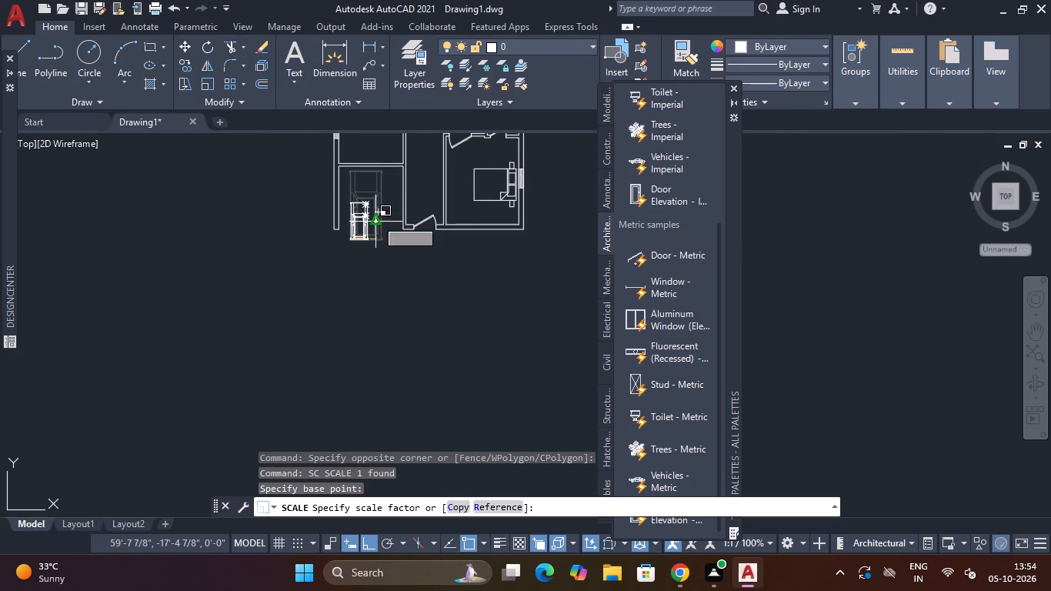
left_click(384, 217)
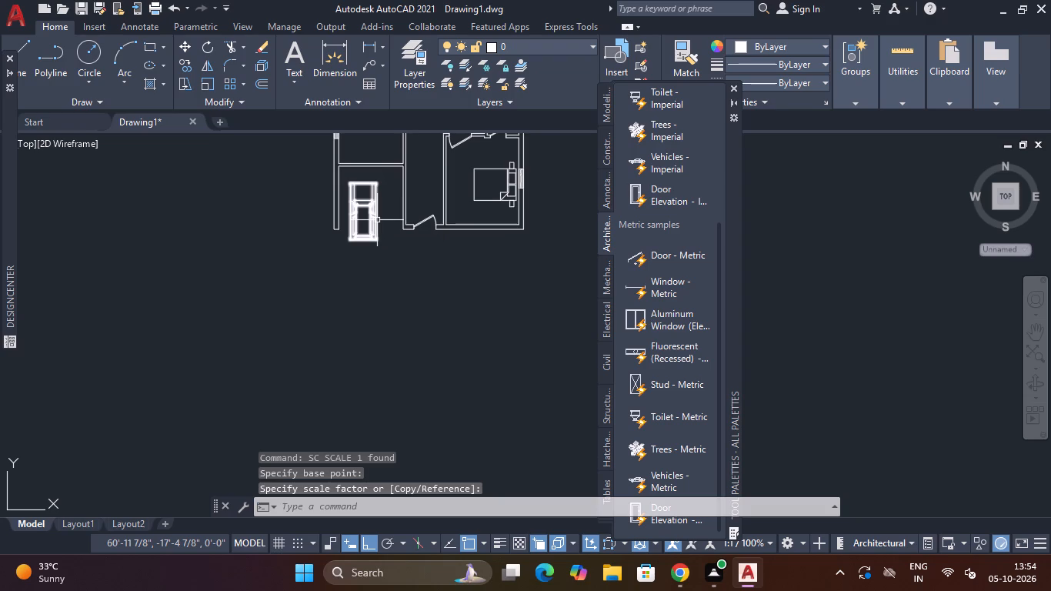
Move the truck up and slightly right, centring it in the lower-left bay with its rear level with the open end.
left_click(379, 176)
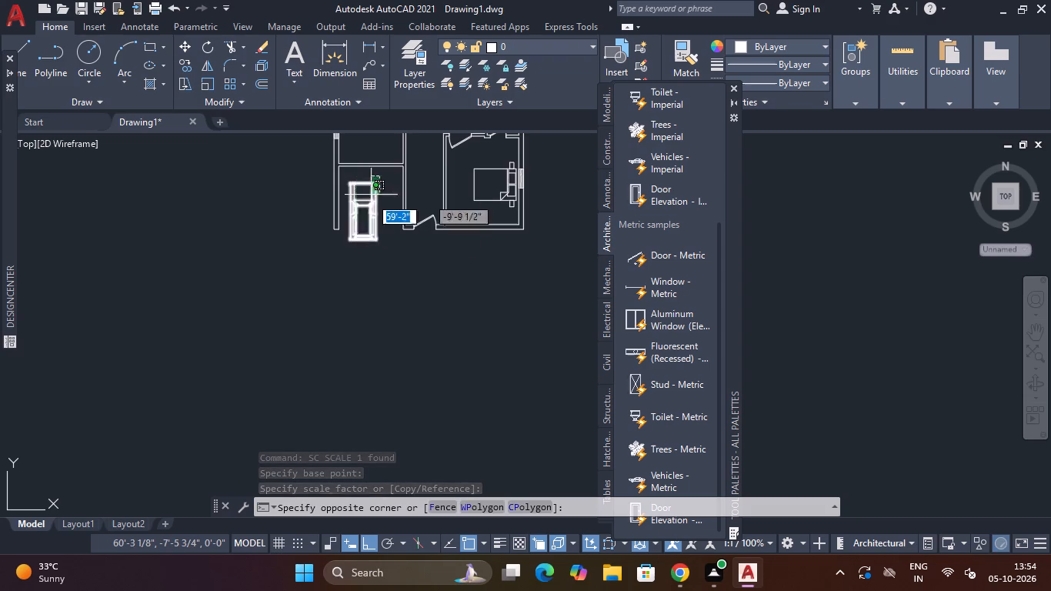
left_click(349, 239)
type("M")
key("space")
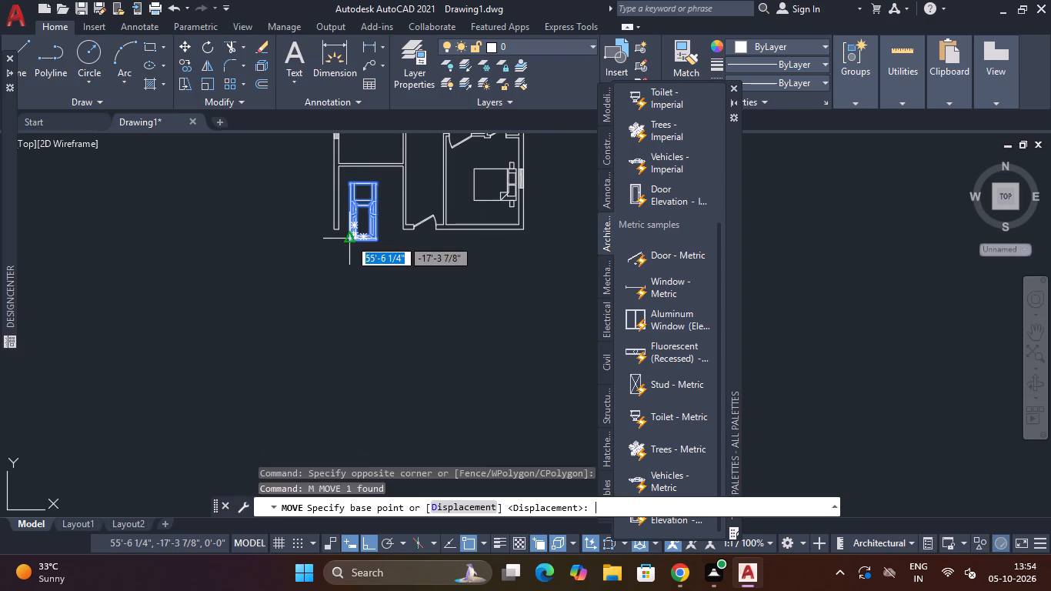
left_click(368, 235)
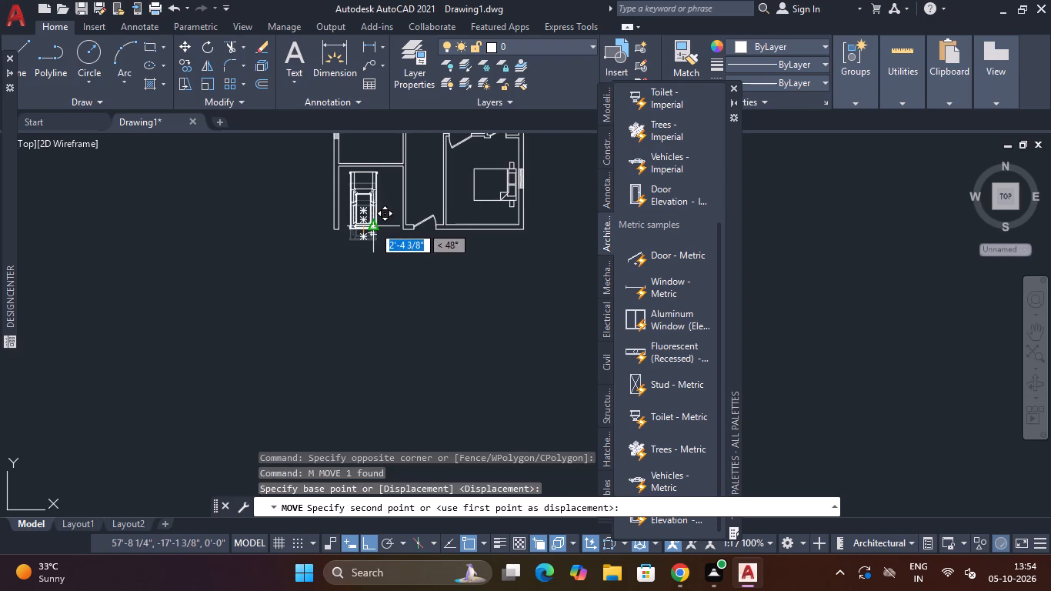
left_click(372, 222)
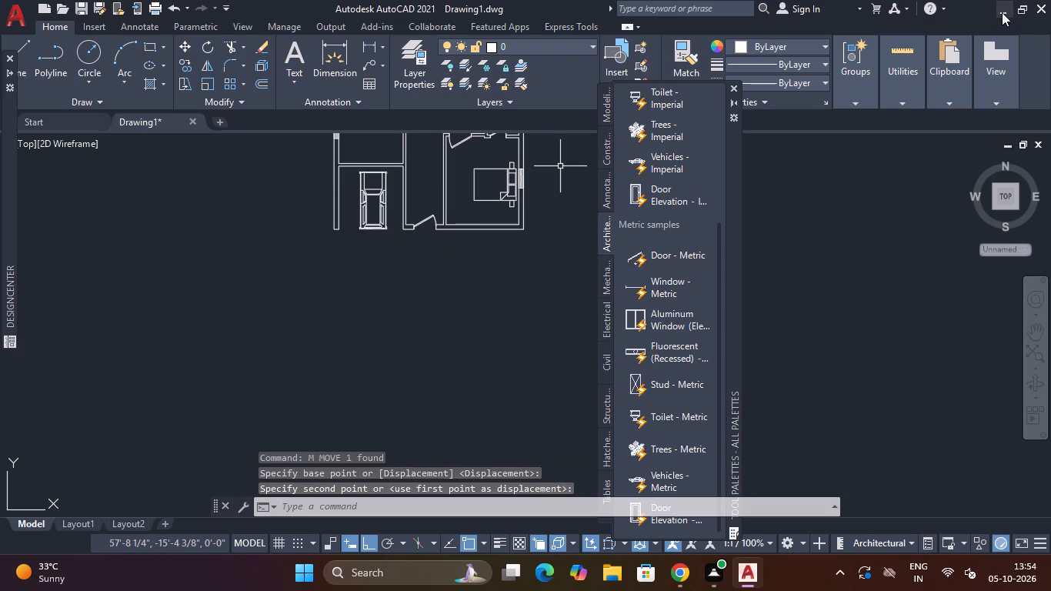
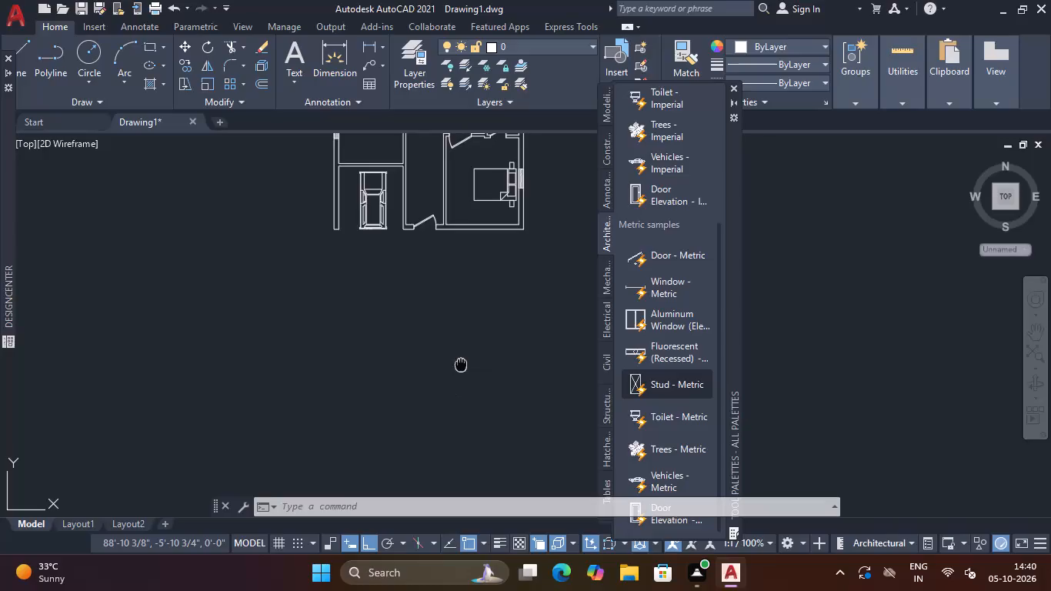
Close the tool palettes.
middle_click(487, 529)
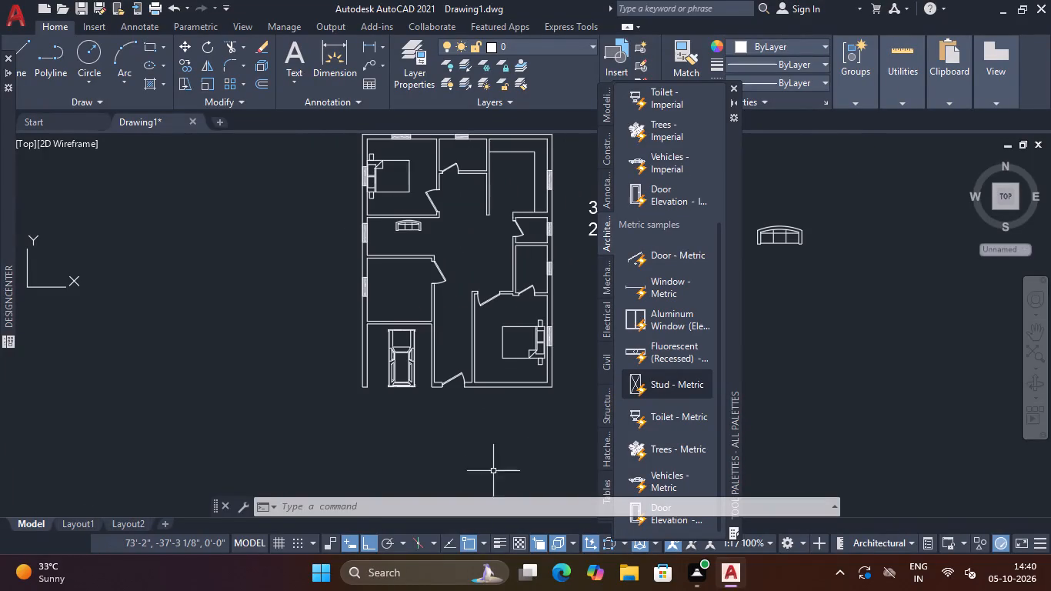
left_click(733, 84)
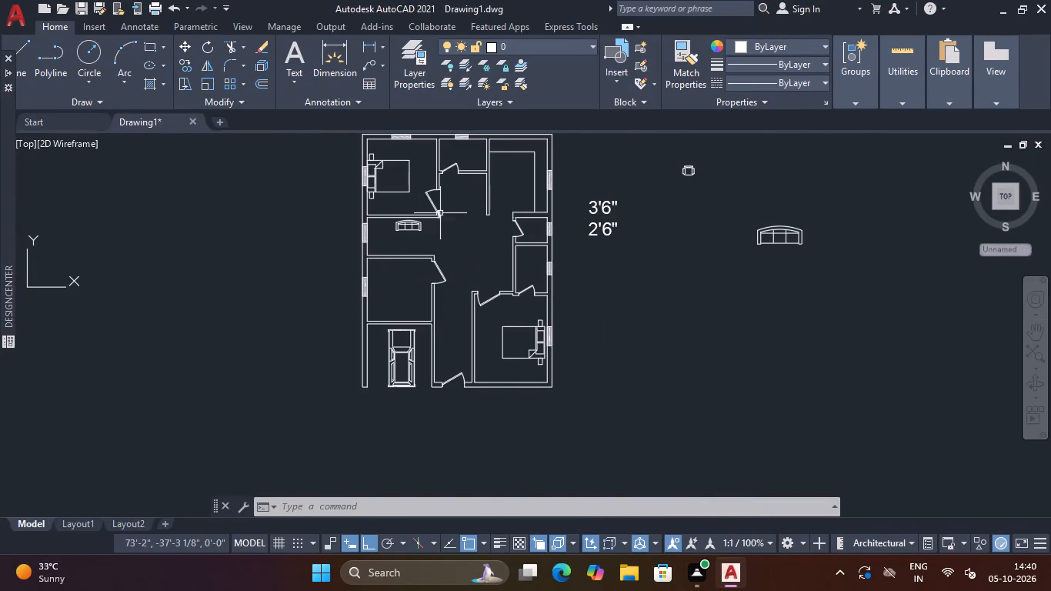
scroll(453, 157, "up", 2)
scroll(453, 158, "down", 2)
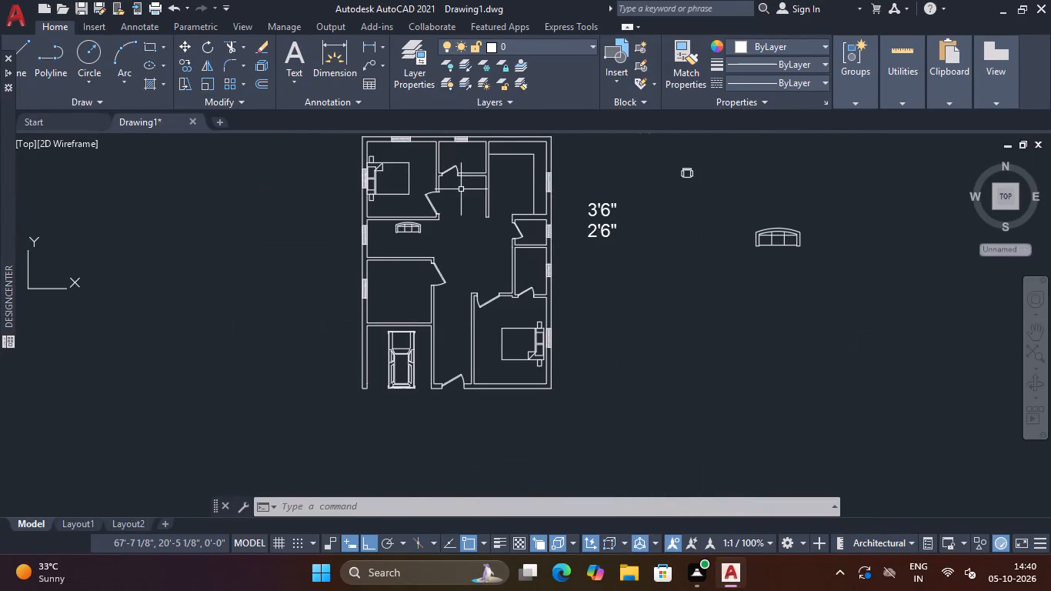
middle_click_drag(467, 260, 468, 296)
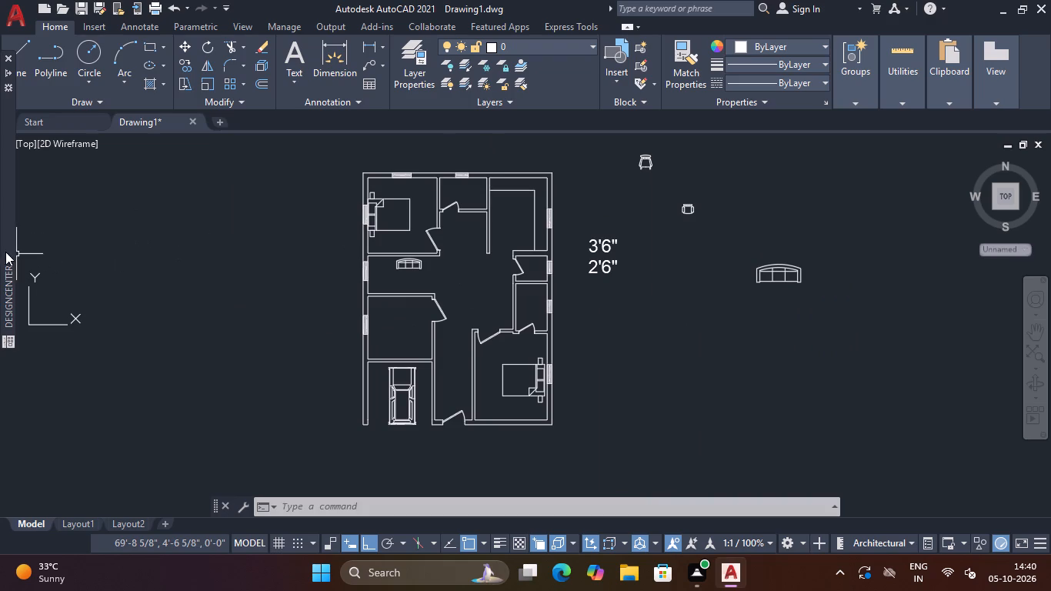
Browse the DesignCenter sample drawings, including the blocks of AutoCAD Textstyles and Linetypes.dwg, for further items to insert.
left_click(5, 252)
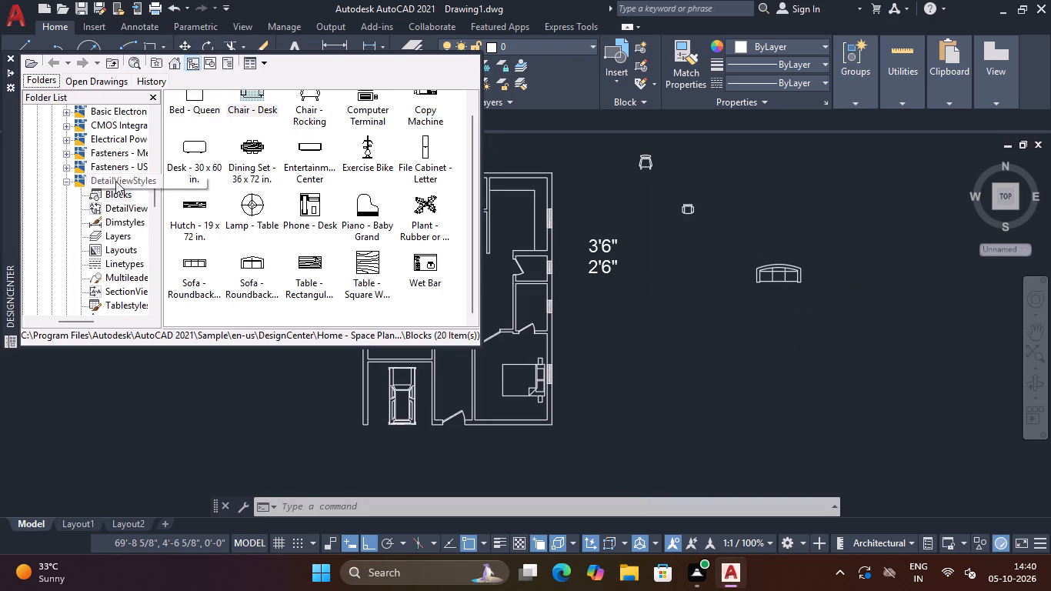
scroll(119, 156, "up", 1)
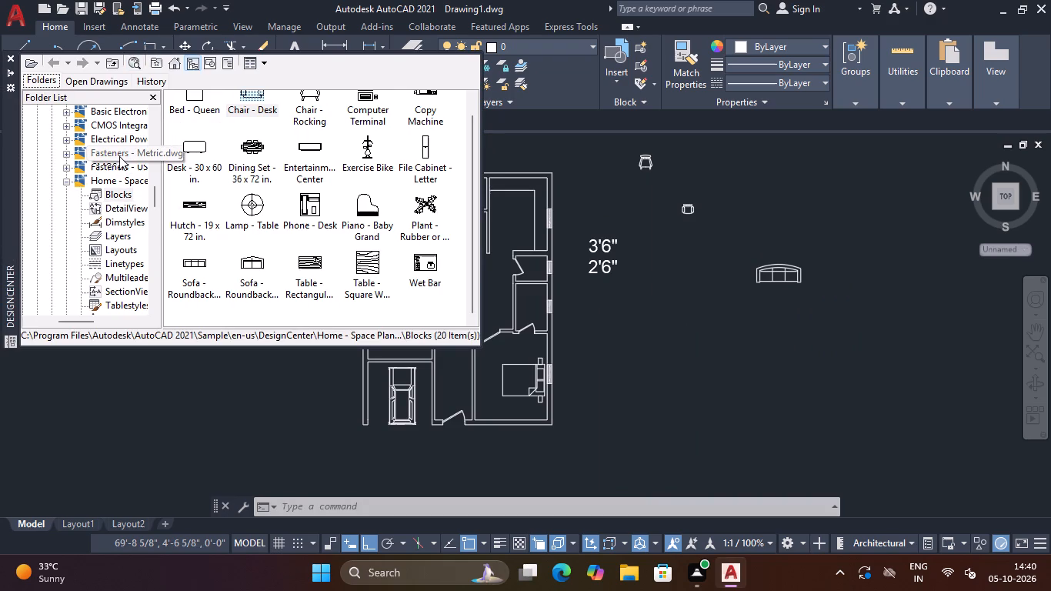
scroll(118, 155, "up", 1)
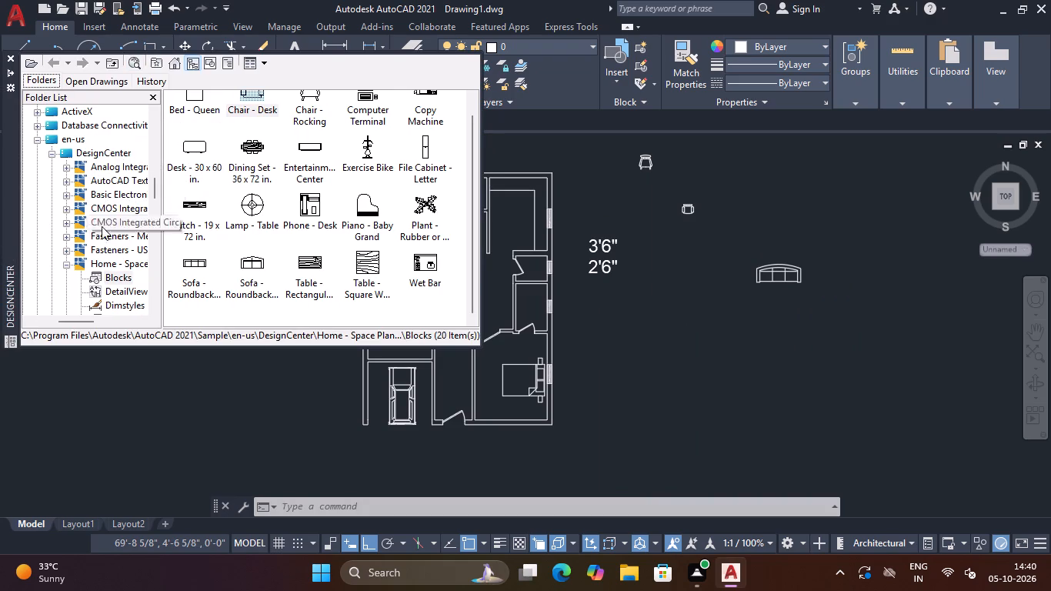
left_click(109, 185)
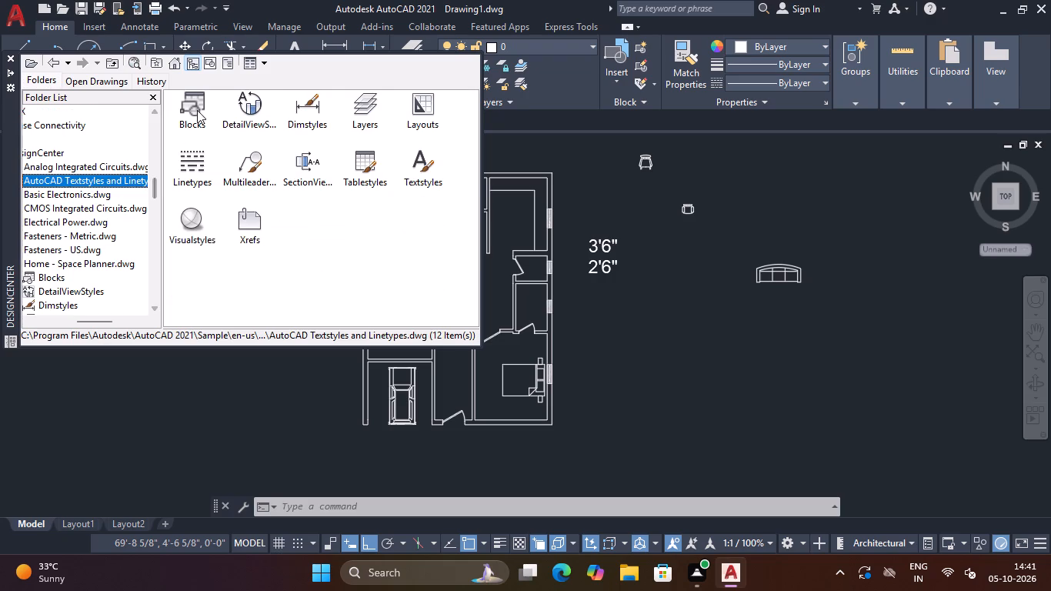
left_click(197, 110)
left_click(190, 110)
double_click(184, 112)
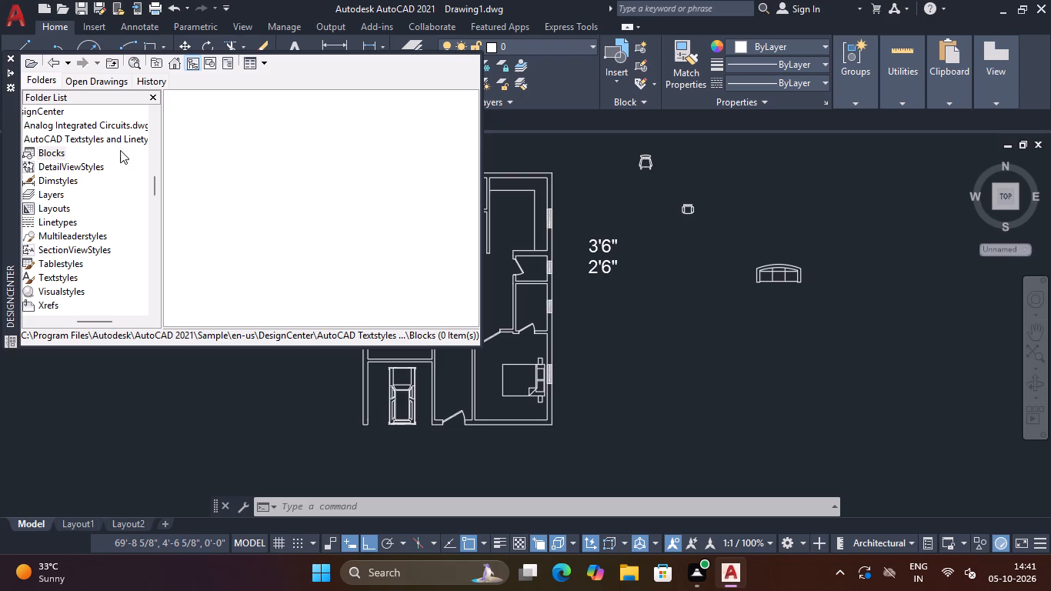
key("Escape")
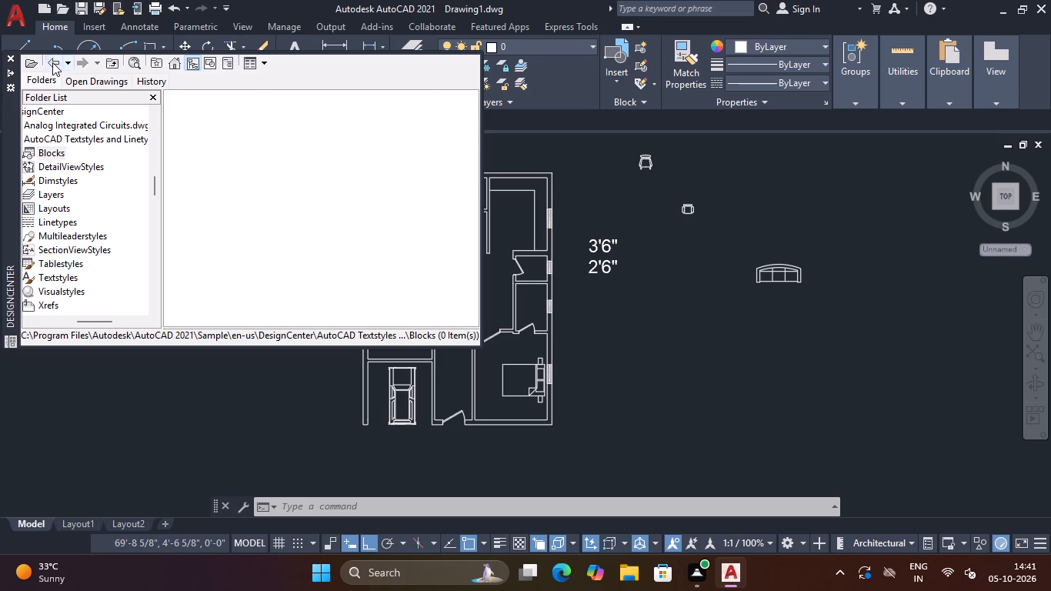
left_click(52, 62)
double_click(181, 114)
left_click(52, 60)
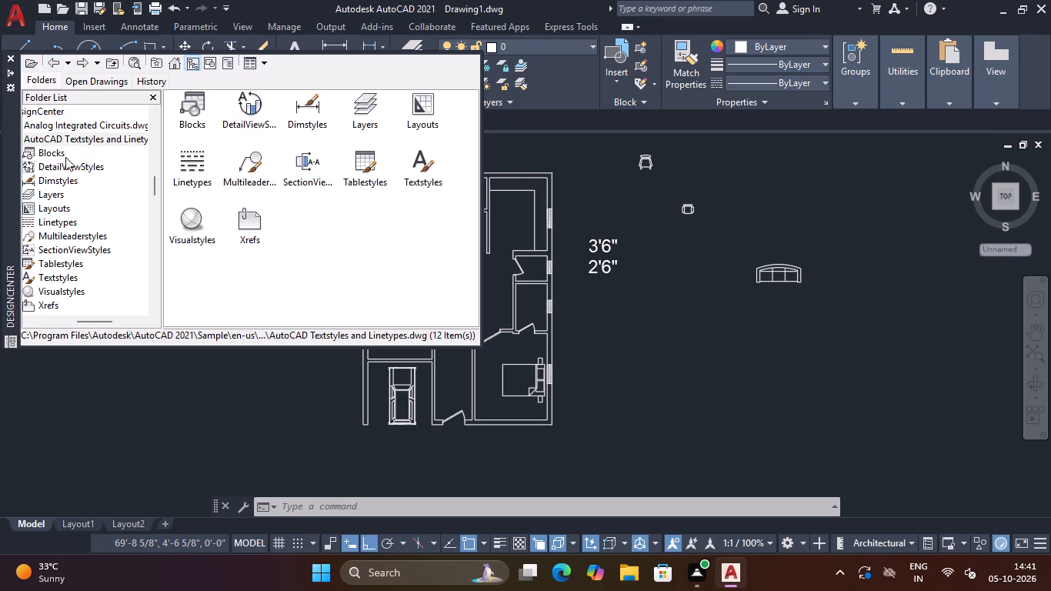
scroll(78, 226, "down", 3)
scroll(78, 224, "up", 5)
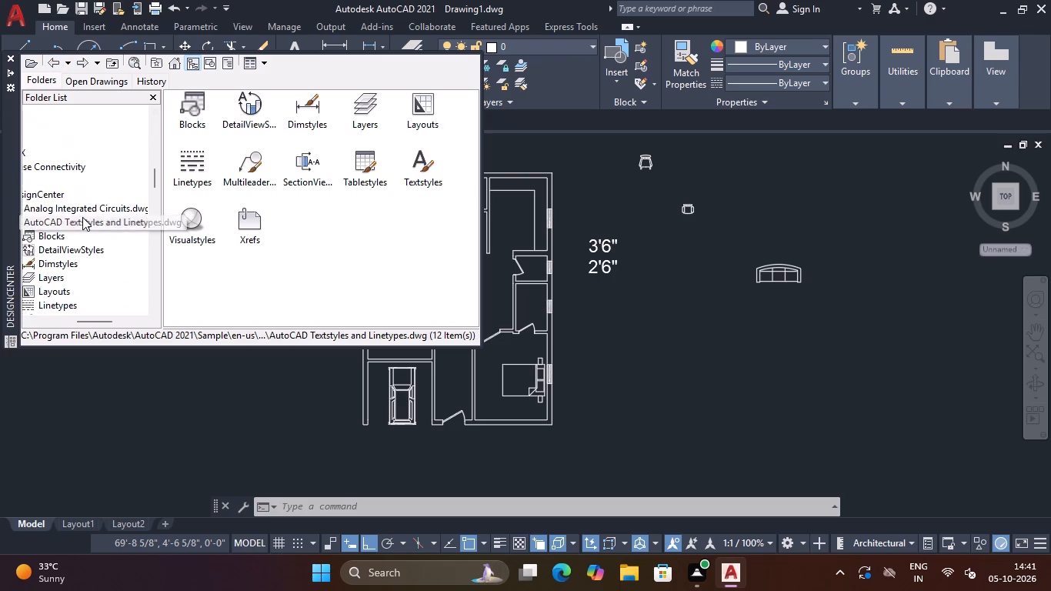
scroll(82, 217, "up", 6)
scroll(83, 215, "down", 3)
middle_click_drag(83, 215, 128, 214)
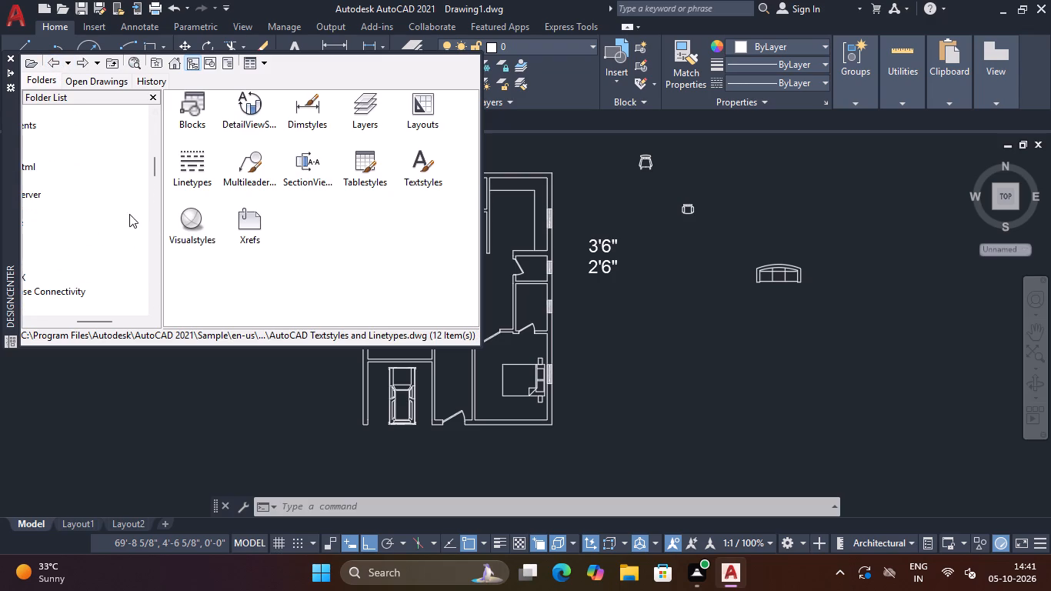
left_click(8, 74)
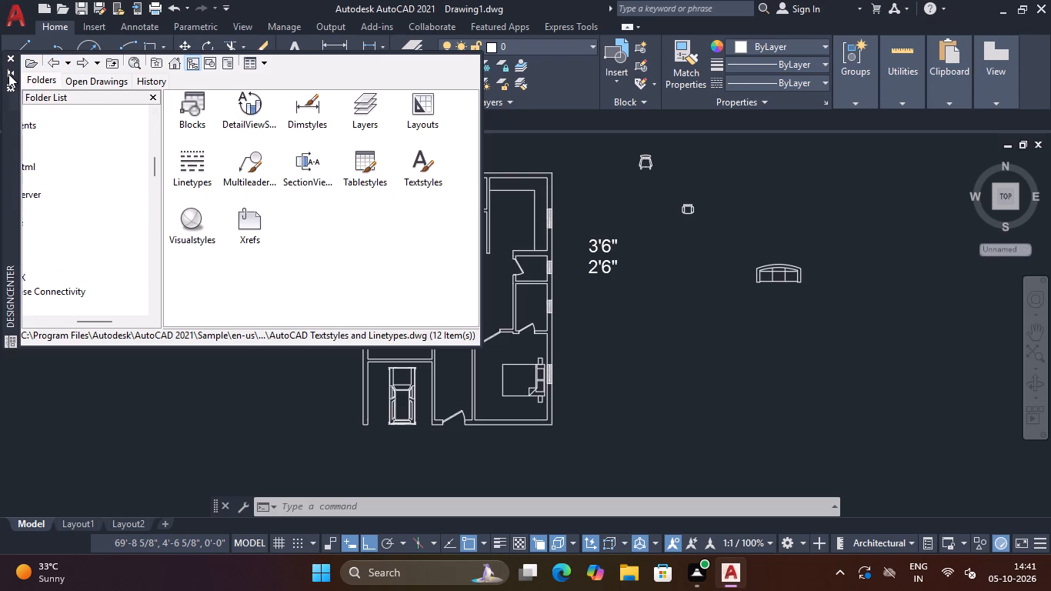
left_click(9, 72)
Turn off object snap.
scroll(653, 340, "down", 1)
middle_click_drag(650, 341, 547, 350)
key("ctrl+F3")
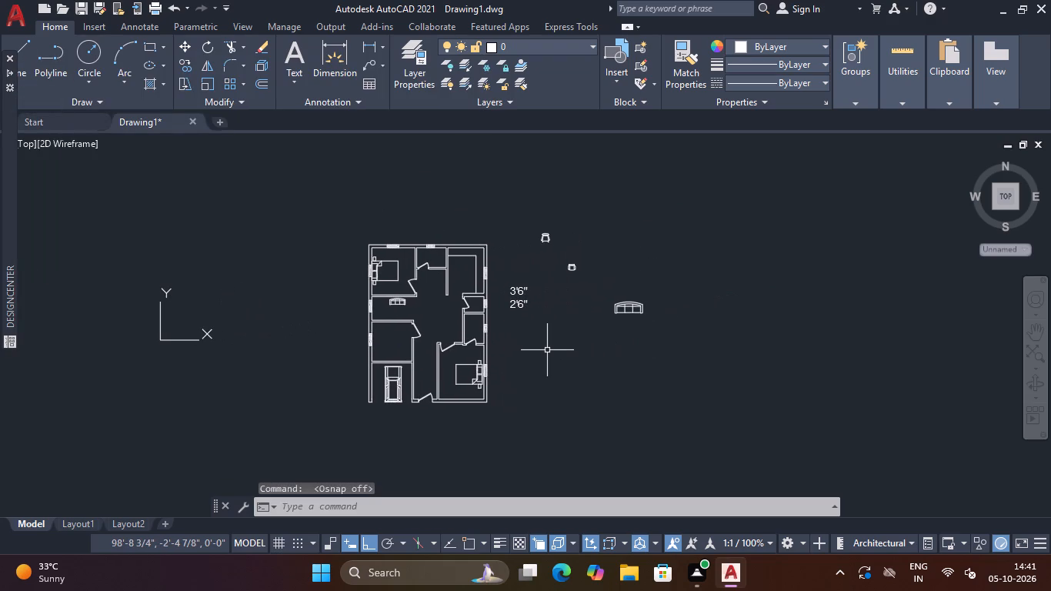
Reopen the tool palettes and look through the Architectural, Mechanical, Structural and Civil samples for a fixture to insert.
key("ctrl+3")
scroll(644, 301, "down", 2)
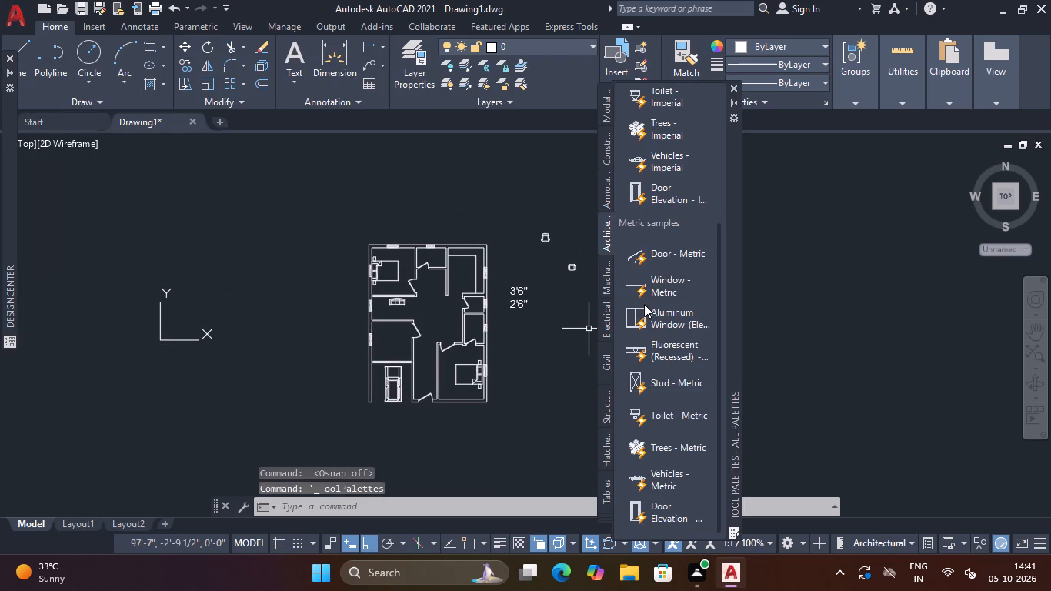
scroll(644, 305, "down", 2)
scroll(644, 312, "up", 4)
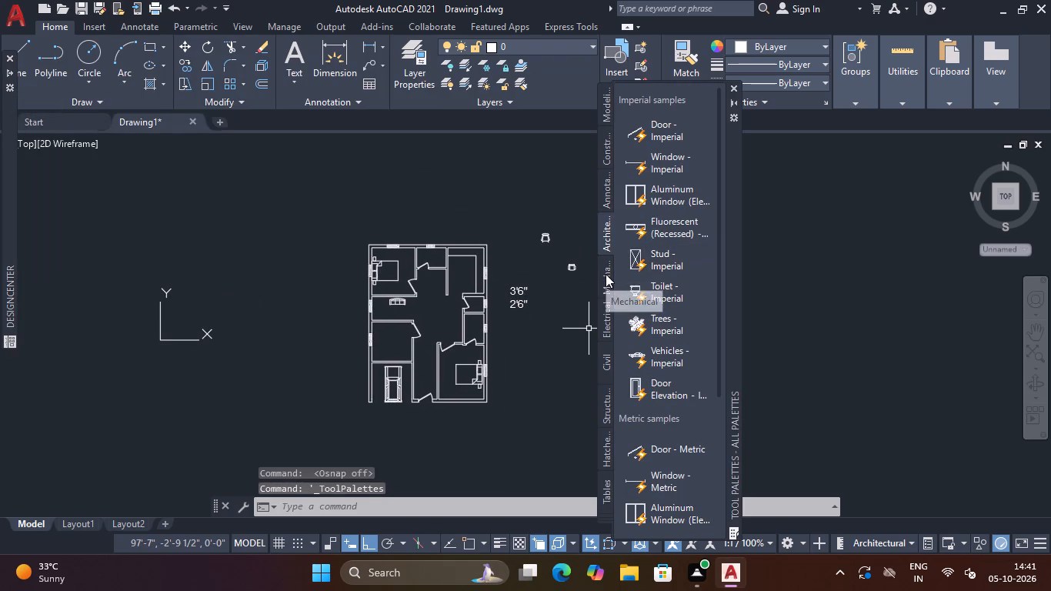
left_click(606, 274)
left_click(608, 235)
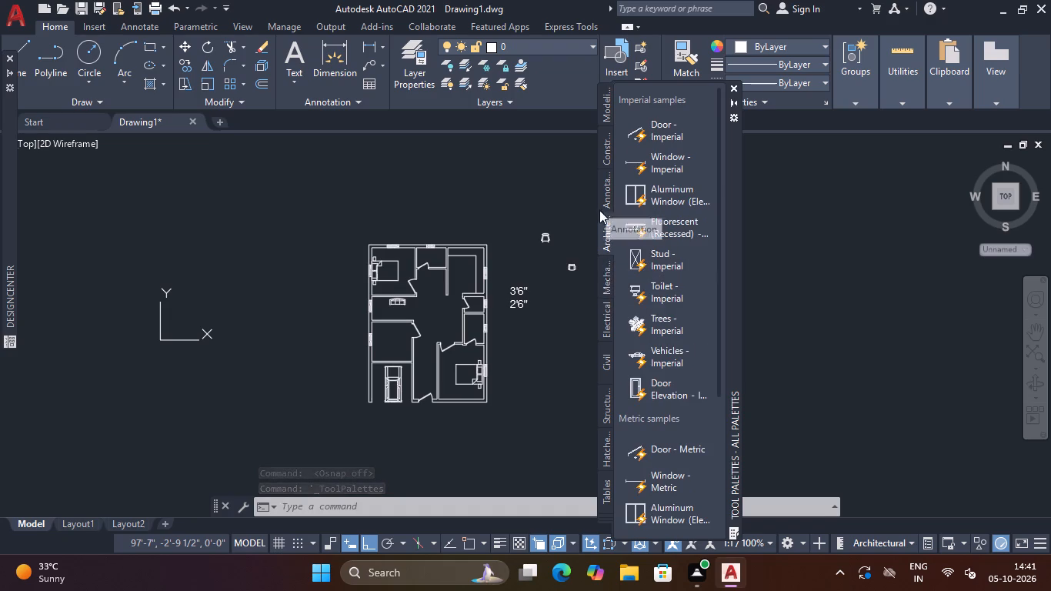
left_click(608, 400)
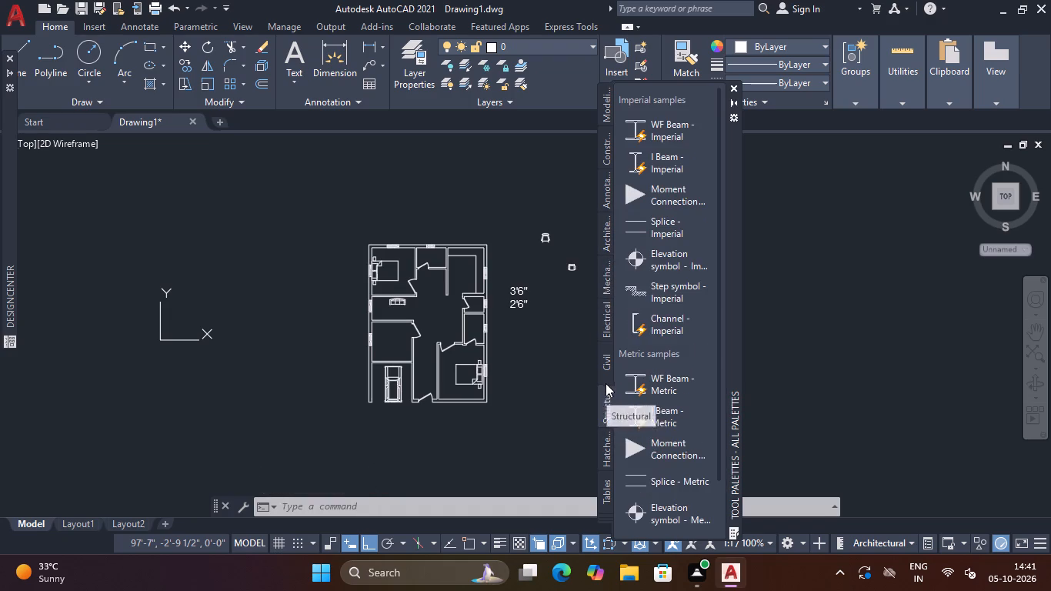
left_click(605, 371)
scroll(653, 247, "down", 1)
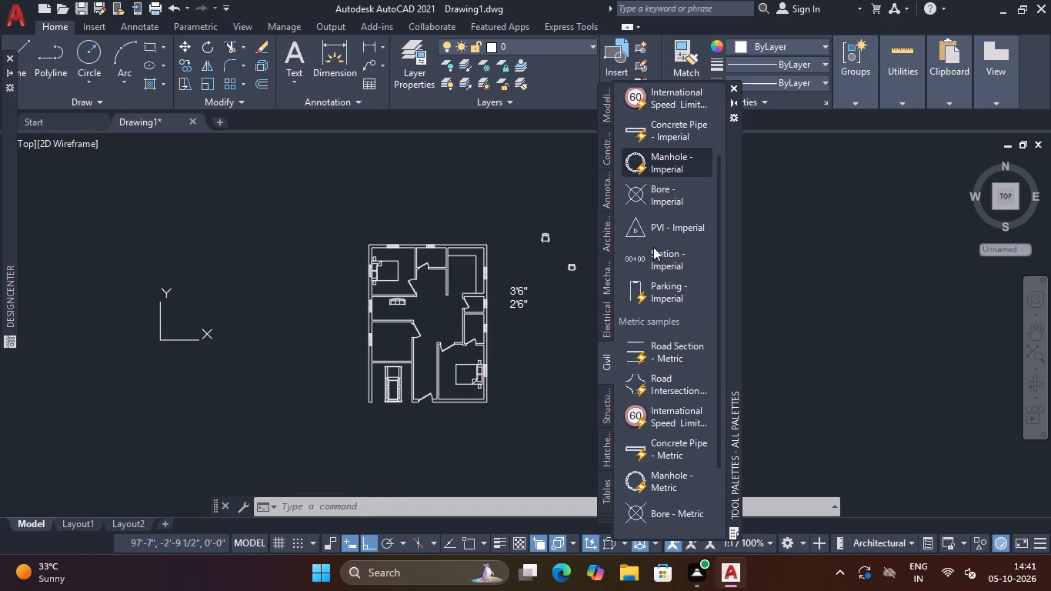
scroll(653, 269, "down", 5)
scroll(664, 339, "up", 3)
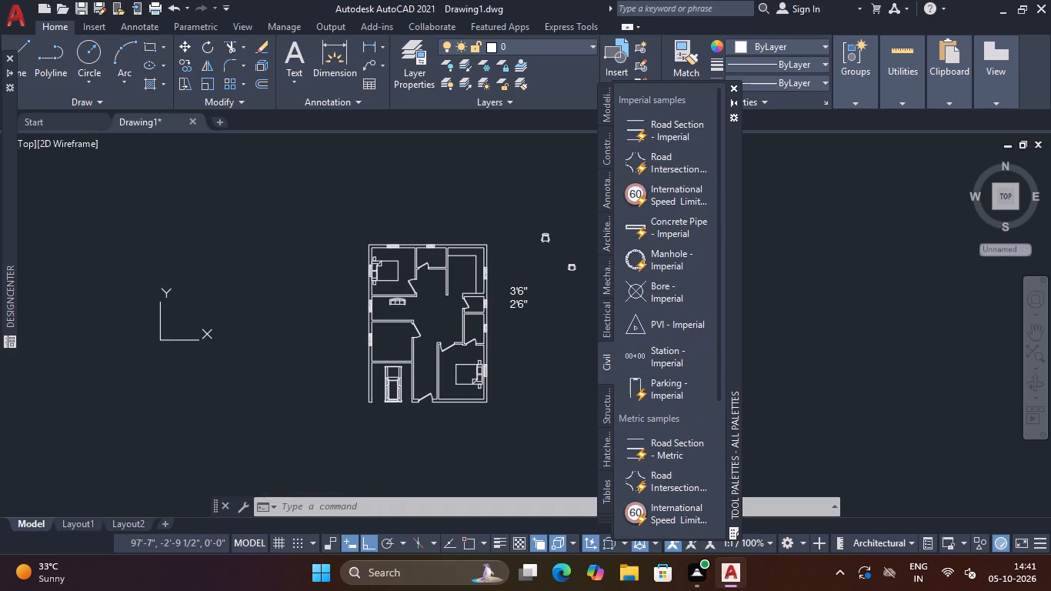
scroll(664, 339, "up", 1)
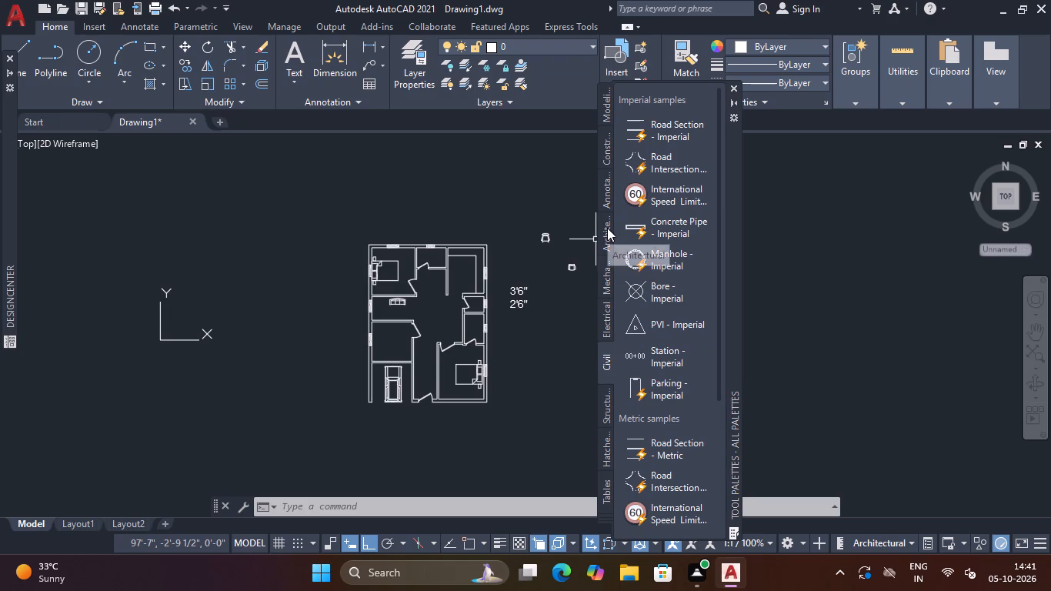
Insert the Toilet - Imperial block from the Architectural samples in the empty area to the right of the floor plan.
left_click(606, 233)
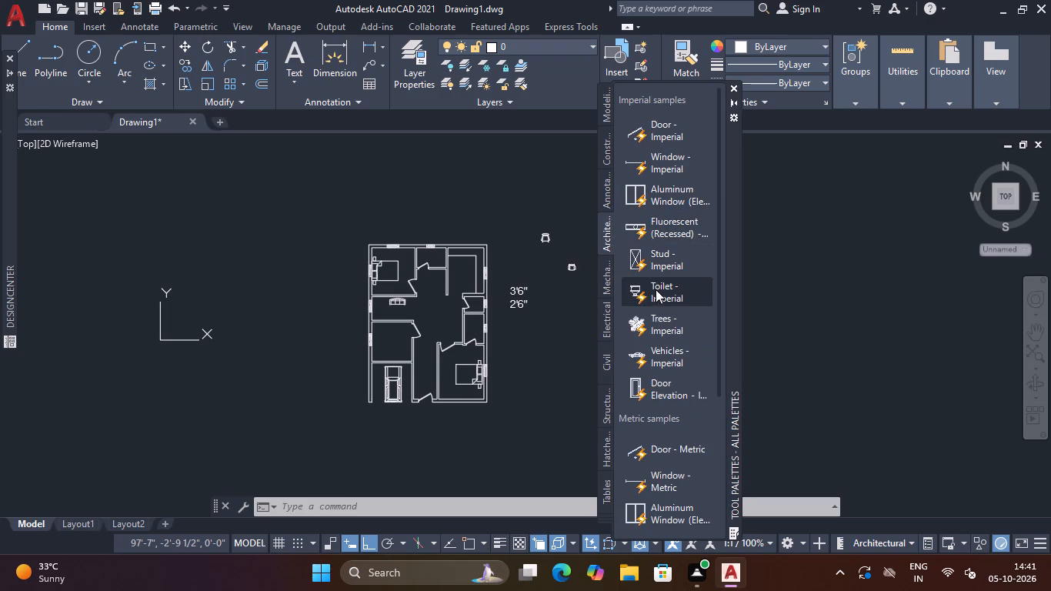
left_click_drag(659, 289, 859, 293)
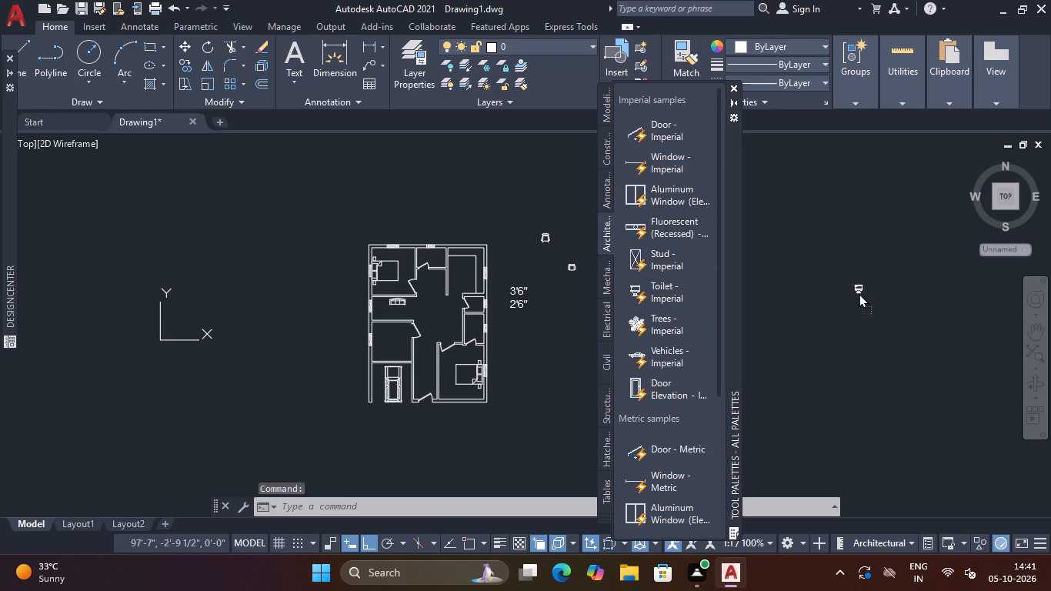
left_click_drag(859, 293, 797, 376)
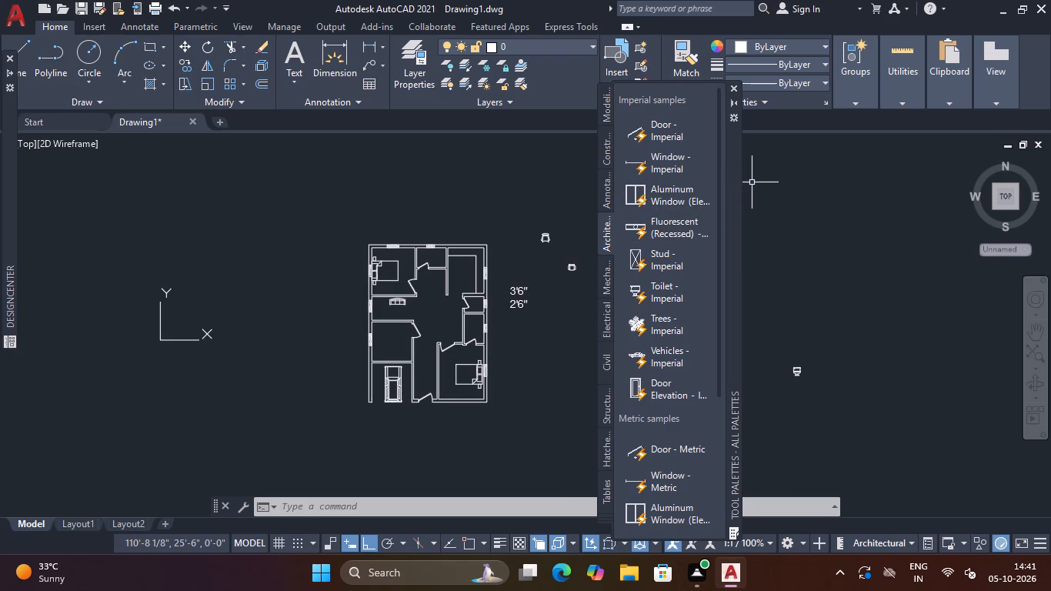
left_click(732, 90)
Set the inserted toilet block's view to Elongated (Plan).
scroll(803, 372, "up", 3)
left_click(786, 360)
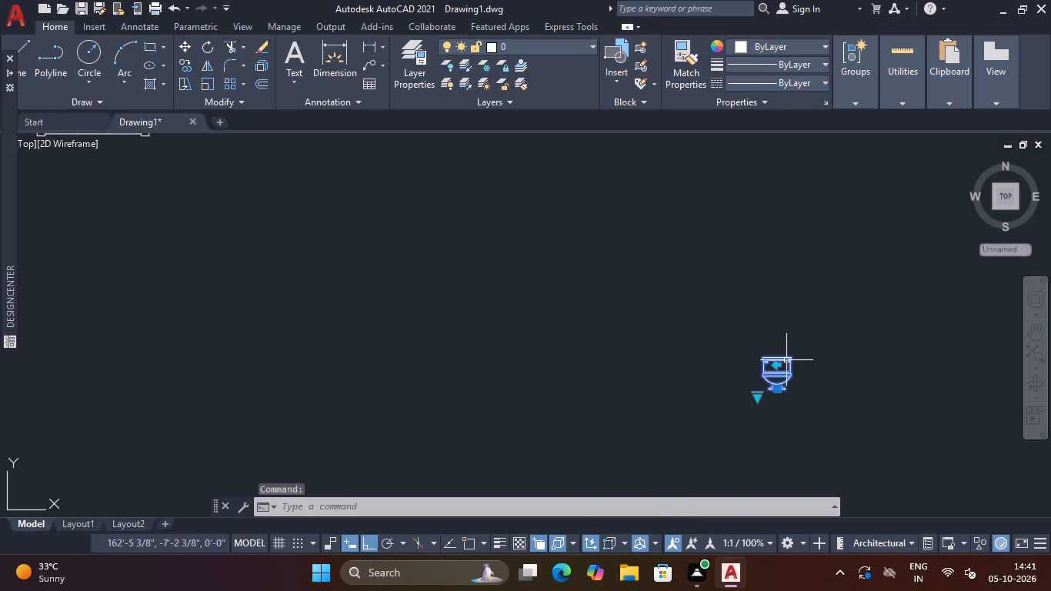
left_click(760, 396)
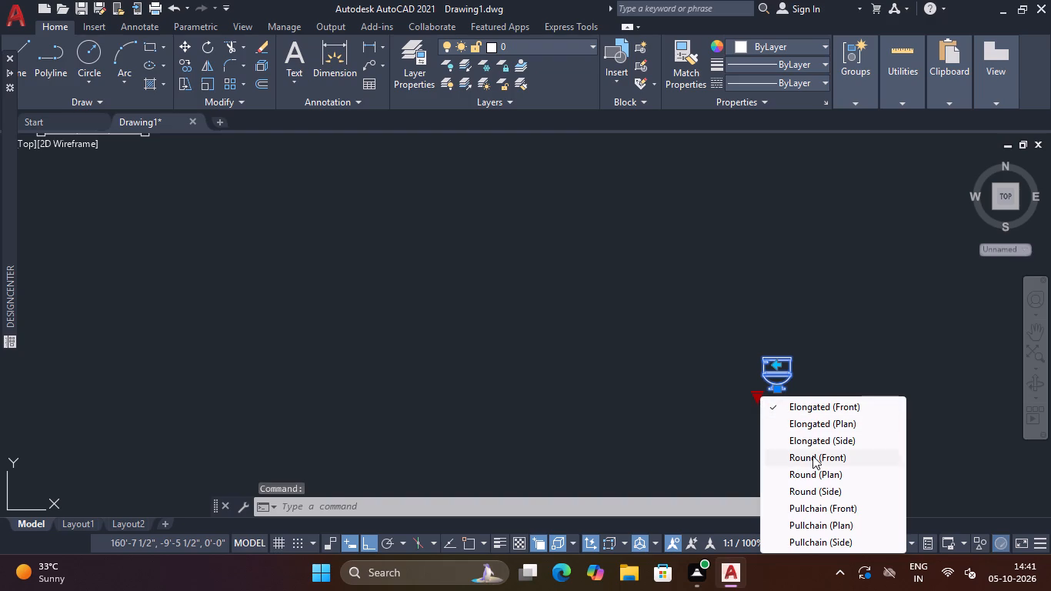
left_click(849, 426)
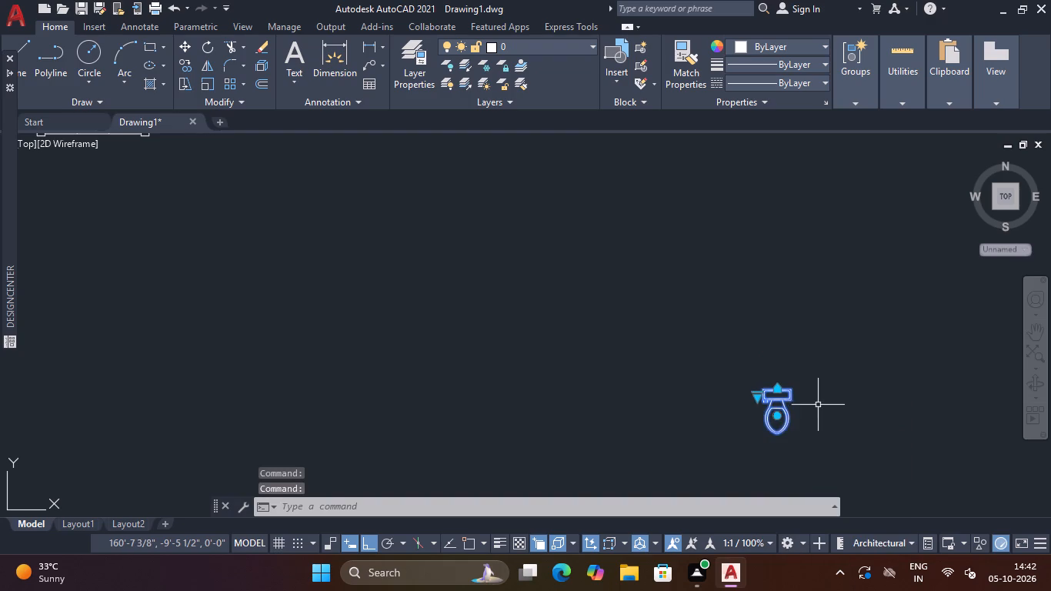
Copy the elongated toilet, with ortho off, into the corner of the upper bathroom against its top and right walls.
scroll(818, 405, "down", 3)
scroll(815, 406, "up", 2)
left_click(834, 387)
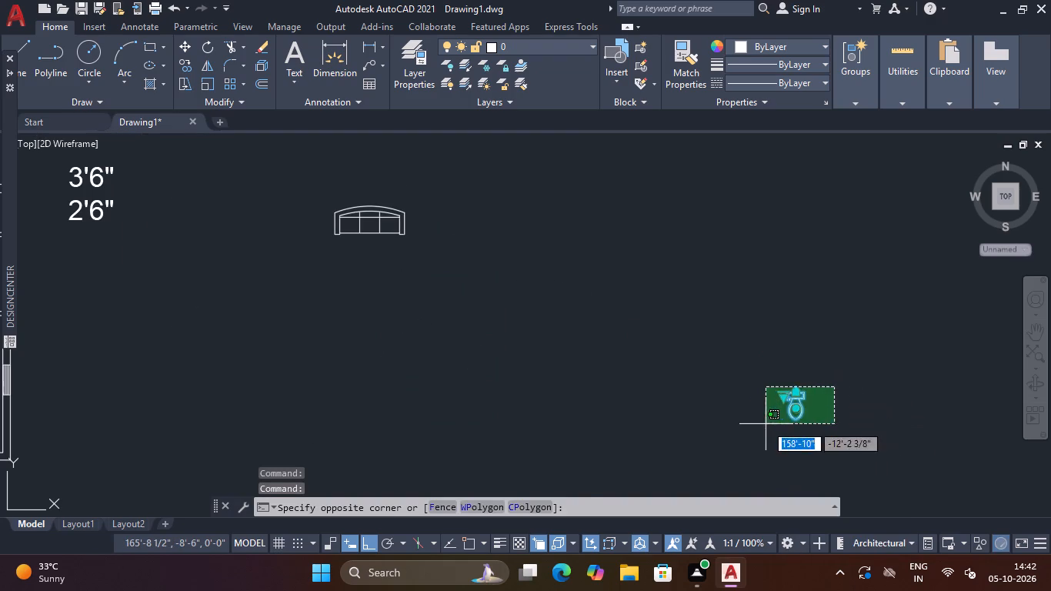
left_click(766, 424)
type("CO")
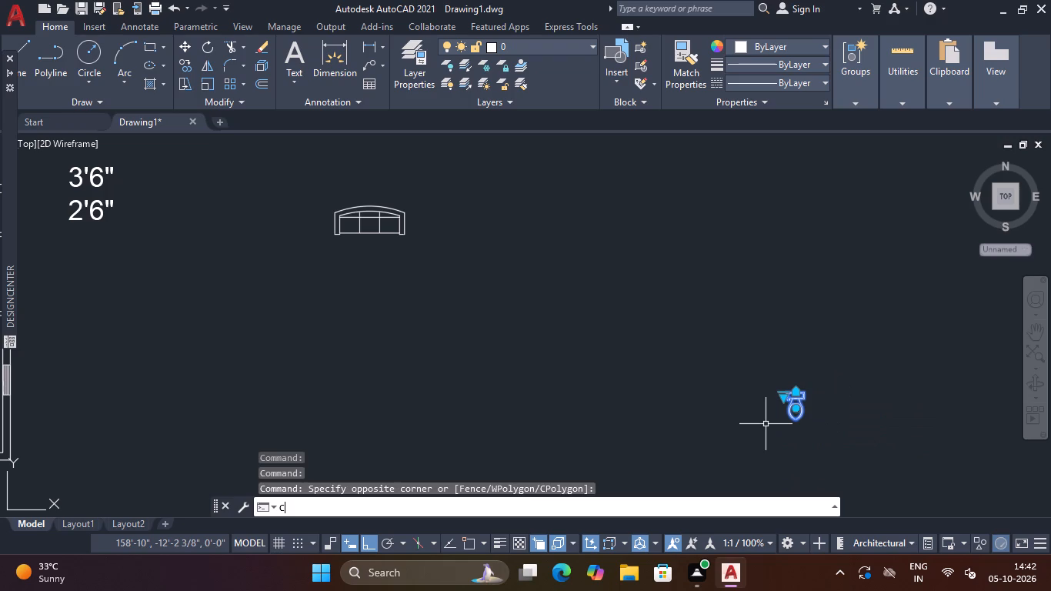
key("space")
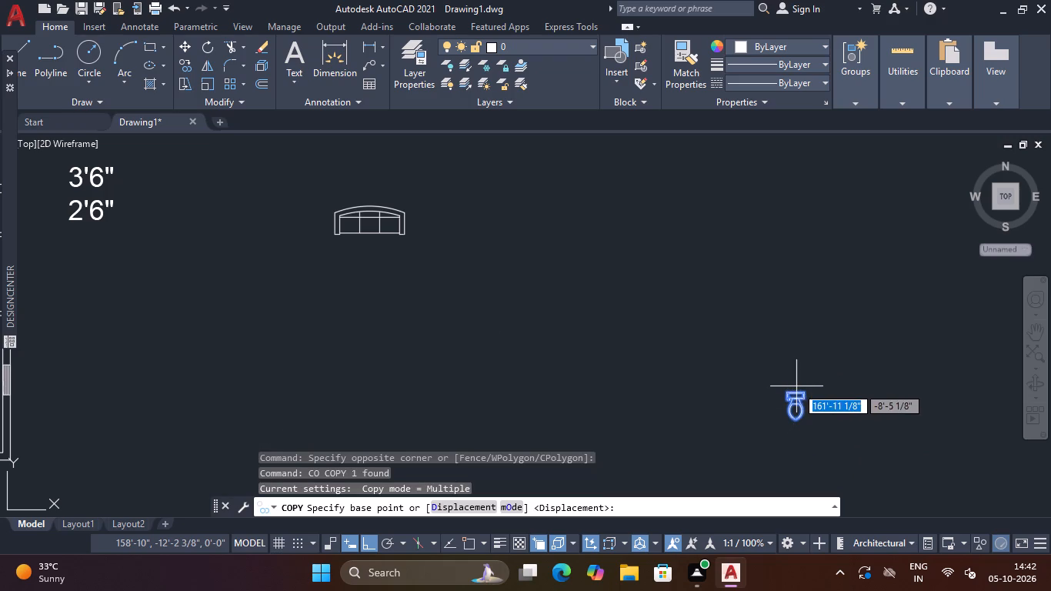
left_click(796, 399)
scroll(381, 369, "down", 2)
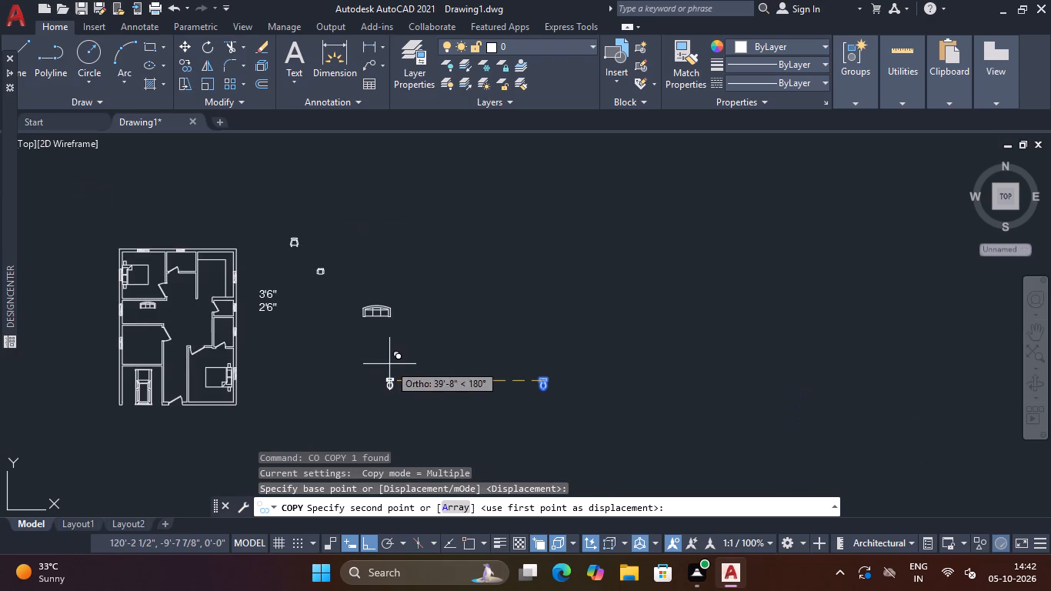
middle_click_drag(389, 364, 435, 369)
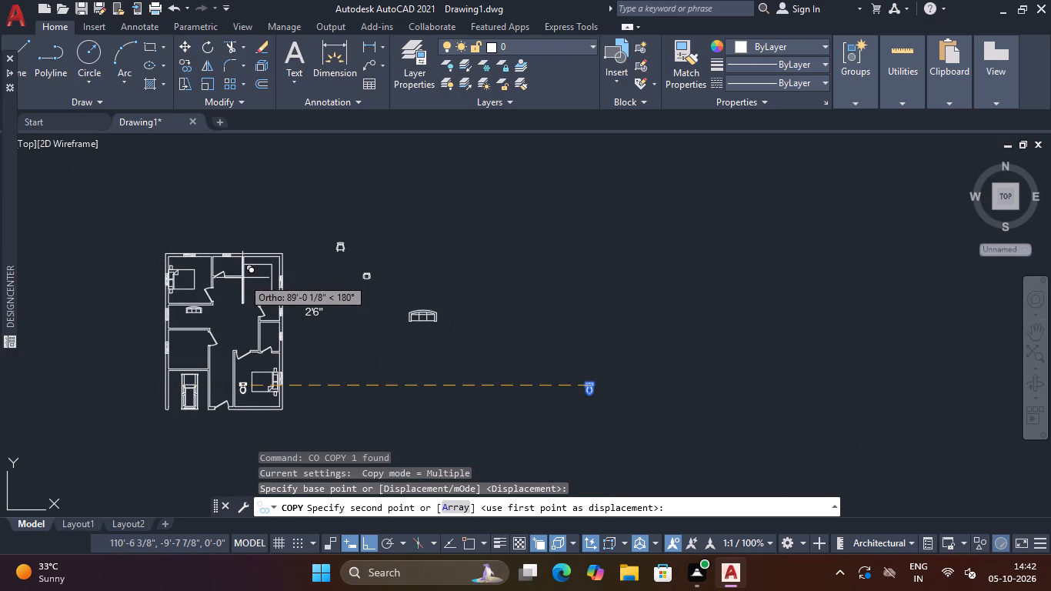
key("F8")
scroll(235, 263, "up", 2)
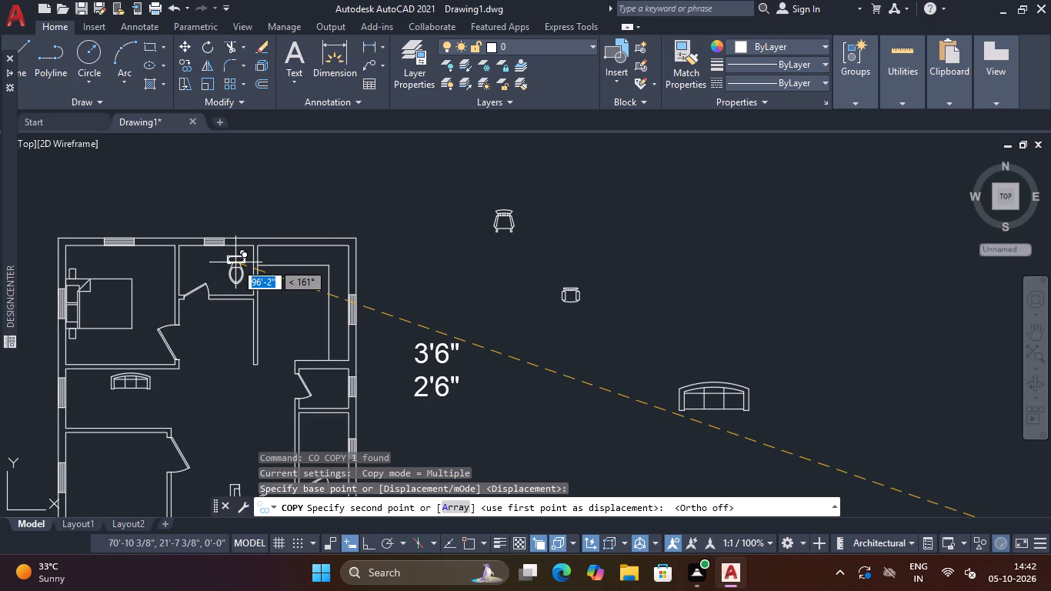
scroll(236, 262, "up", 3)
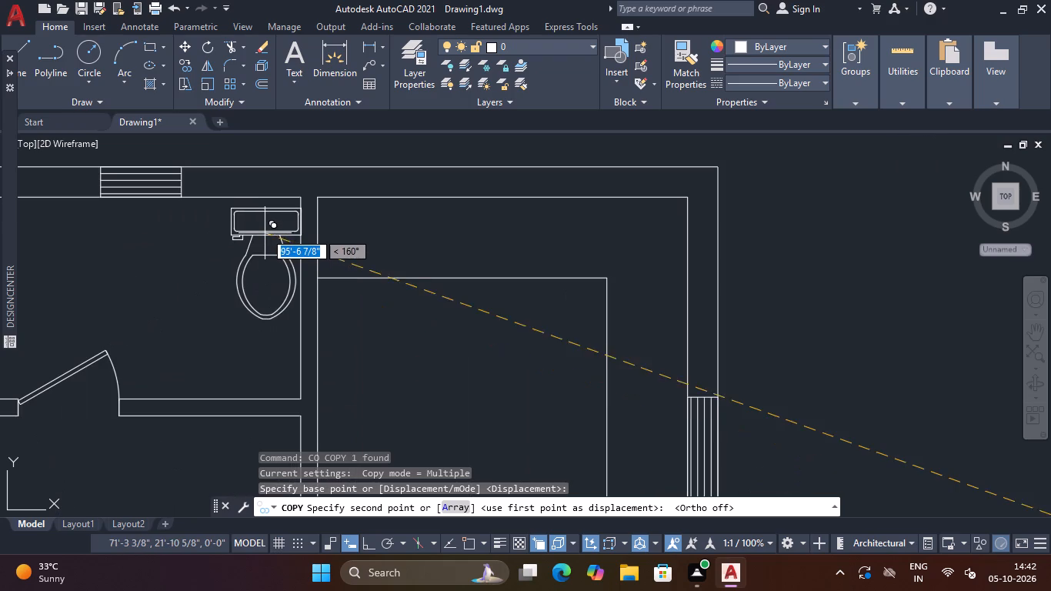
left_click(265, 223)
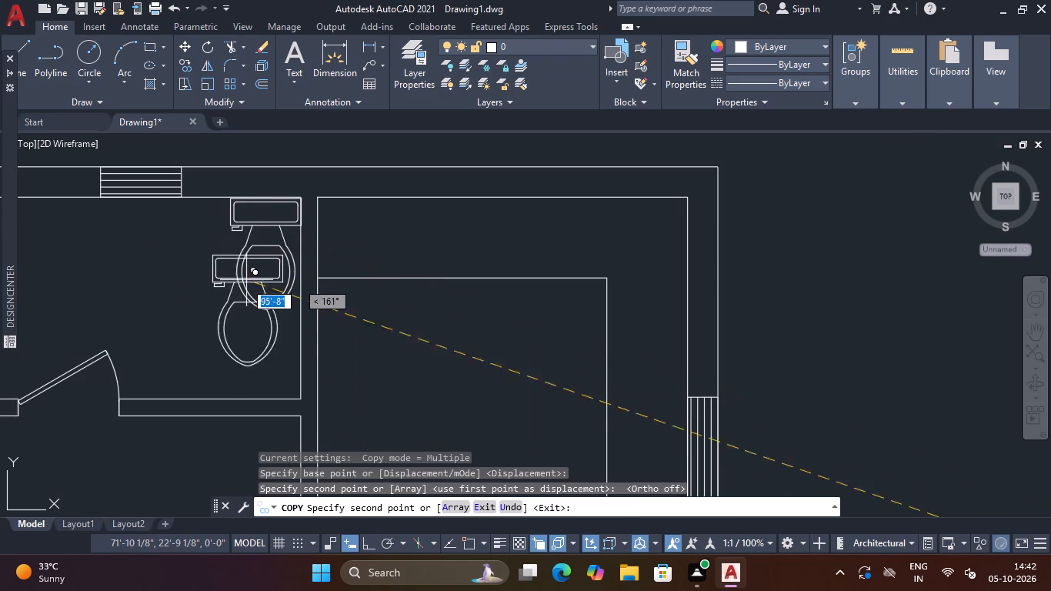
key("Escape")
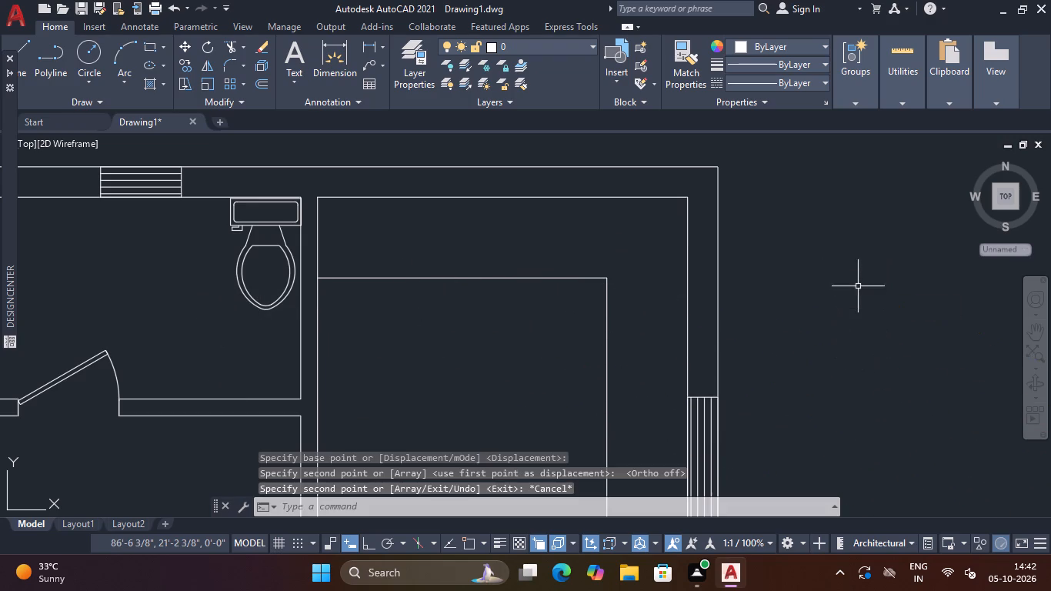
Look through DesignCenter's folder list and the Home - Space Planner blocks for further fixtures to insert.
scroll(332, 352, "down", 2)
scroll(509, 325, "down", 2)
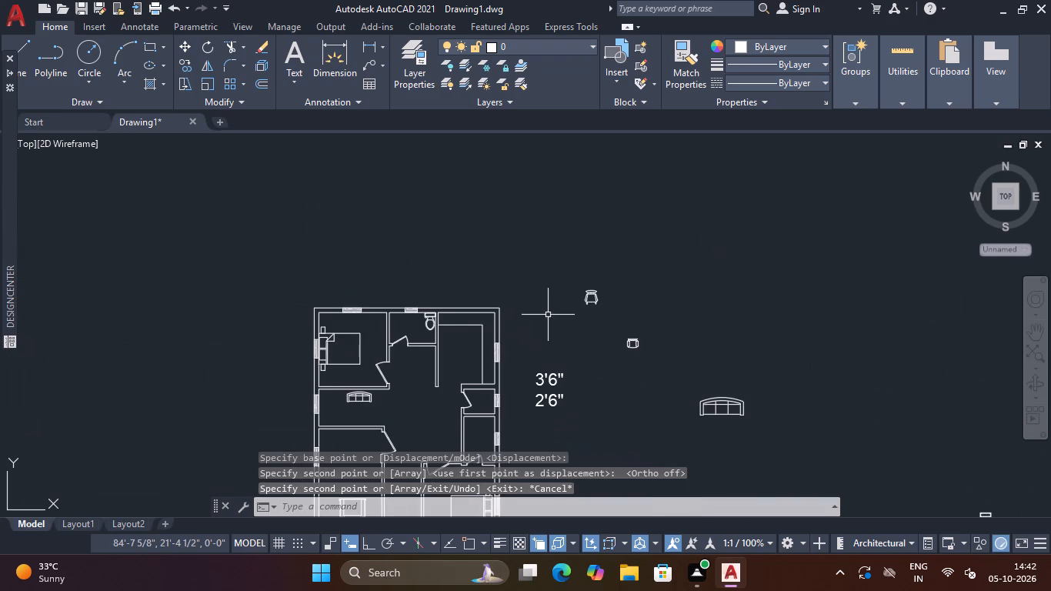
middle_click(548, 303)
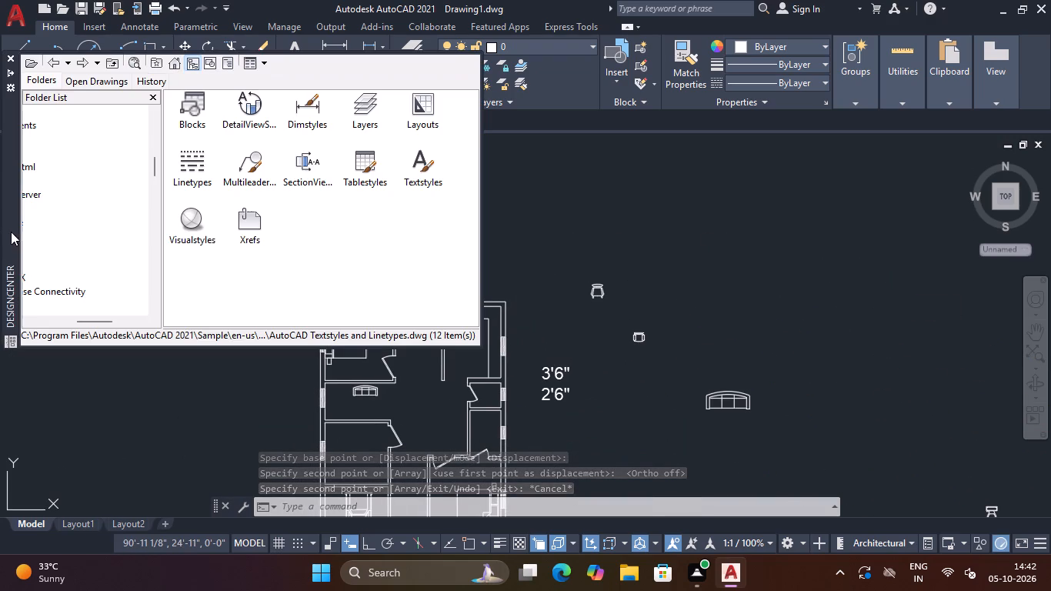
left_click(10, 232)
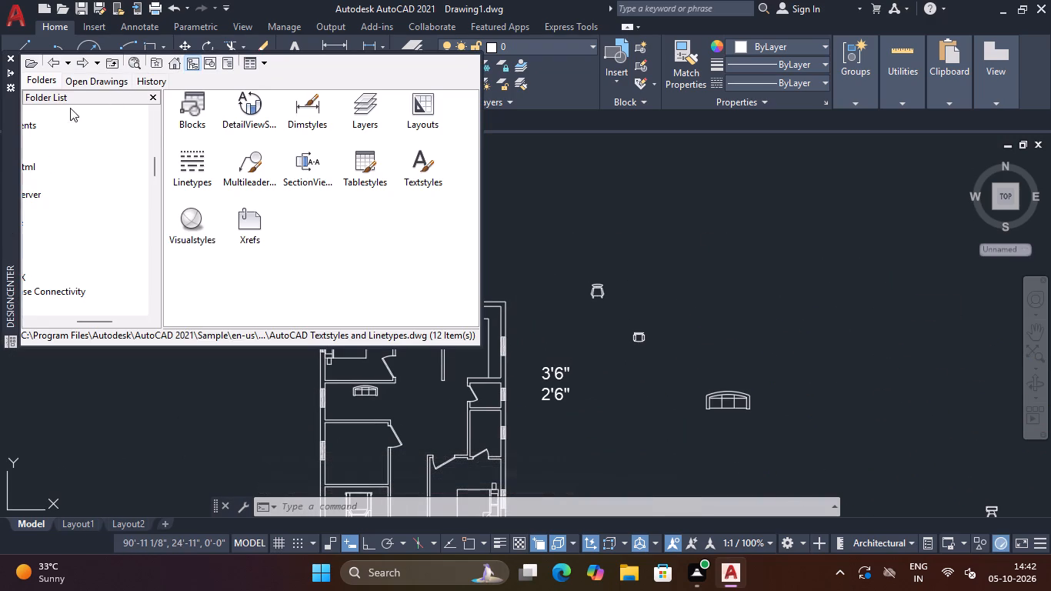
double_click(202, 106)
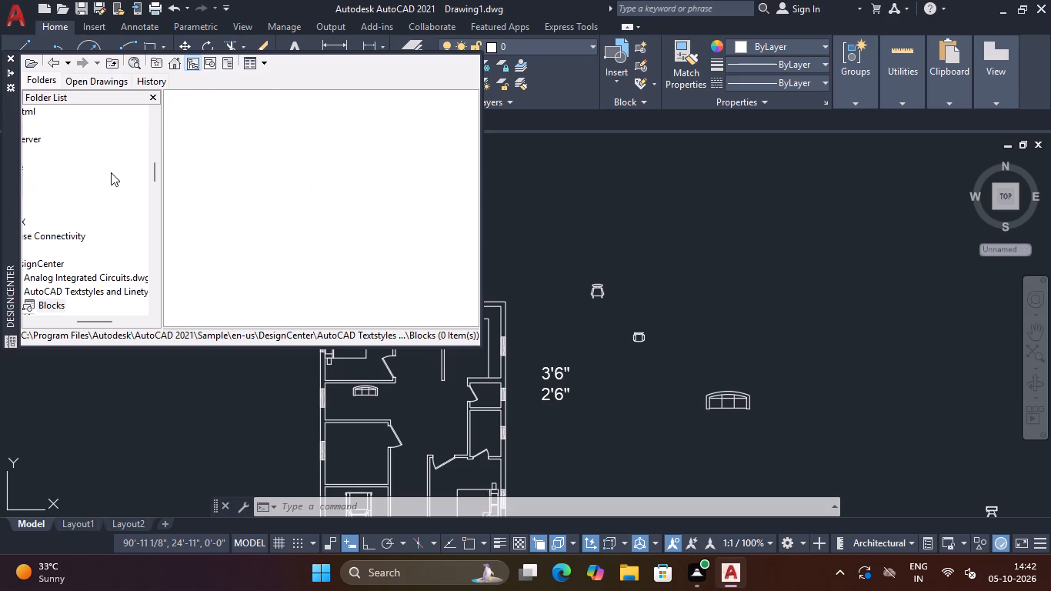
left_click(46, 63)
left_click(46, 63)
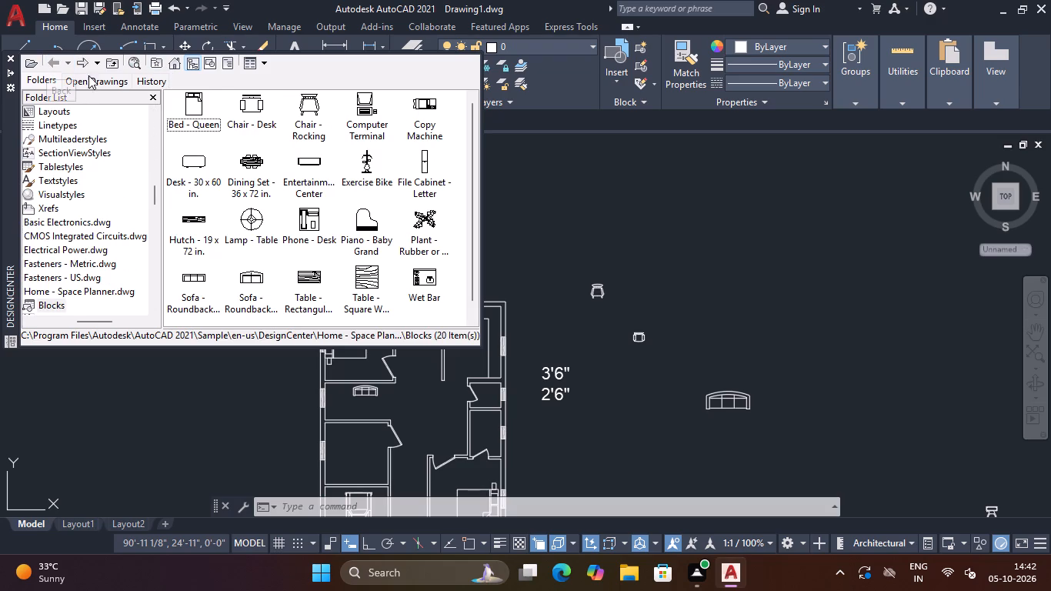
scroll(272, 165, "down", 4)
scroll(271, 165, "up", 2)
scroll(78, 183, "down", 2)
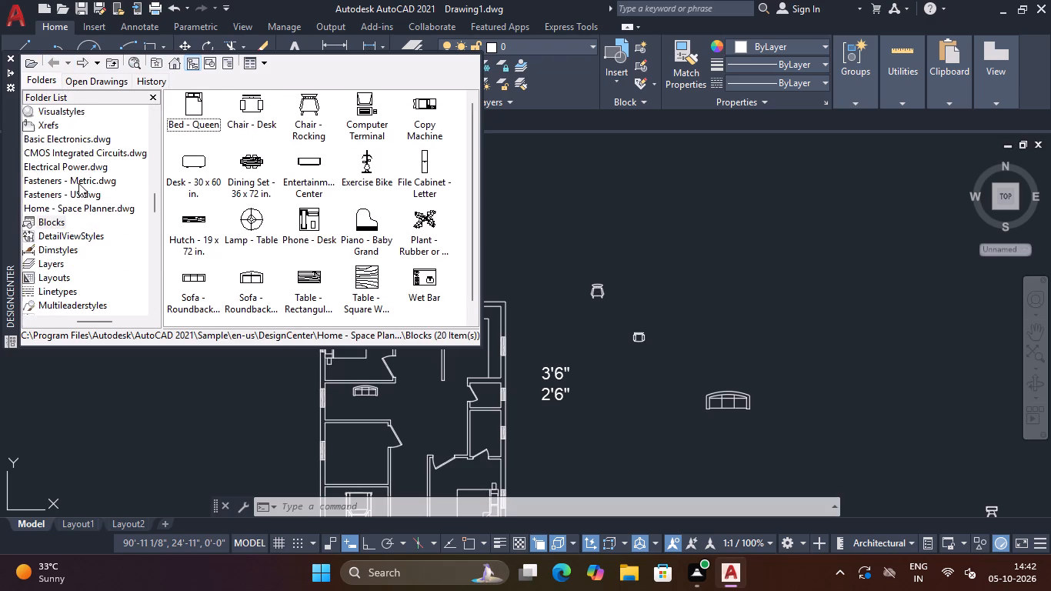
scroll(78, 183, "down", 1)
scroll(78, 183, "up", 13)
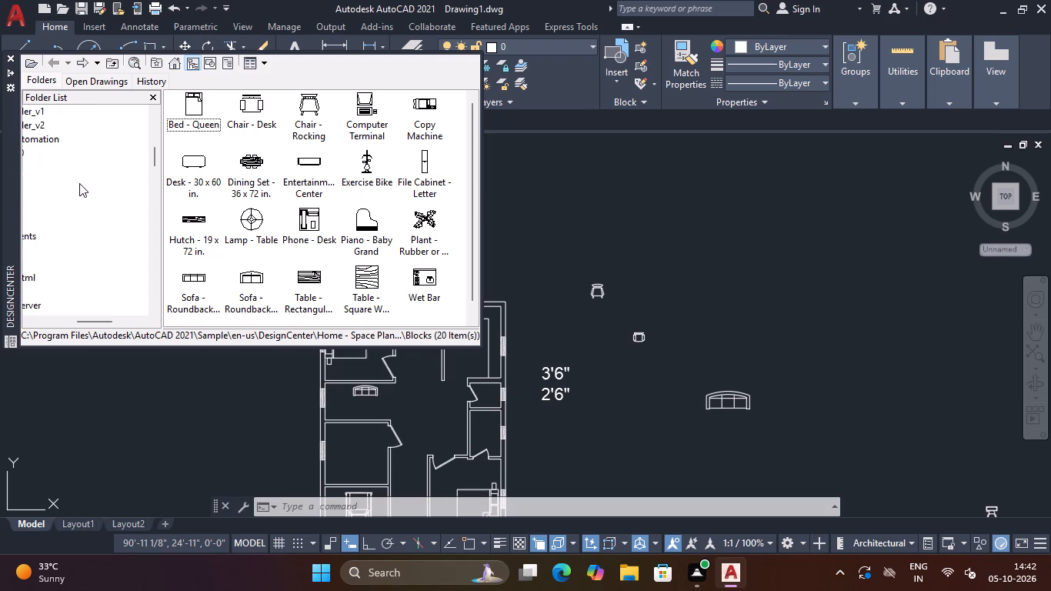
scroll(79, 183, "down", 3)
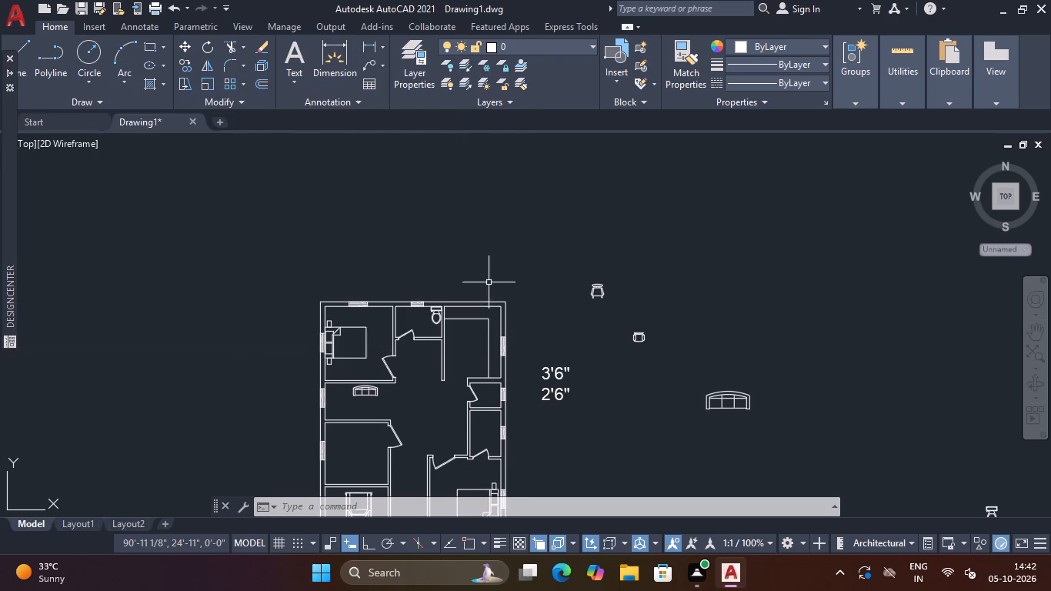
Widen the DesignCenter palette so more blocks fit in each row.
left_click(15, 282)
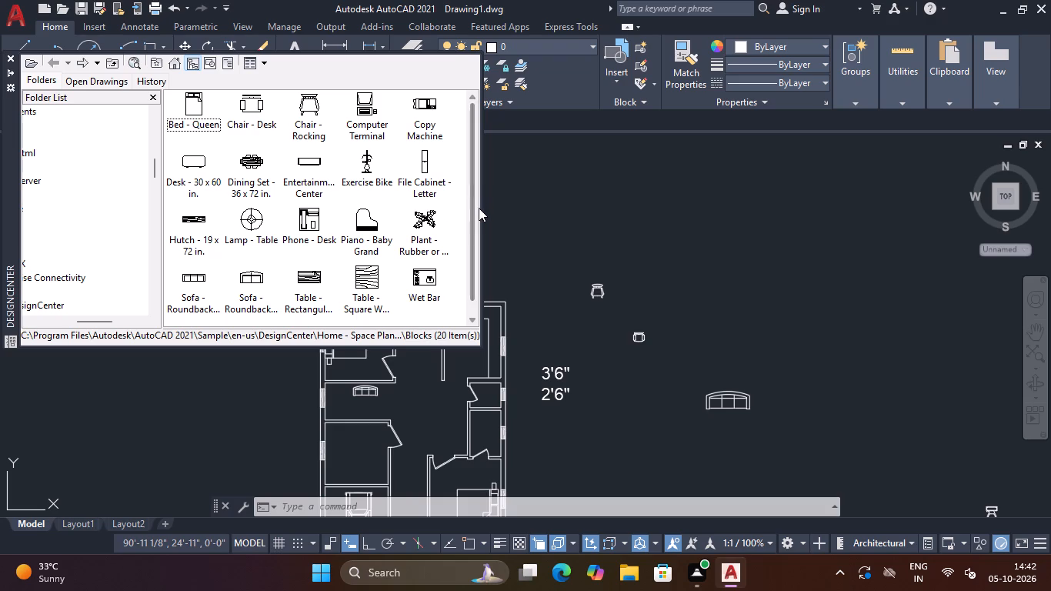
left_click_drag(483, 62, 713, 93)
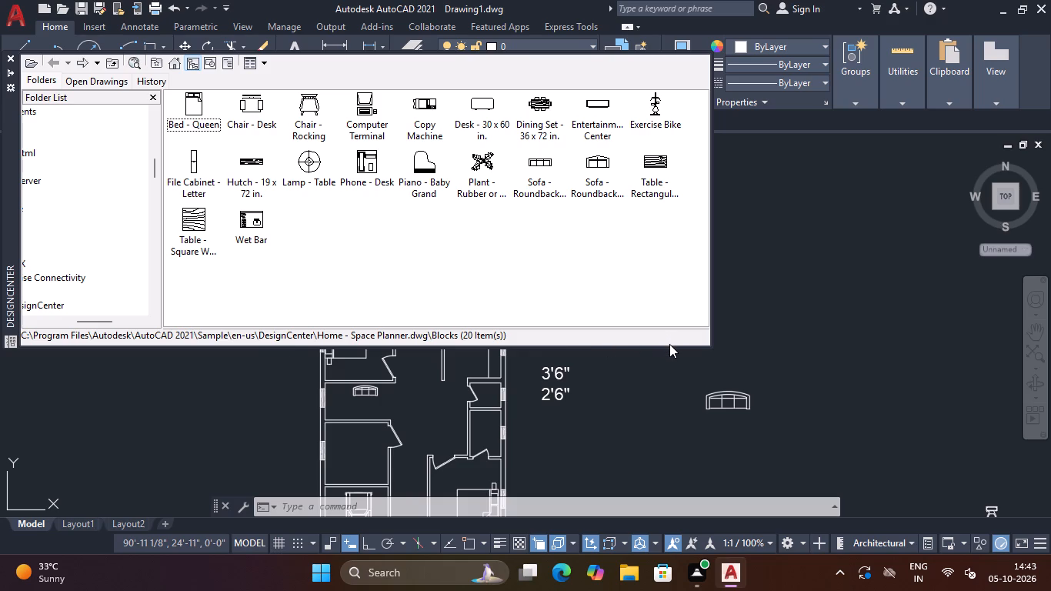
scroll(669, 344, "up", 5)
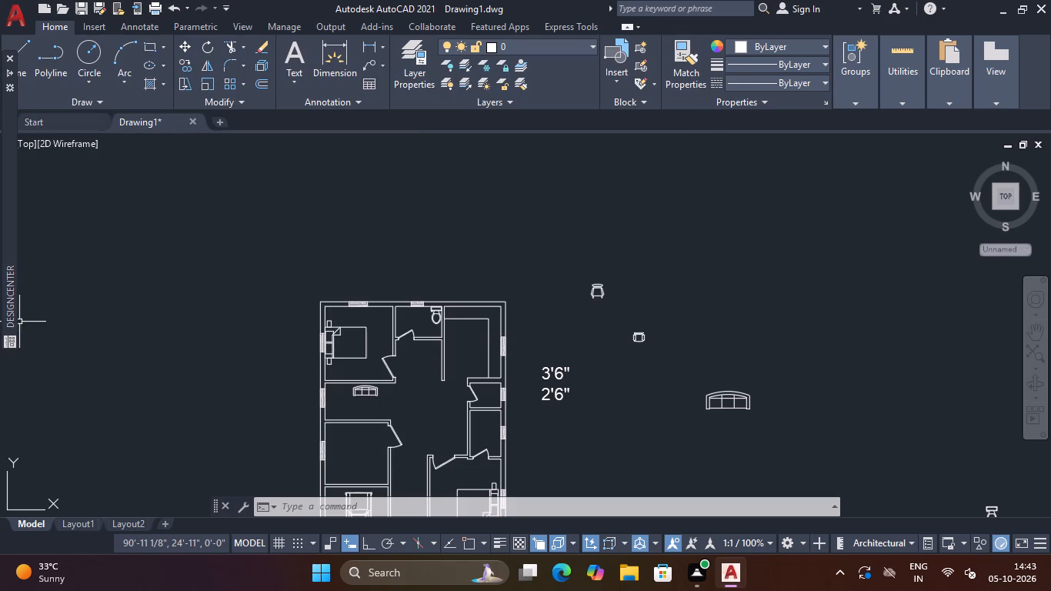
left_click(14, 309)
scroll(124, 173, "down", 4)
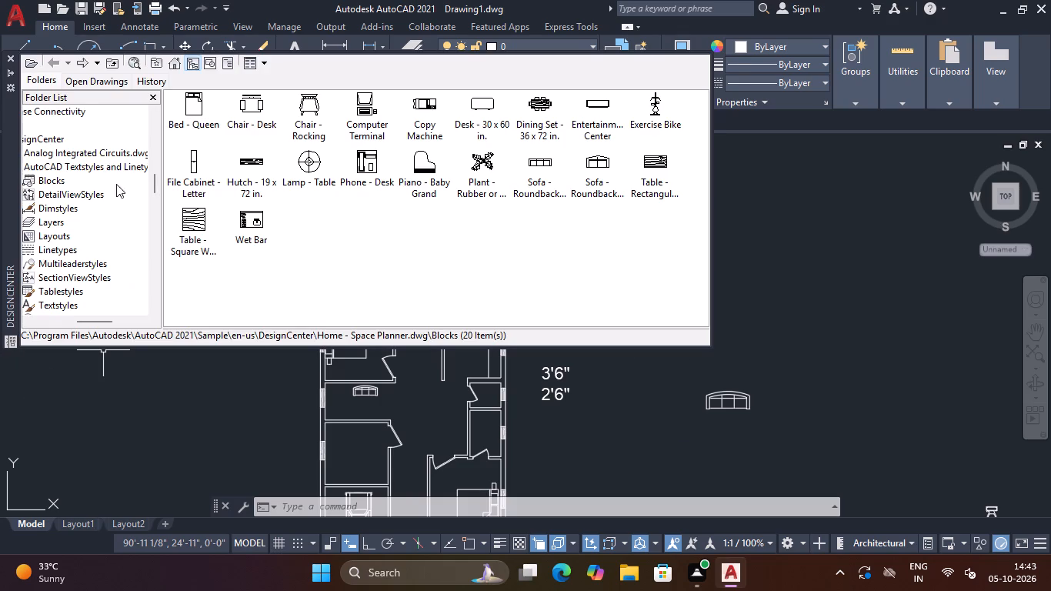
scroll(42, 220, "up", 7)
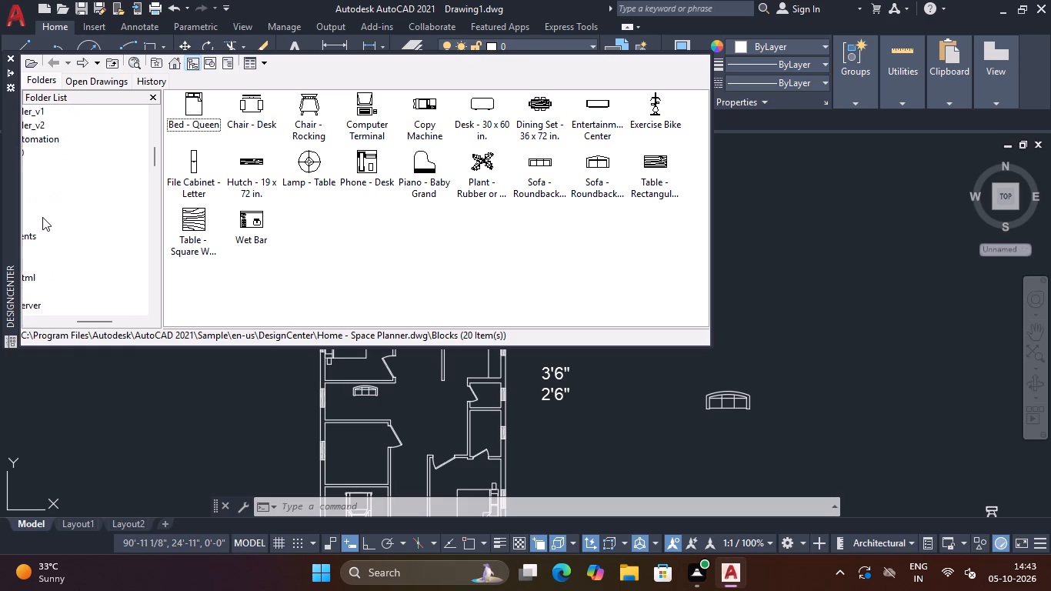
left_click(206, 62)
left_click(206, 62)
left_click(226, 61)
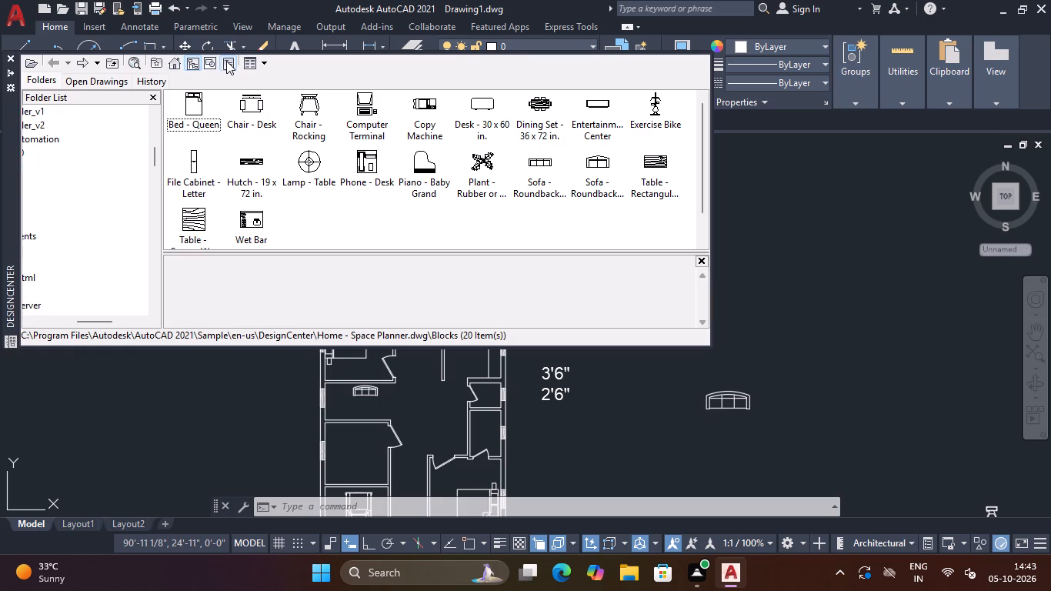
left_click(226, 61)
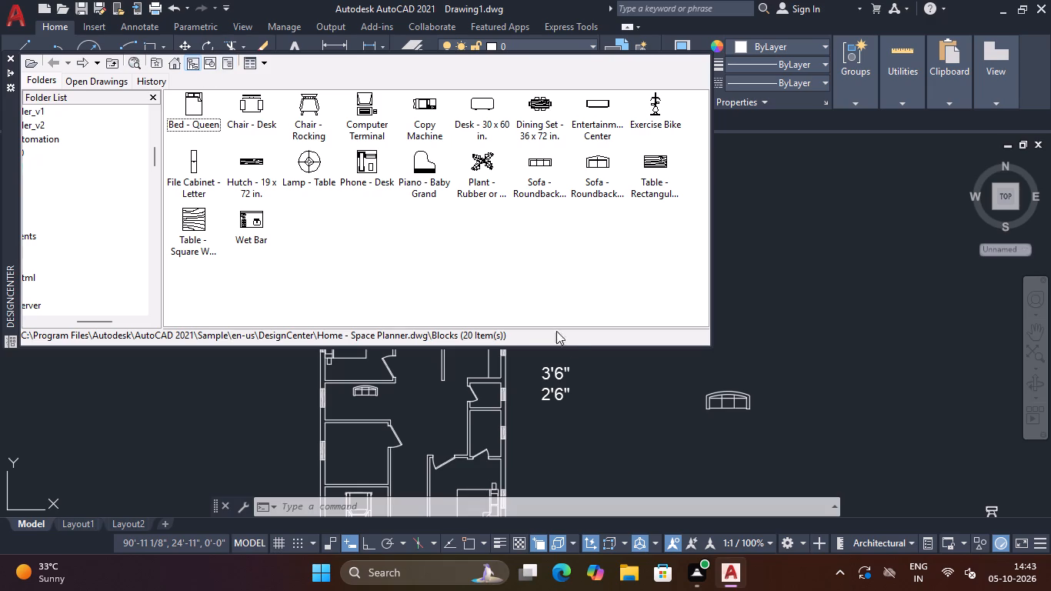
Make the DesignCenter palette taller so more of the folder list fits.
left_click_drag(610, 350, 610, 361)
left_click(610, 361)
key("Escape")
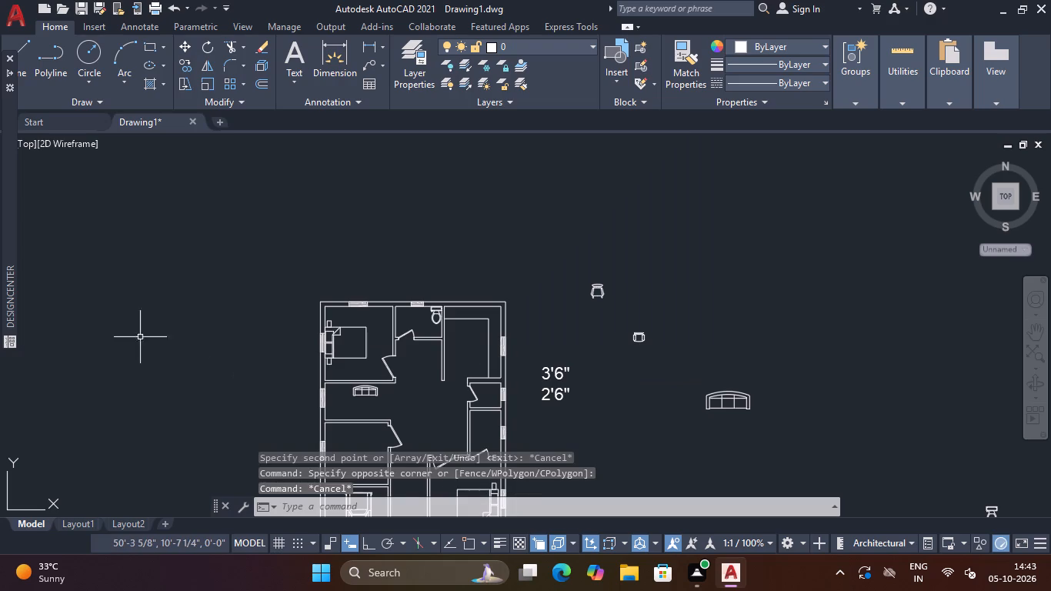
left_click(8, 249)
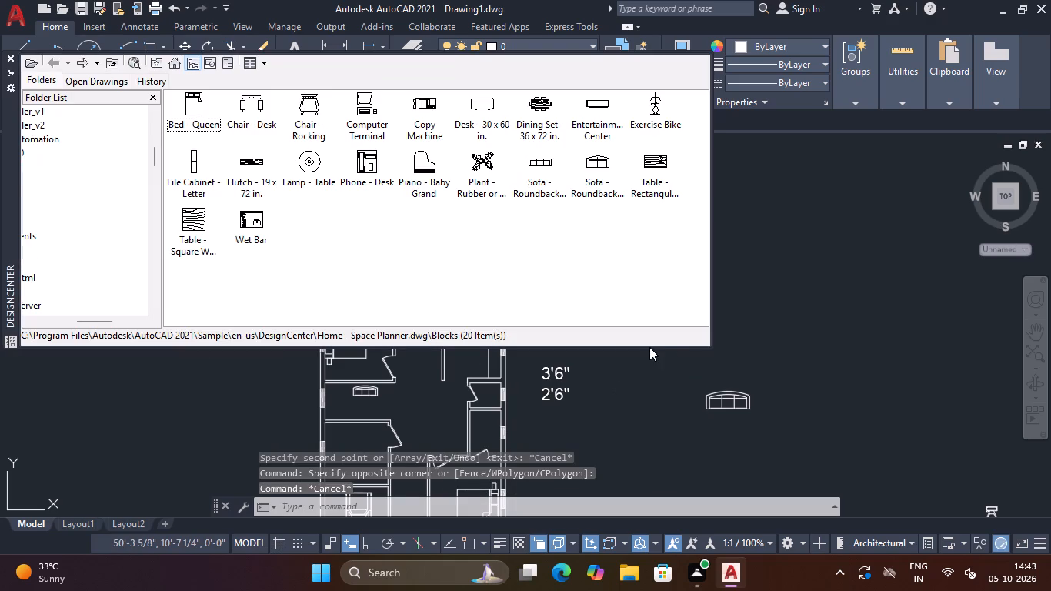
left_click_drag(639, 348, 649, 479)
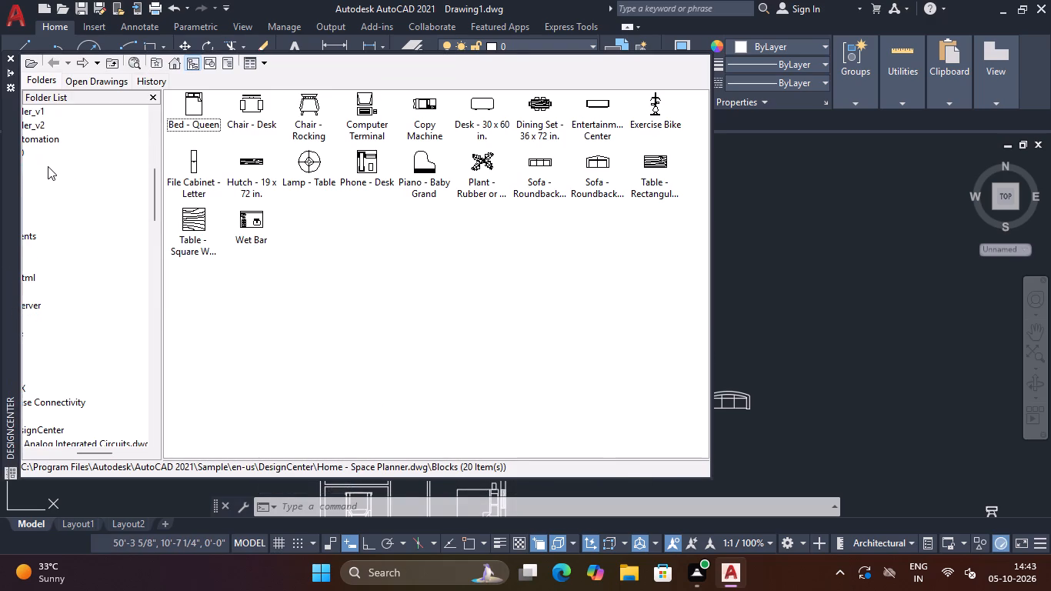
Search the DesignCenter folder list for other block sources, and close the folder list.
middle_click_drag(49, 168, 94, 176)
scroll(95, 176, "down", 4)
scroll(95, 177, "up", 4)
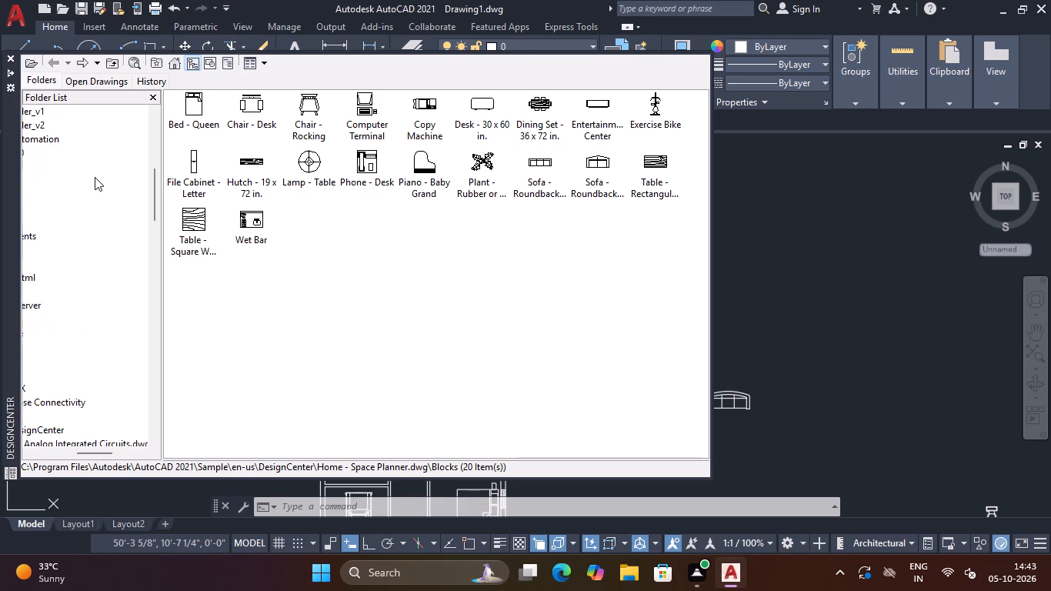
left_click(59, 65)
scroll(65, 160, "up", 6)
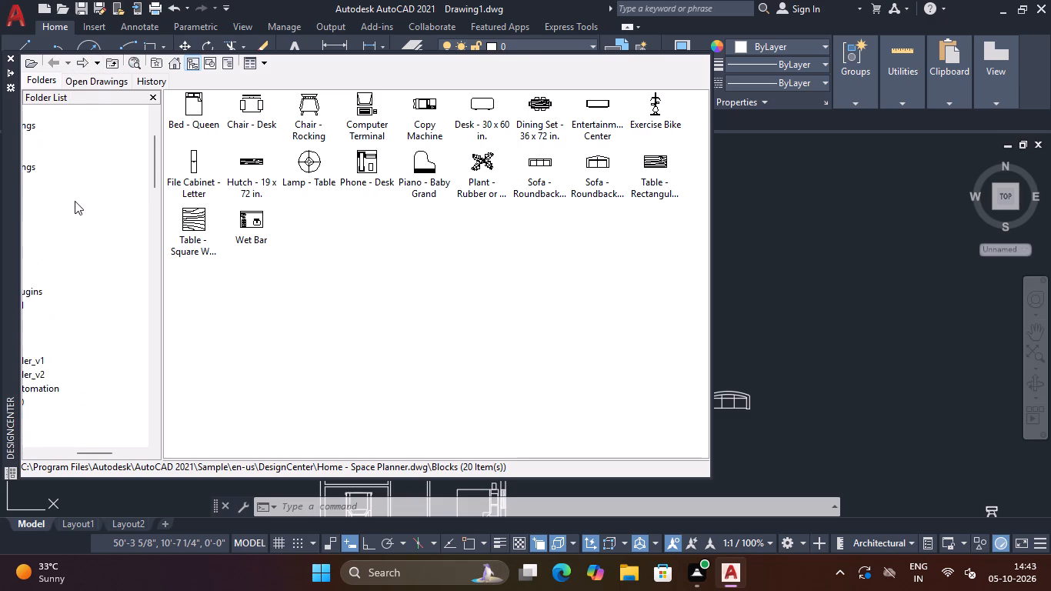
middle_click_drag(75, 201, 104, 210)
scroll(85, 171, "up", 9)
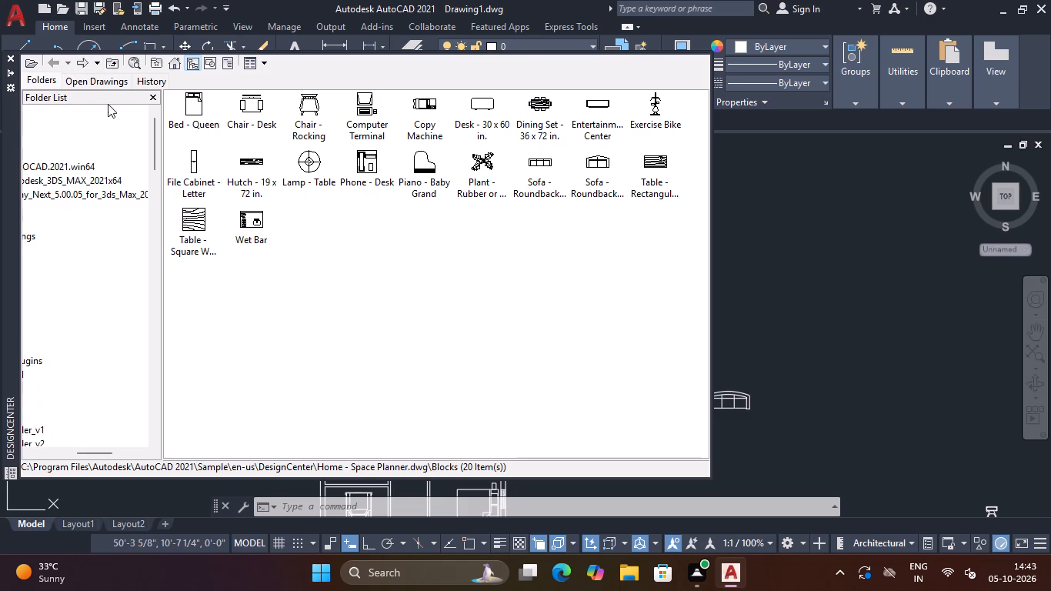
left_click(150, 97)
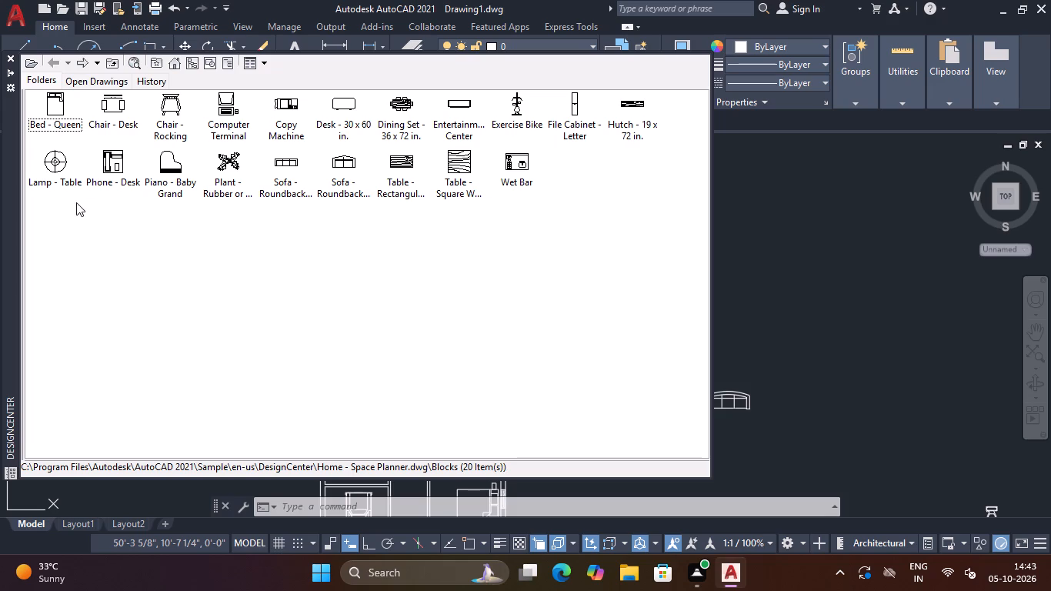
Look through DesignCenter's sample drawings and reopen the Home - Space Planner blocks to check for bathroom fixtures.
left_click(36, 62)
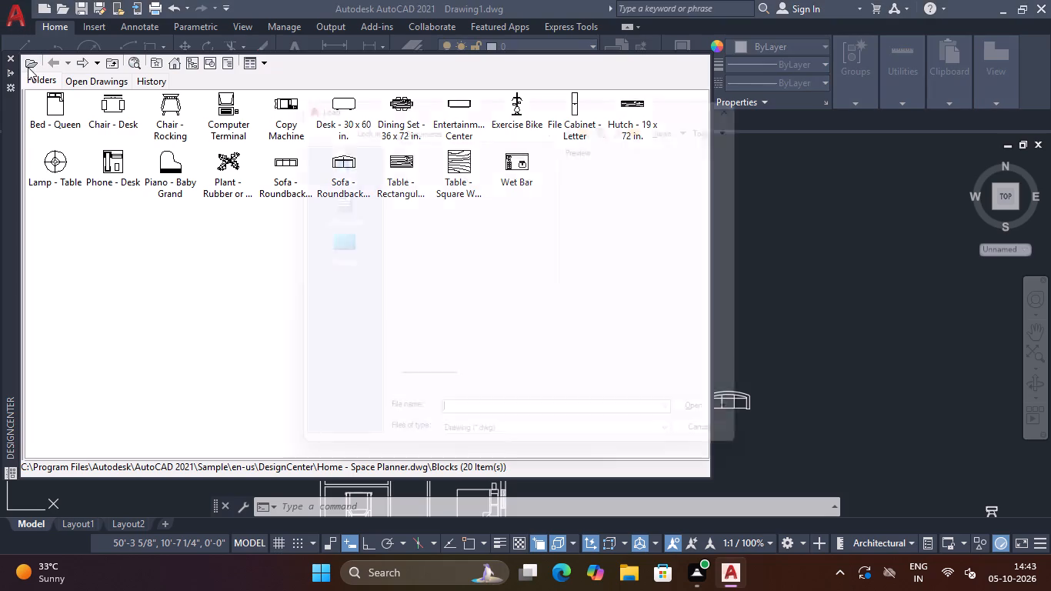
left_click(764, 98)
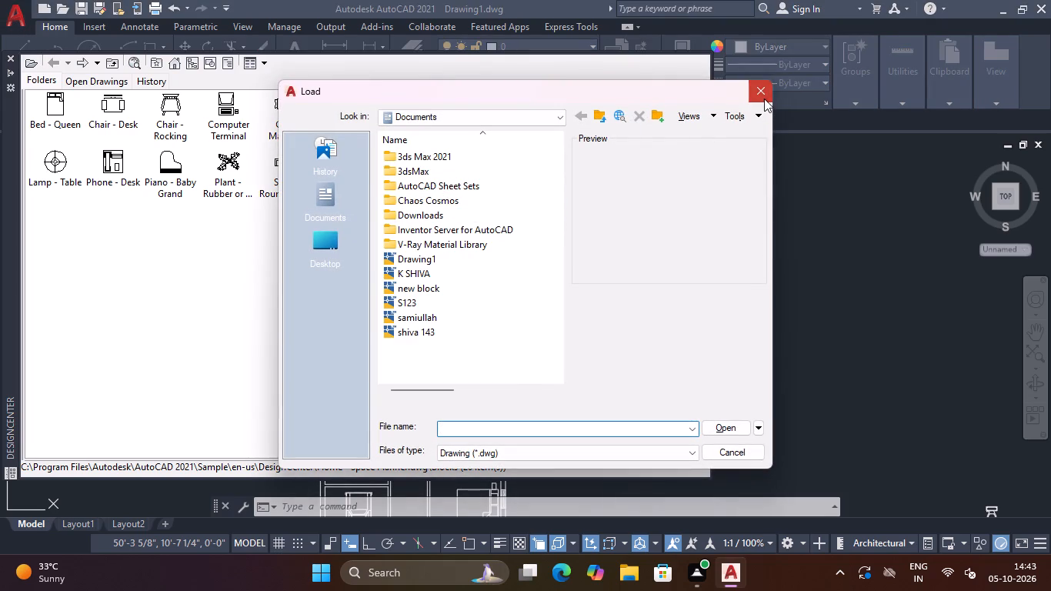
left_click(114, 69)
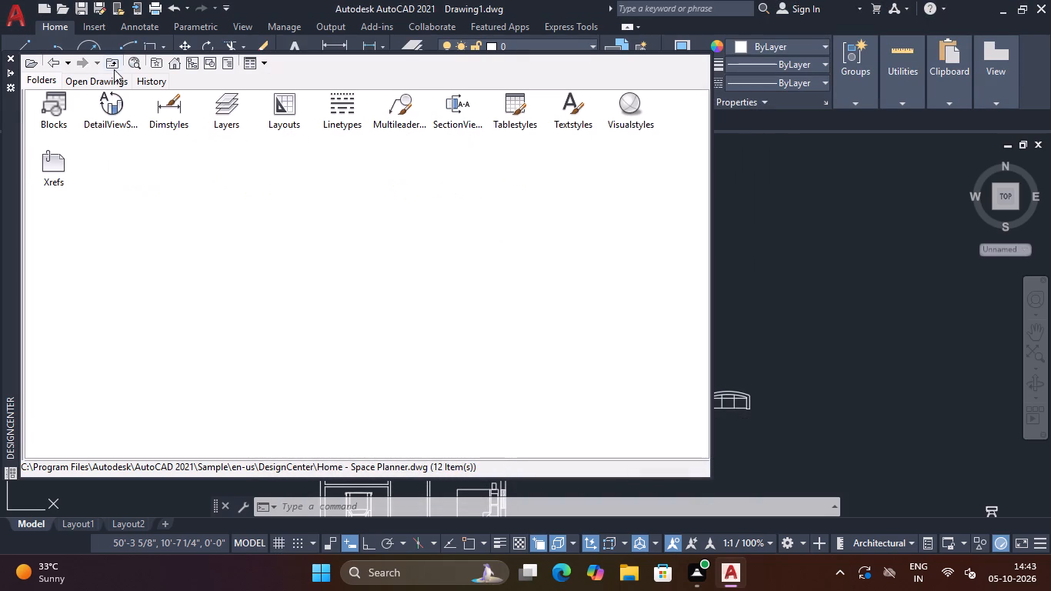
left_click(117, 68)
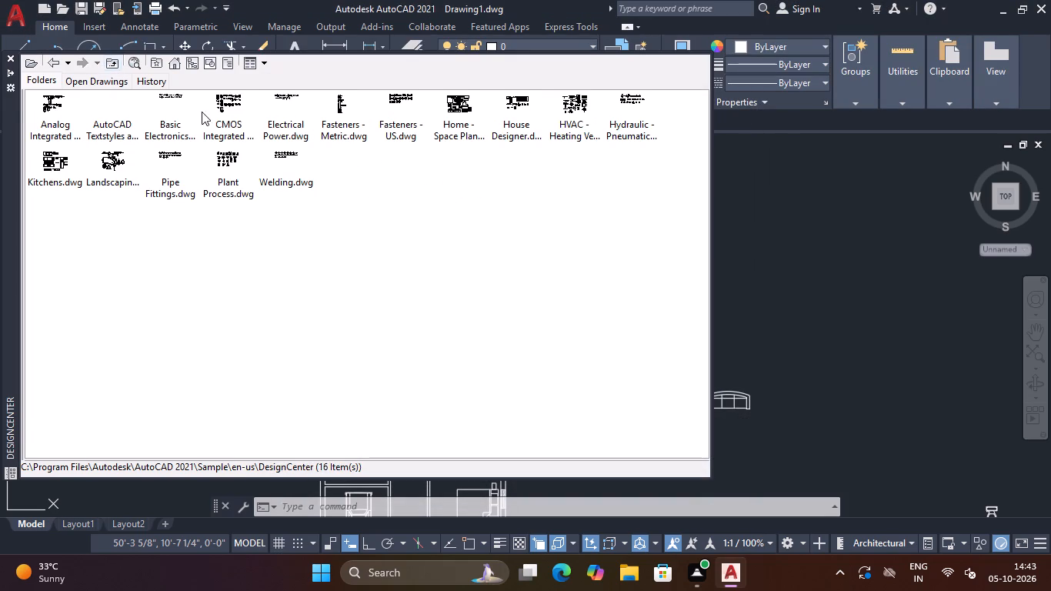
double_click(469, 125)
double_click(68, 101)
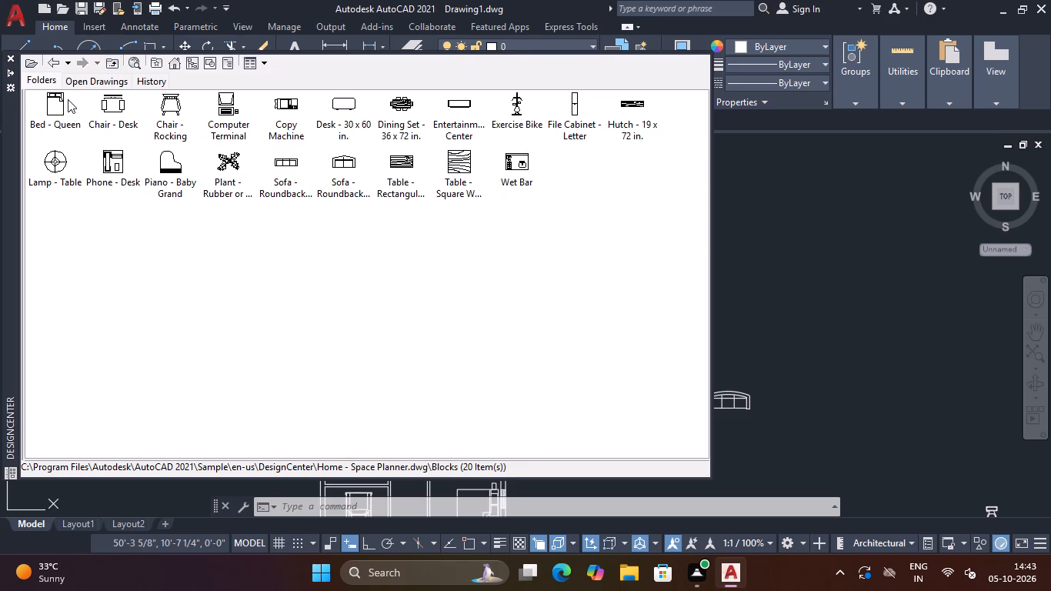
Open the blocks of House Designer.dwg and insert the Bath Tub - 26 x 60 in. block in the empty area outside the plan.
left_click(111, 64)
left_click(111, 64)
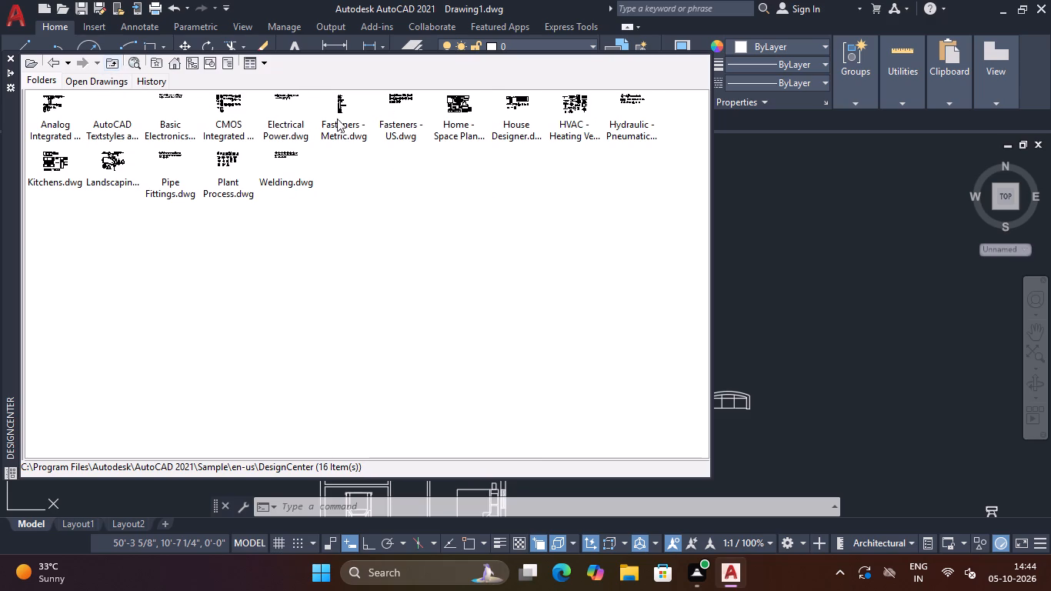
double_click(513, 115)
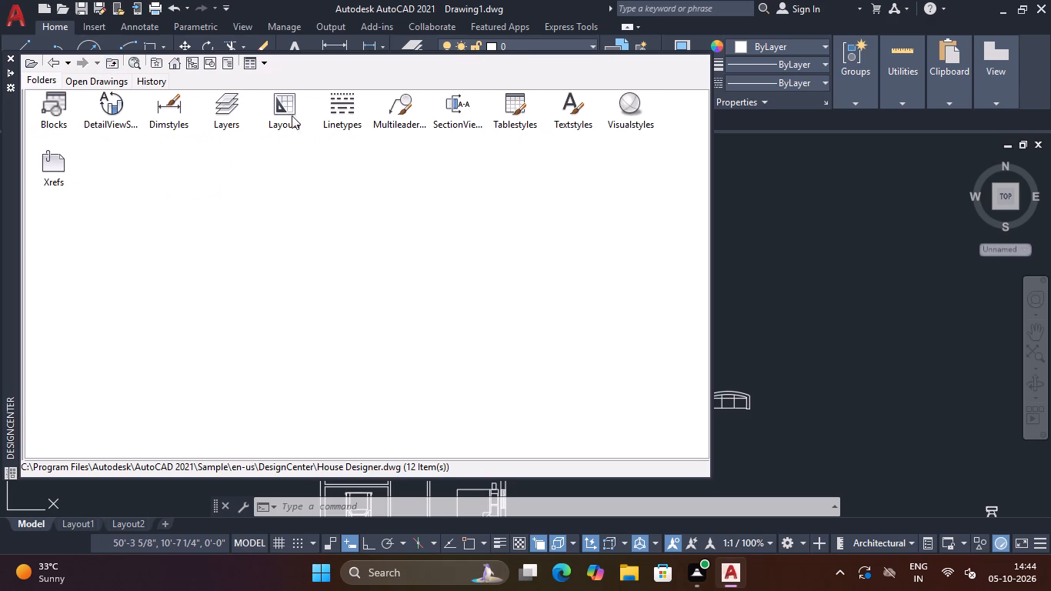
double_click(61, 100)
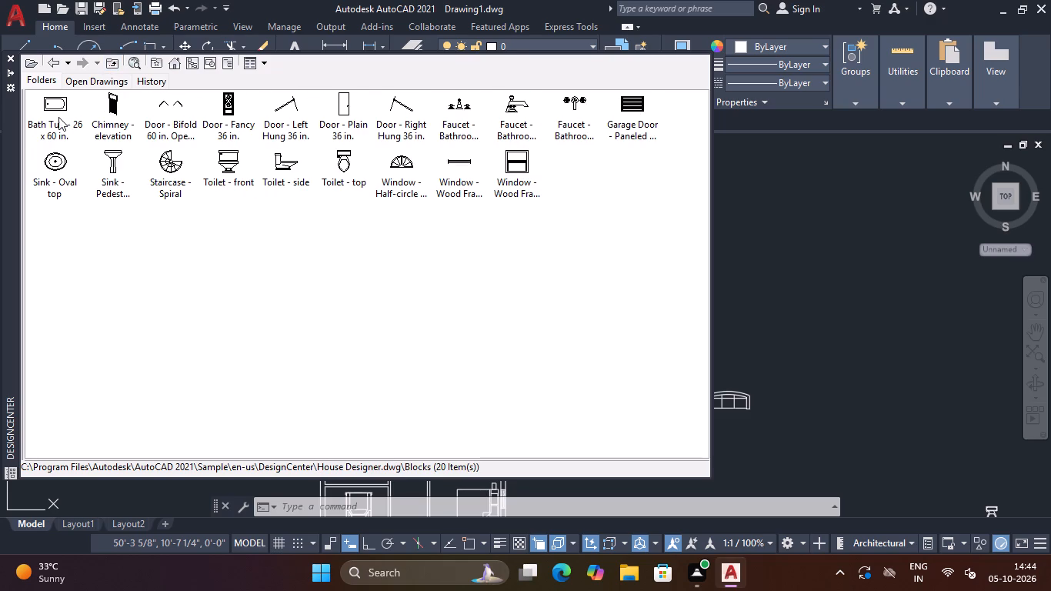
left_click_drag(58, 117, 779, 260)
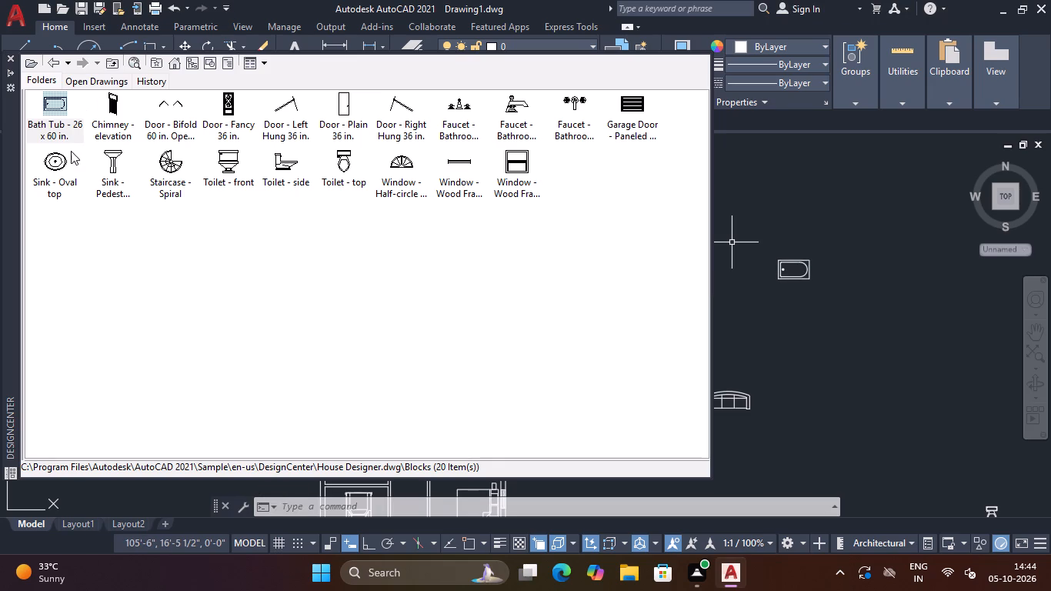
Insert the Sink - Oval top block above the bath tub, place Faucet - Bathroom top on it, and close DesignCenter.
left_click_drag(64, 159, 759, 195)
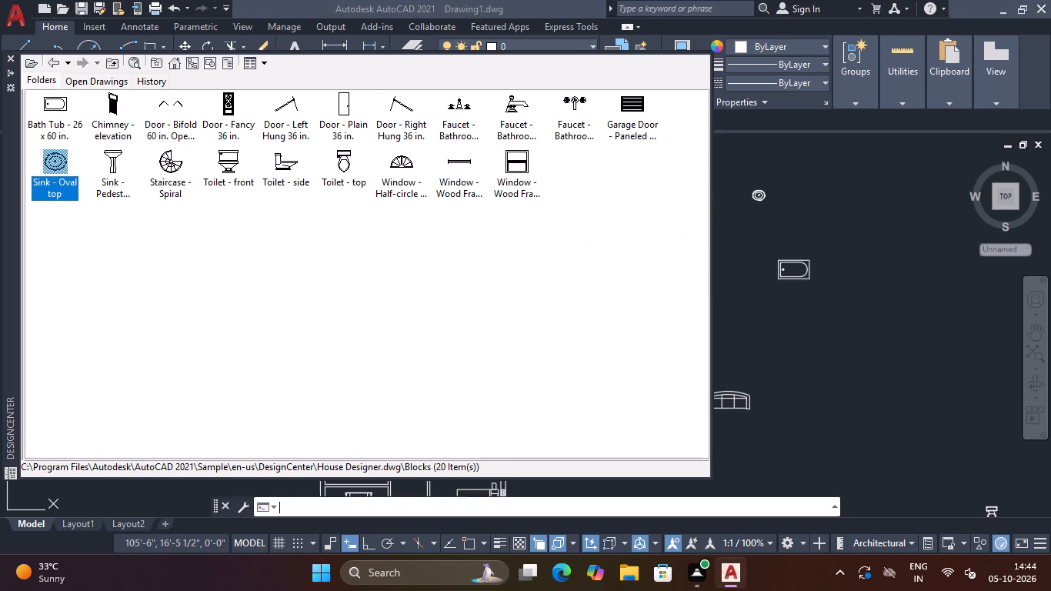
left_click_drag(579, 108, 759, 187)
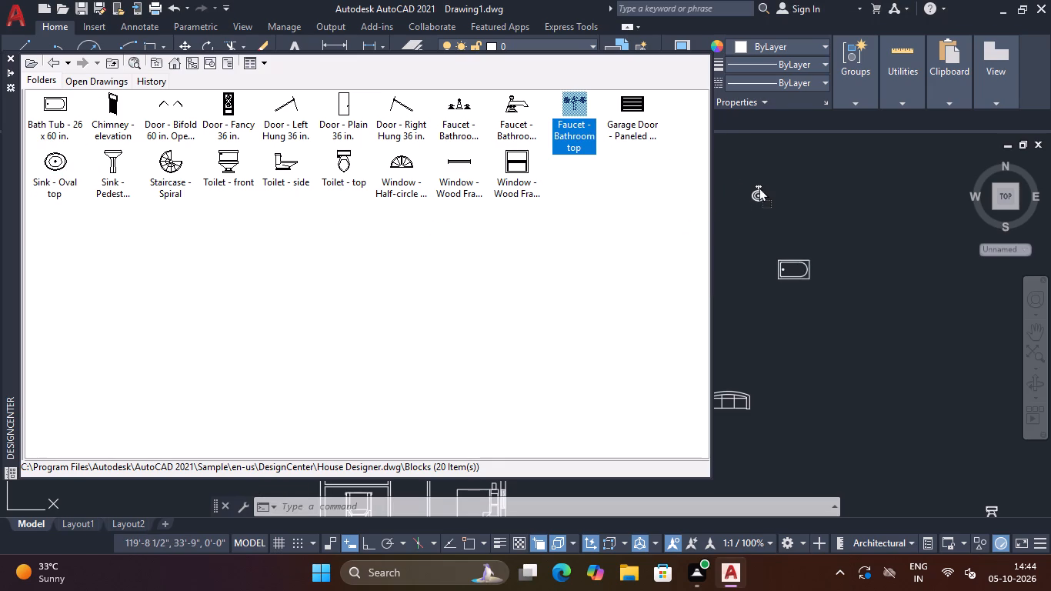
left_click_drag(759, 187, 758, 194)
left_click_drag(758, 194, 759, 192)
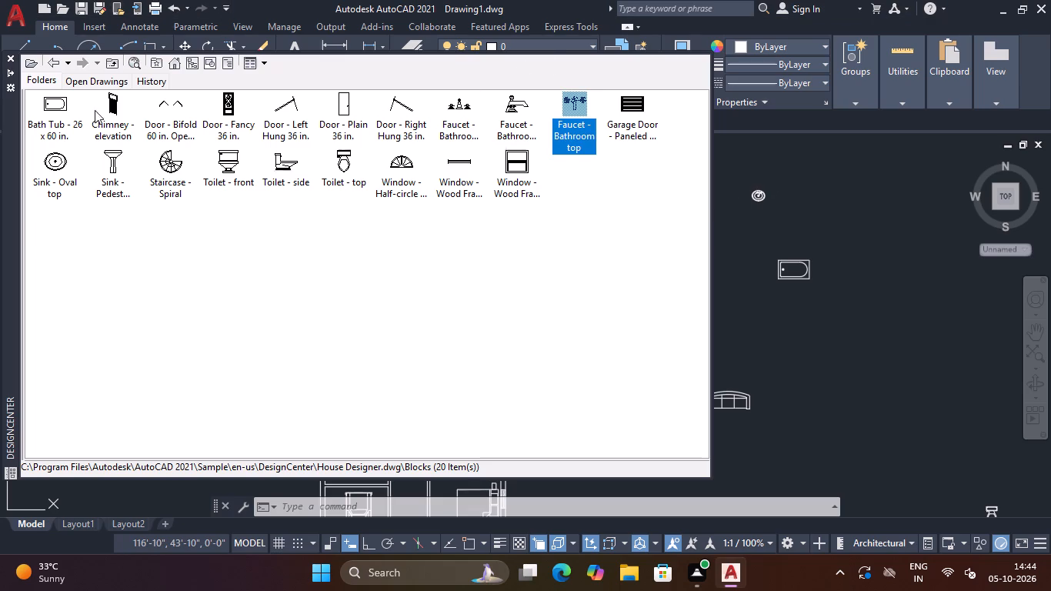
left_click(10, 62)
Erase the sofa inside the floor plan, in the space just below the upper-left bedroom.
scroll(429, 394, "down", 2)
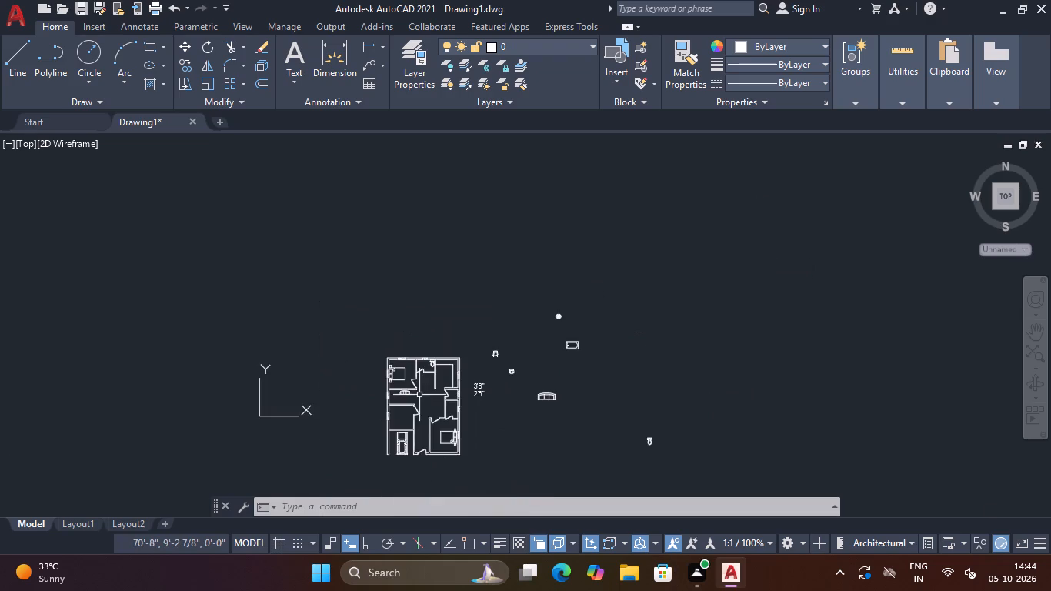
scroll(416, 396, "up", 2)
middle_click_drag(402, 401, 405, 380)
scroll(385, 379, "up", 3)
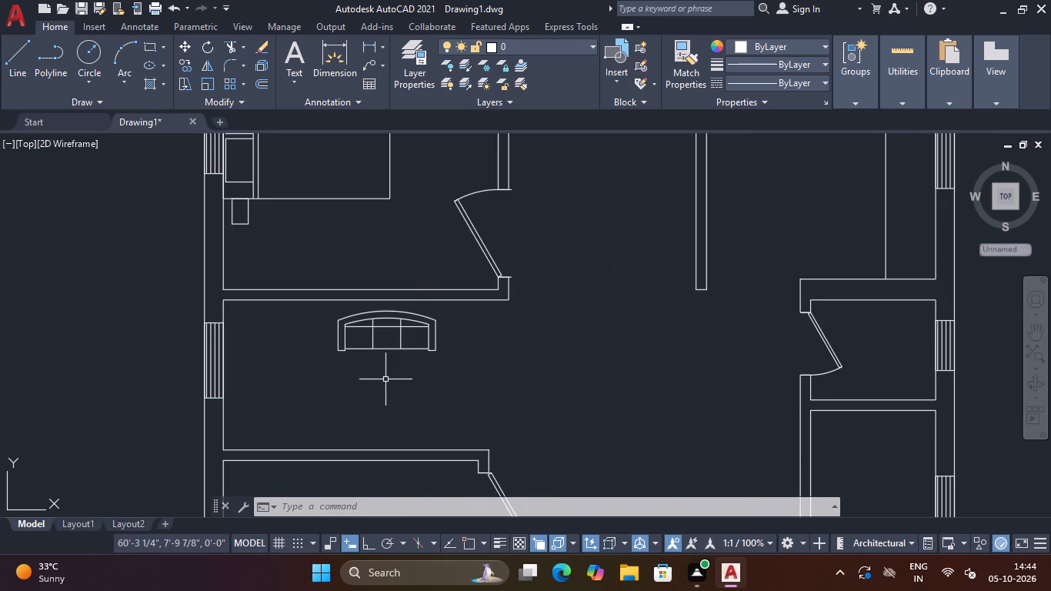
left_click(443, 312)
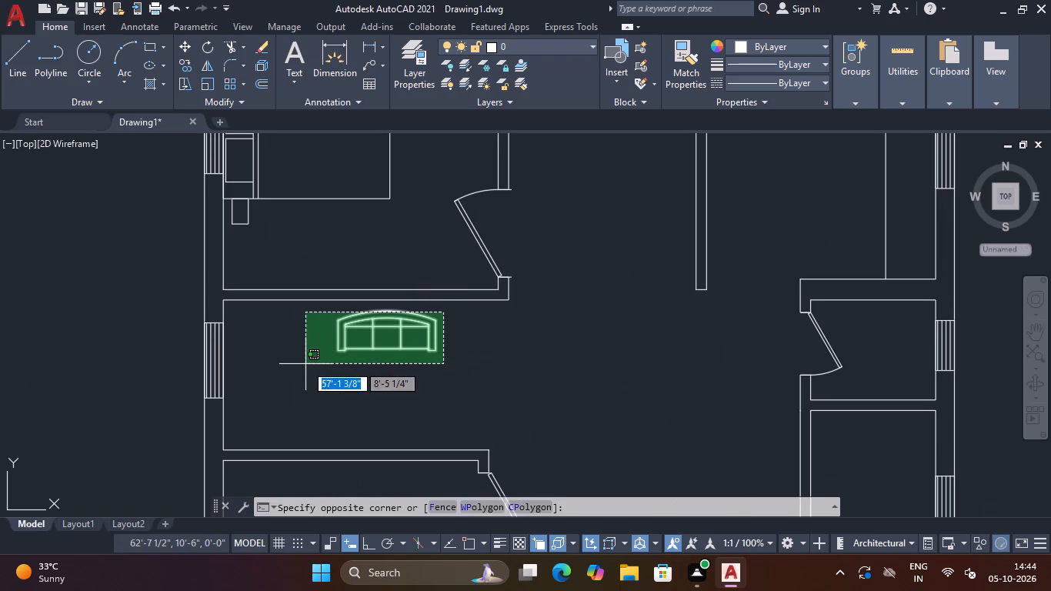
left_click(323, 369)
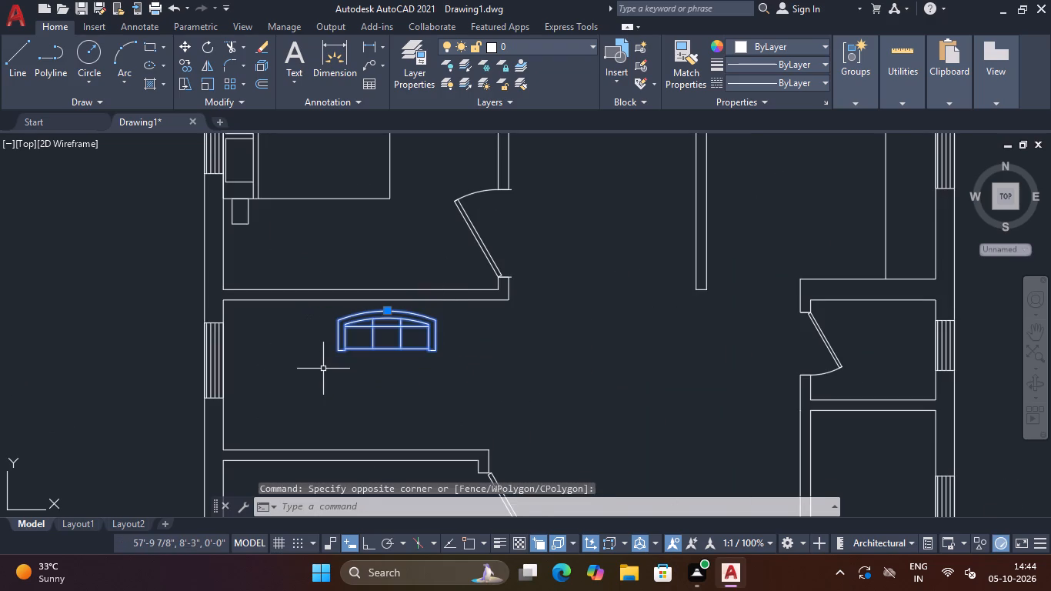
key("Delete")
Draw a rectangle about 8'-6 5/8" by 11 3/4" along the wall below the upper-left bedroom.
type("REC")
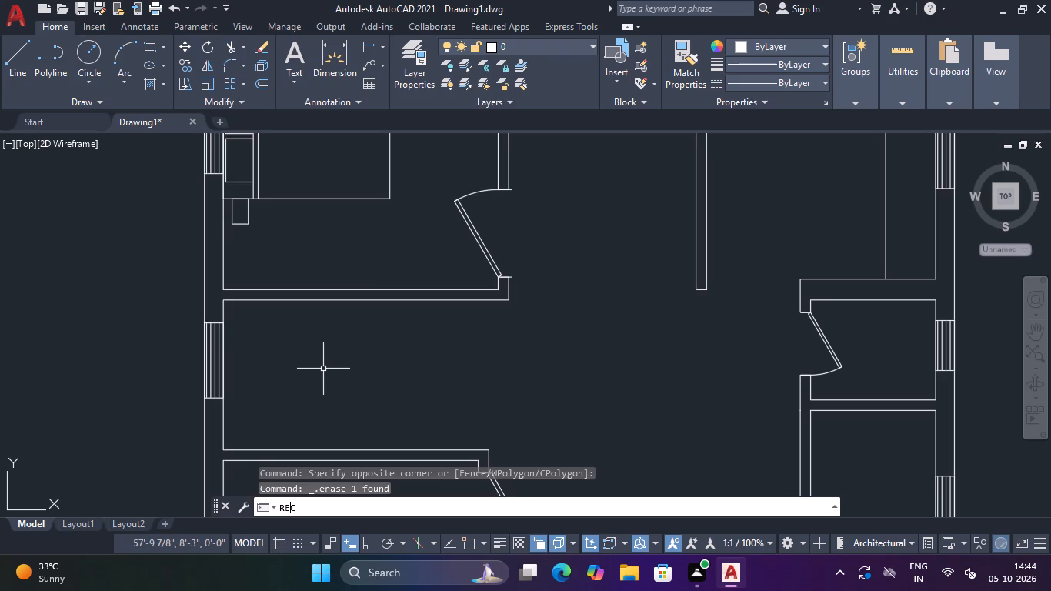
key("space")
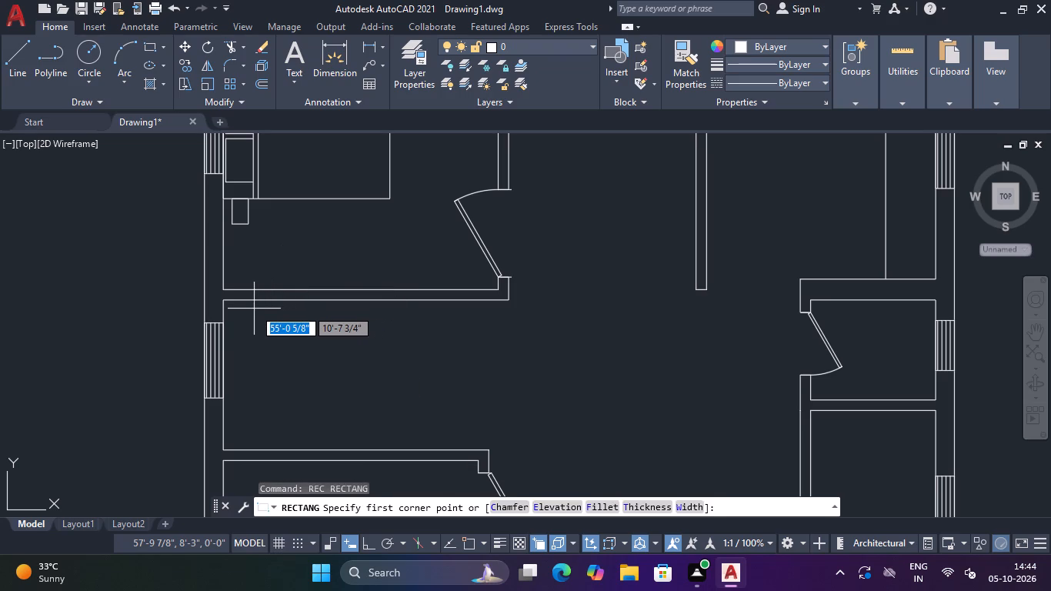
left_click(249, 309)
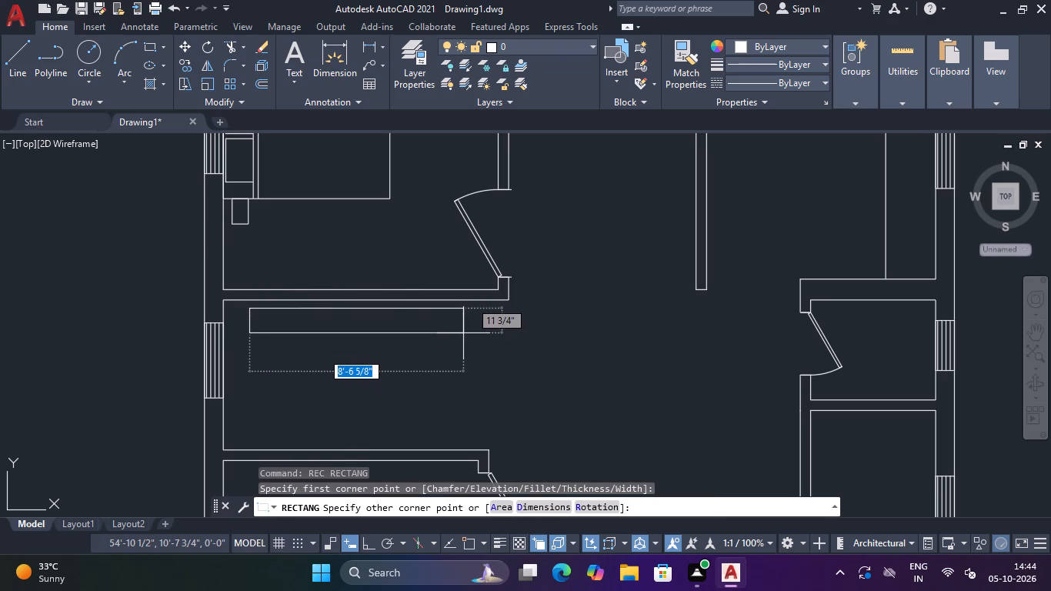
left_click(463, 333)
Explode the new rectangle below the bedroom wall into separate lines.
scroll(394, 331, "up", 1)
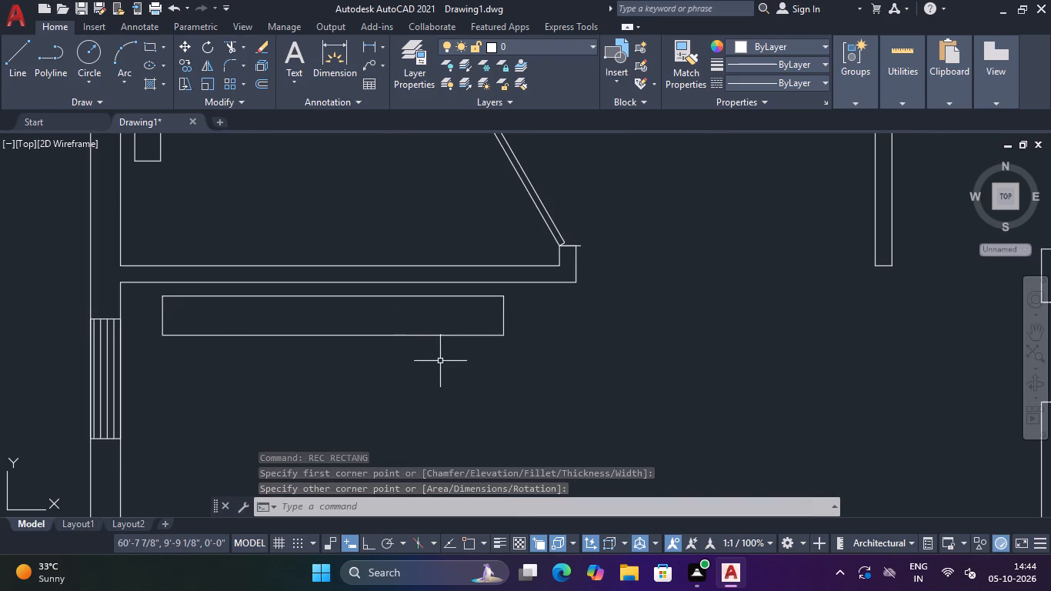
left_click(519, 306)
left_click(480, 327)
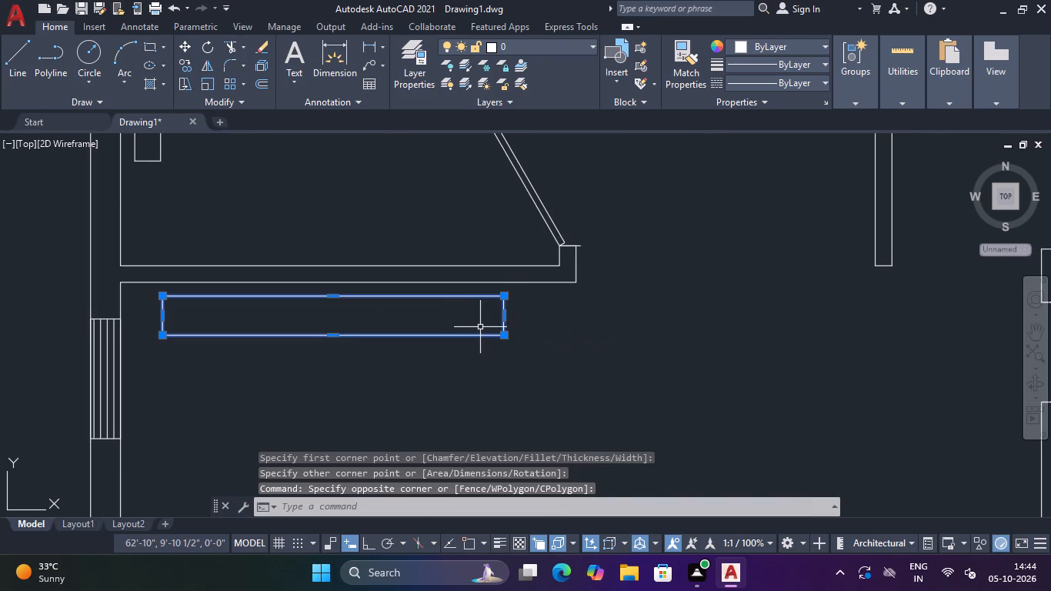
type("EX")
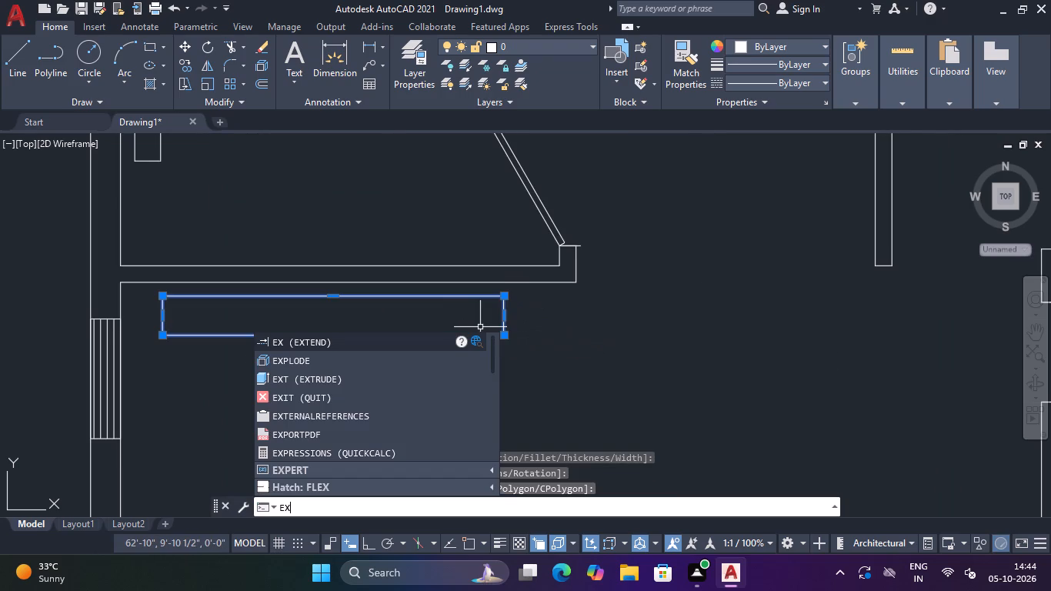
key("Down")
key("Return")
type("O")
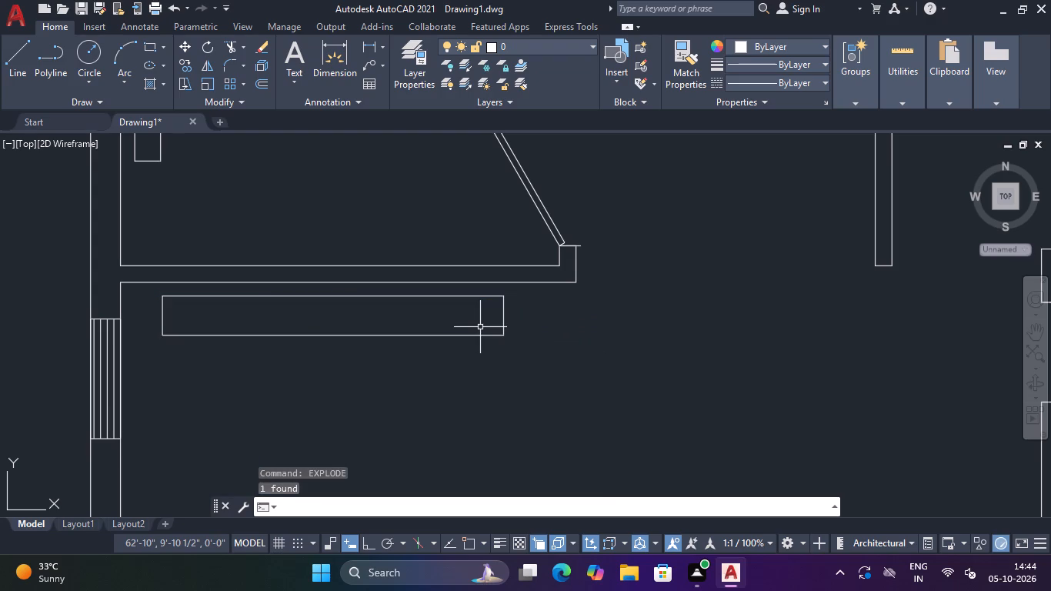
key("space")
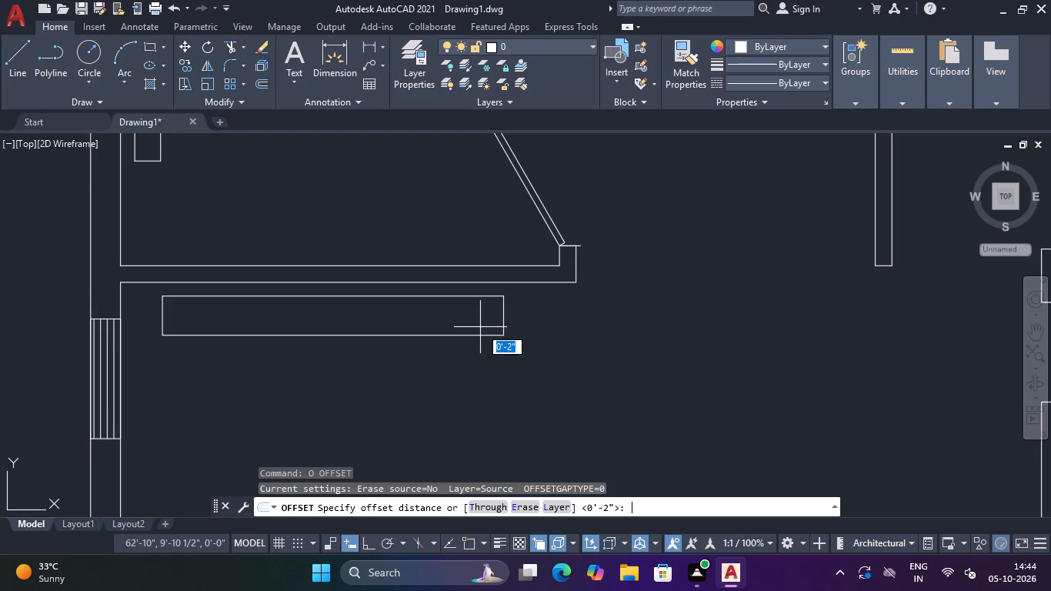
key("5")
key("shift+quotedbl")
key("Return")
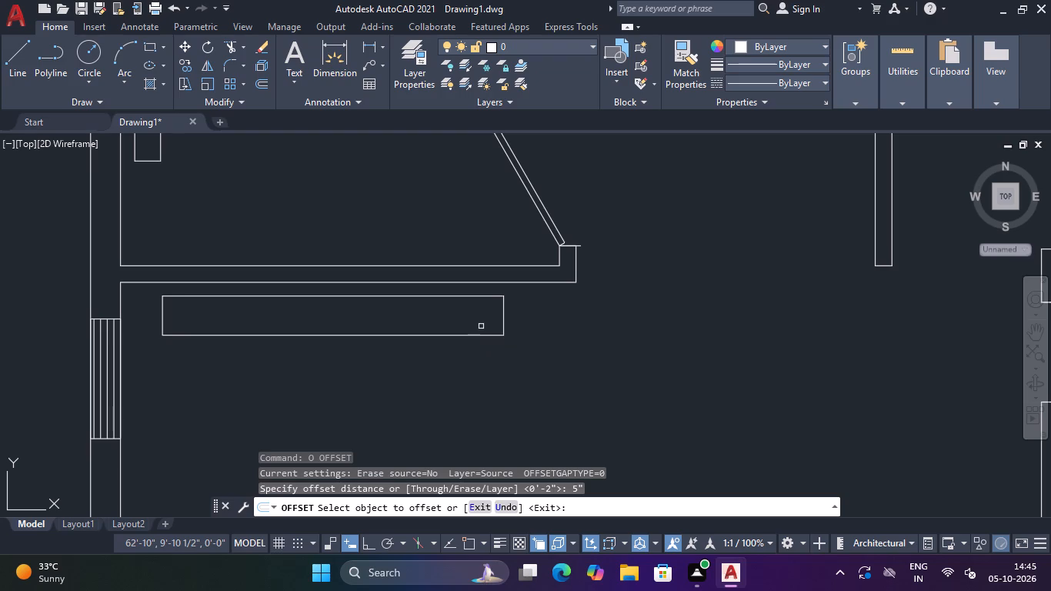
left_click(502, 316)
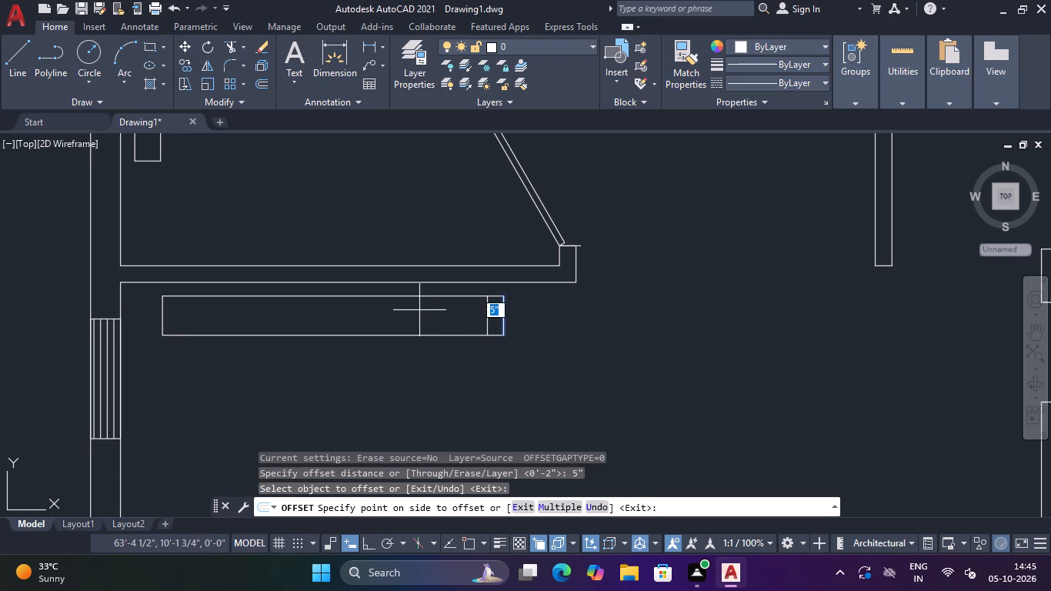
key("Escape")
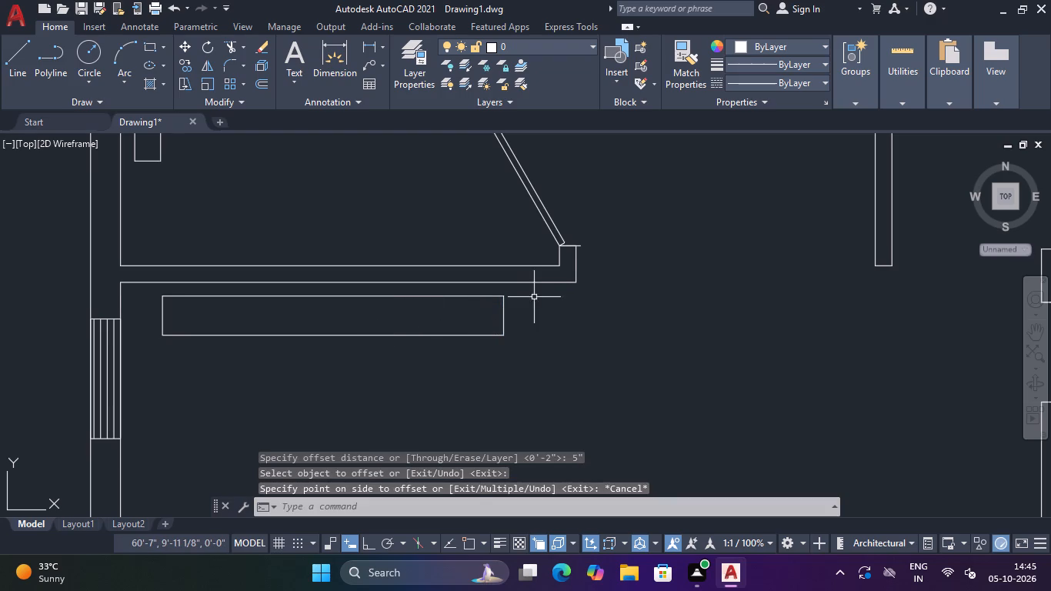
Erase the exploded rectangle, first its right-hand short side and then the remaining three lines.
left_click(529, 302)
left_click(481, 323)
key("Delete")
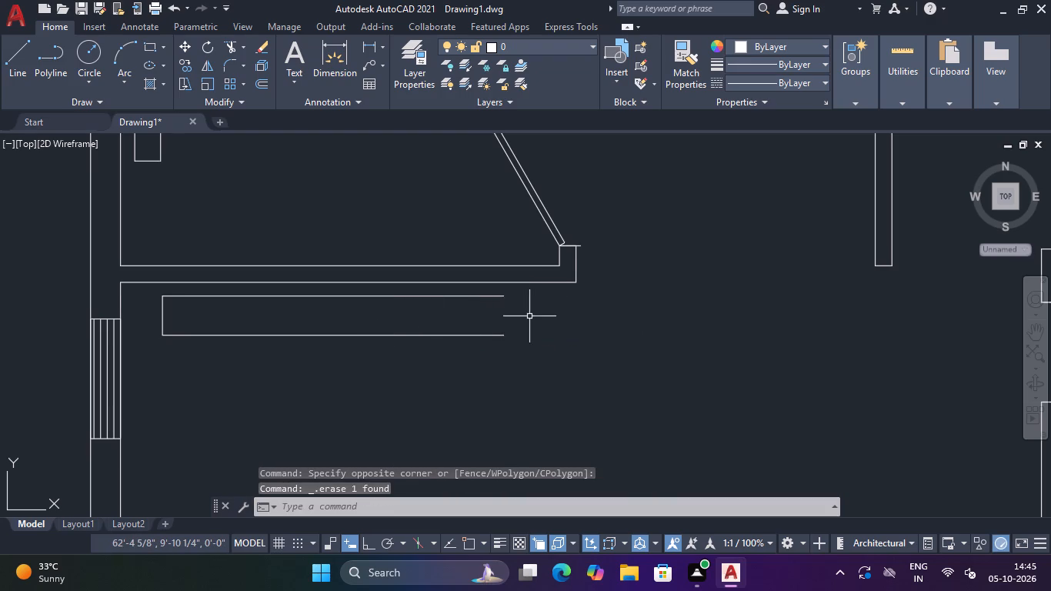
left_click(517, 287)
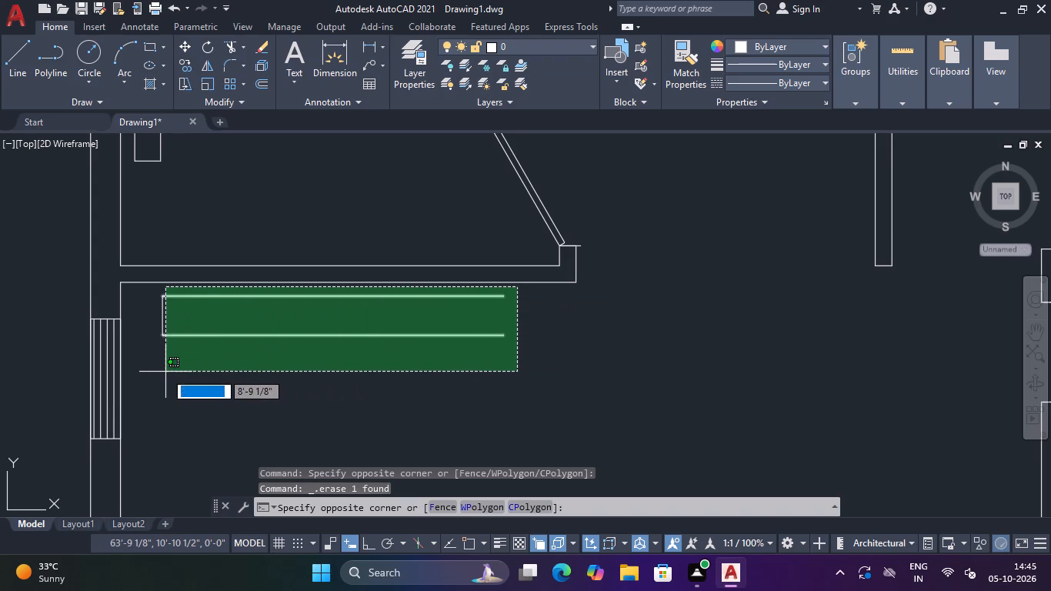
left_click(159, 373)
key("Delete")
Scale down the loose sofa outside the floor plan to a little over half its size, from its lower-left corner.
scroll(252, 377, "down", 3)
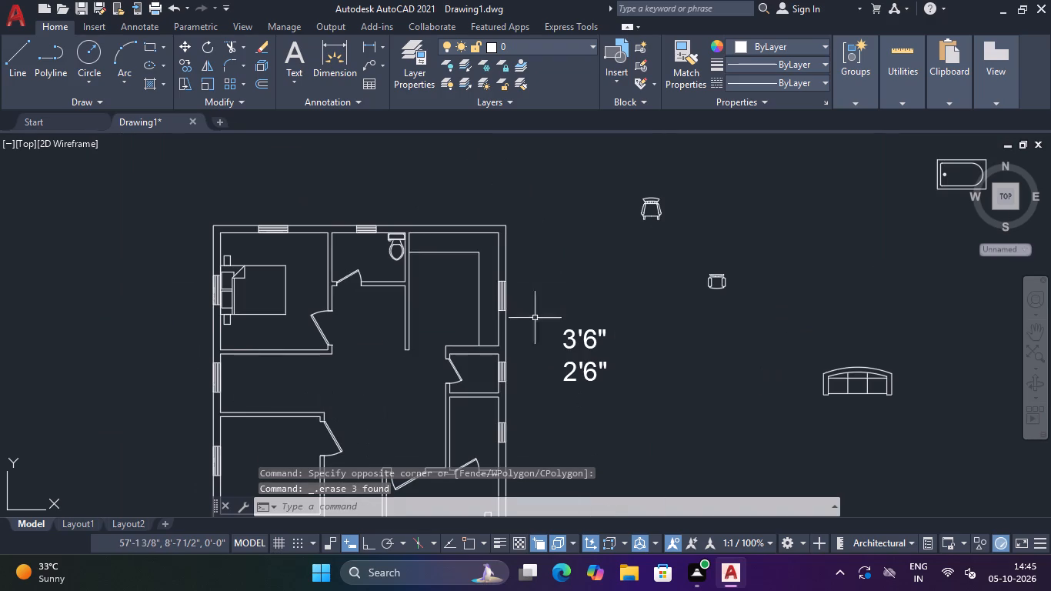
middle_click_drag(573, 299, 518, 276)
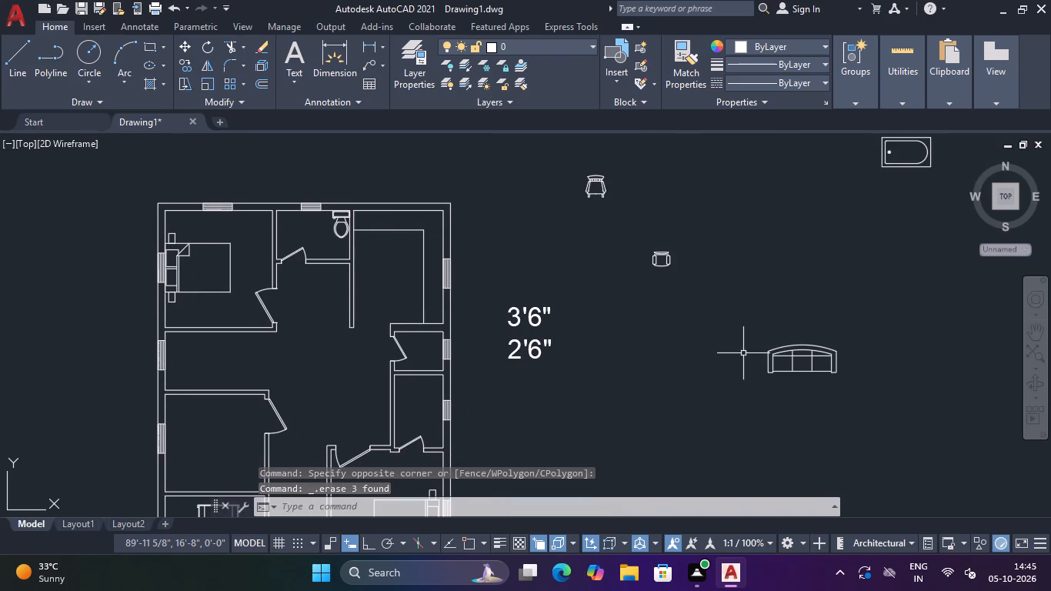
left_click(872, 312)
left_click(753, 413)
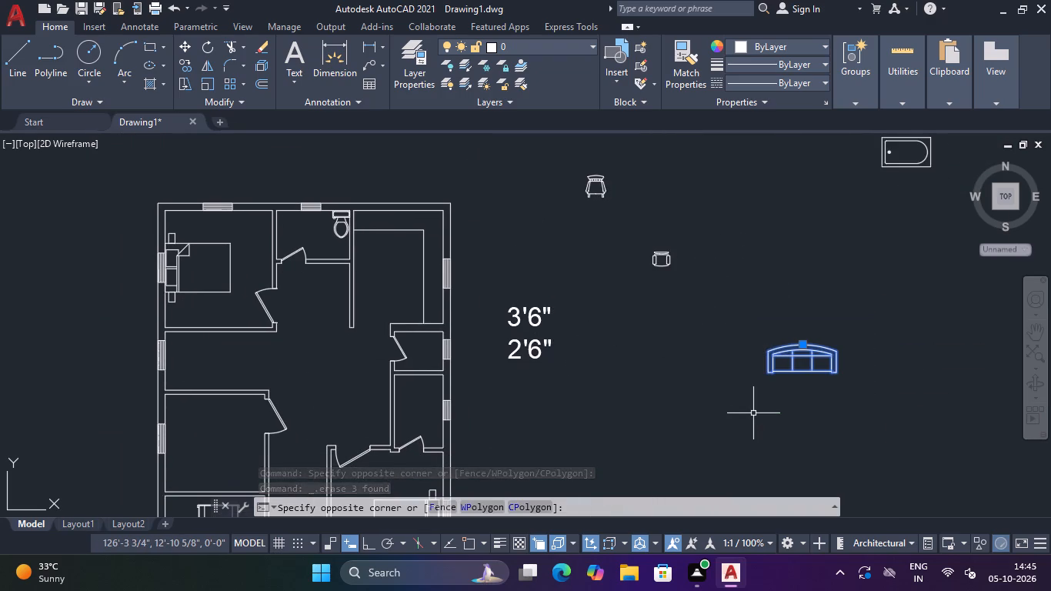
type("SC")
key("space")
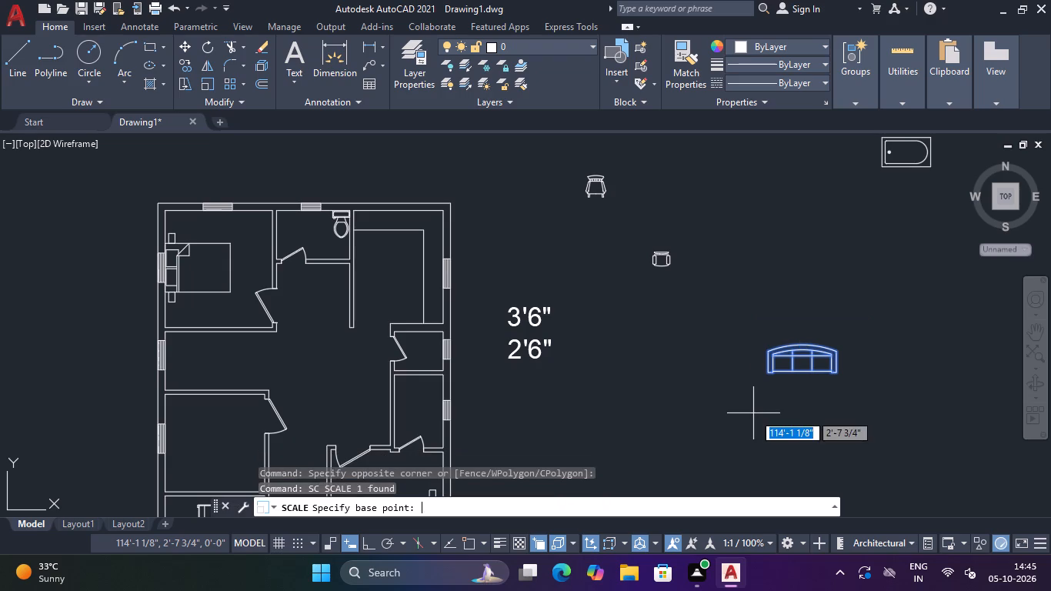
left_click(769, 372)
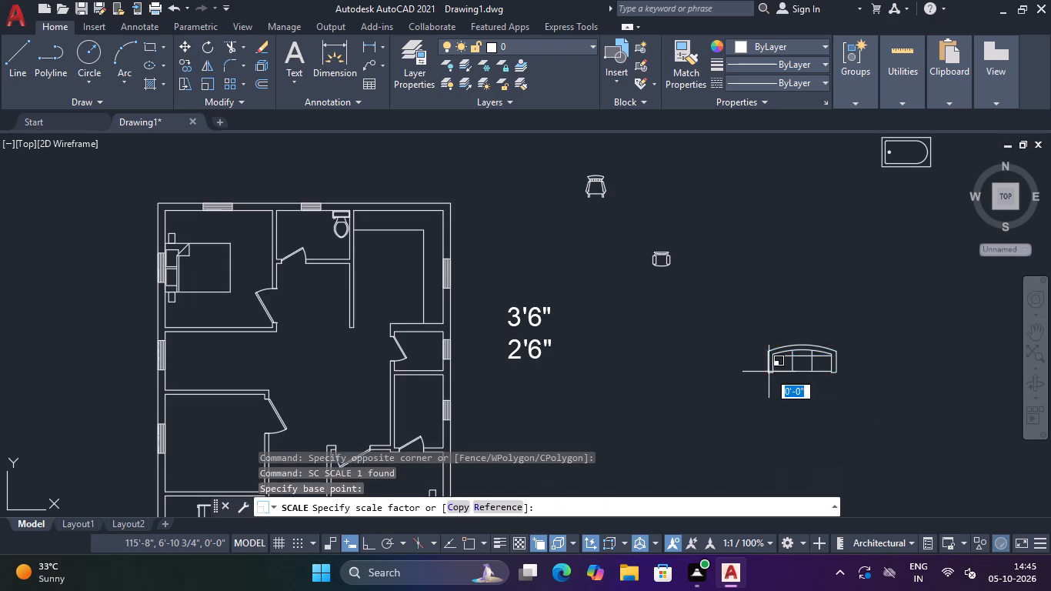
scroll(790, 370, "up", 3)
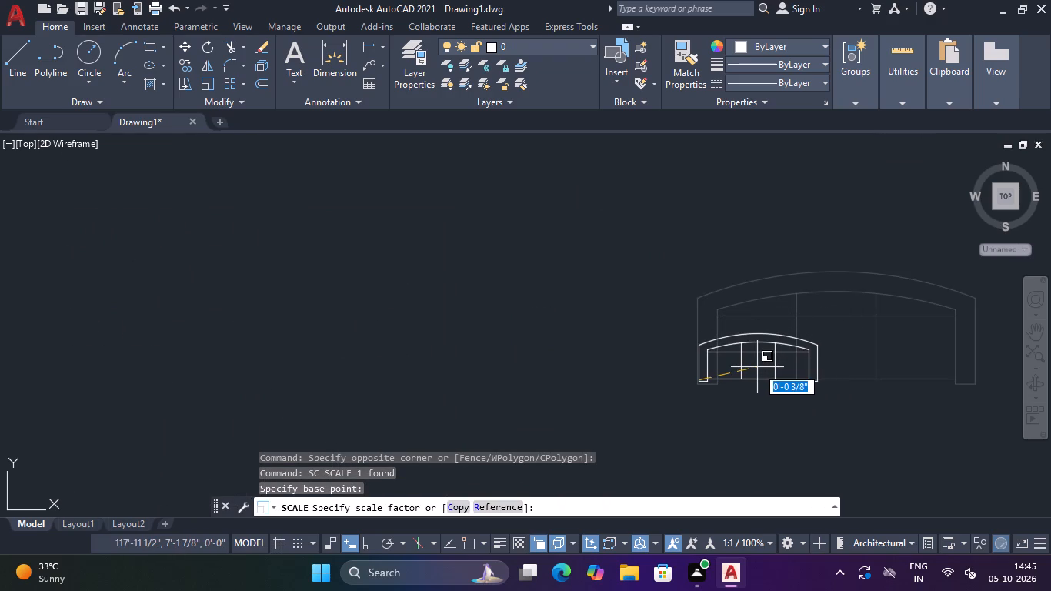
left_click(779, 363)
Move the reduced sofa into the floor plan, with its back against the wall below the upper-left bedroom.
left_click(888, 309)
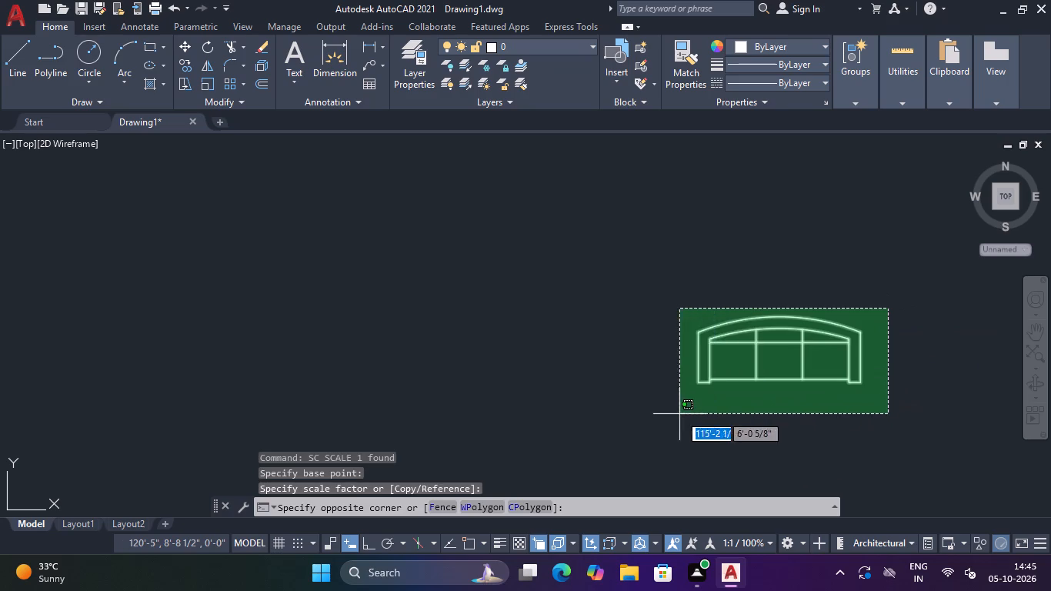
left_click(677, 416)
type("M")
key("space")
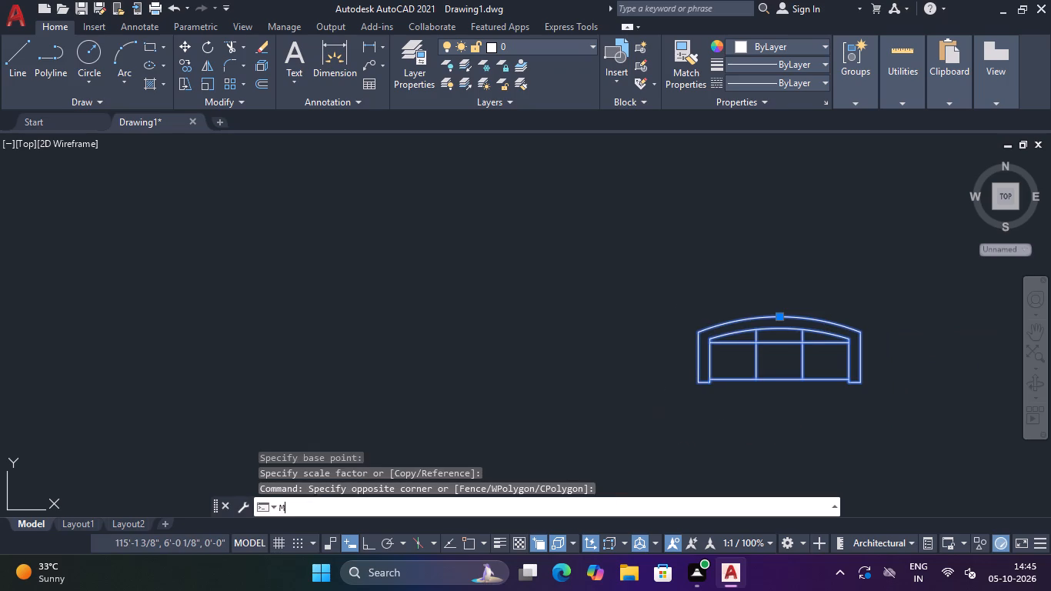
left_click(785, 338)
scroll(417, 433, "down", 2)
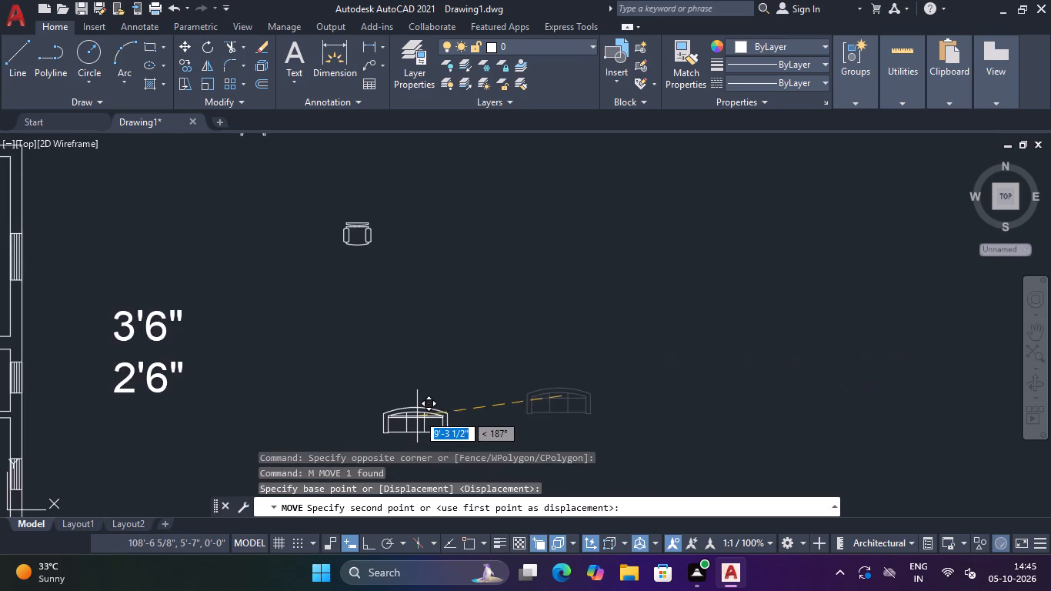
middle_click_drag(420, 410, 590, 334)
middle_click_drag(48, 287, 342, 304)
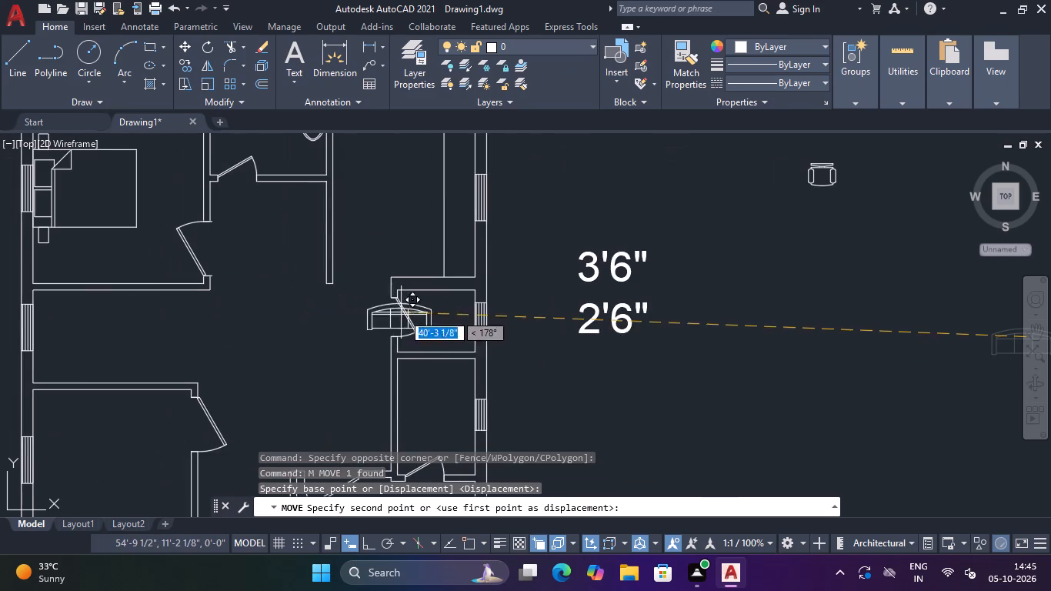
middle_click_drag(249, 321, 453, 334)
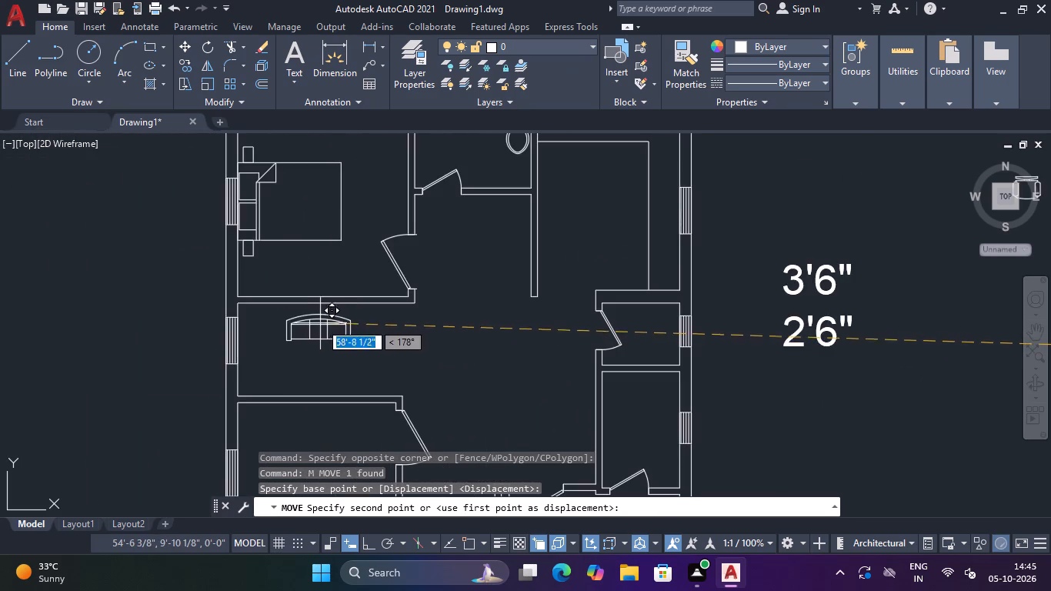
scroll(319, 322, "up", 4)
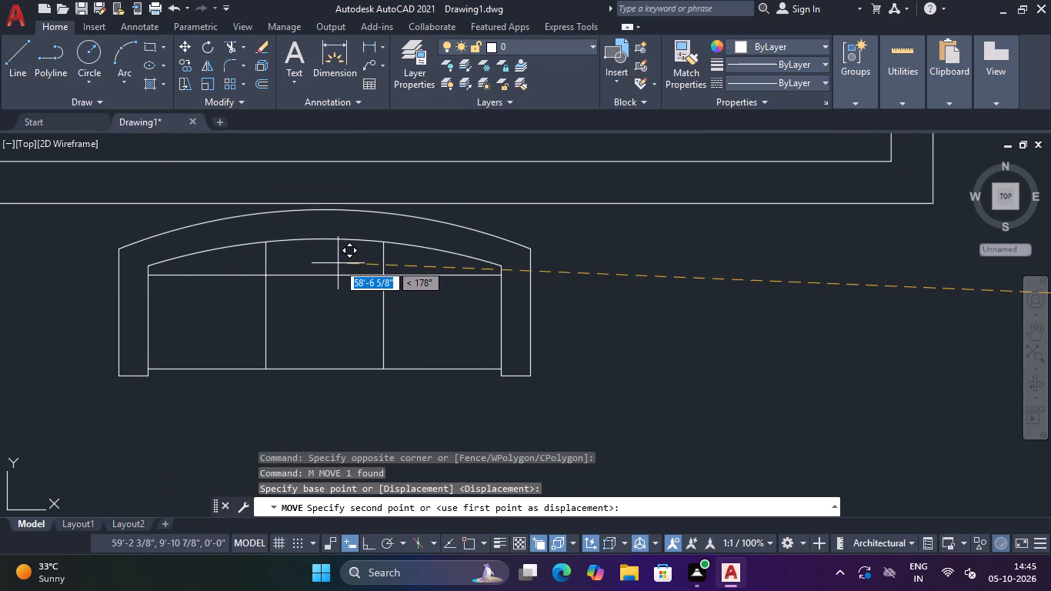
left_click(340, 261)
Copy the sofa about 8'-9" east and slightly south, into the open central area.
scroll(340, 261, "down", 5)
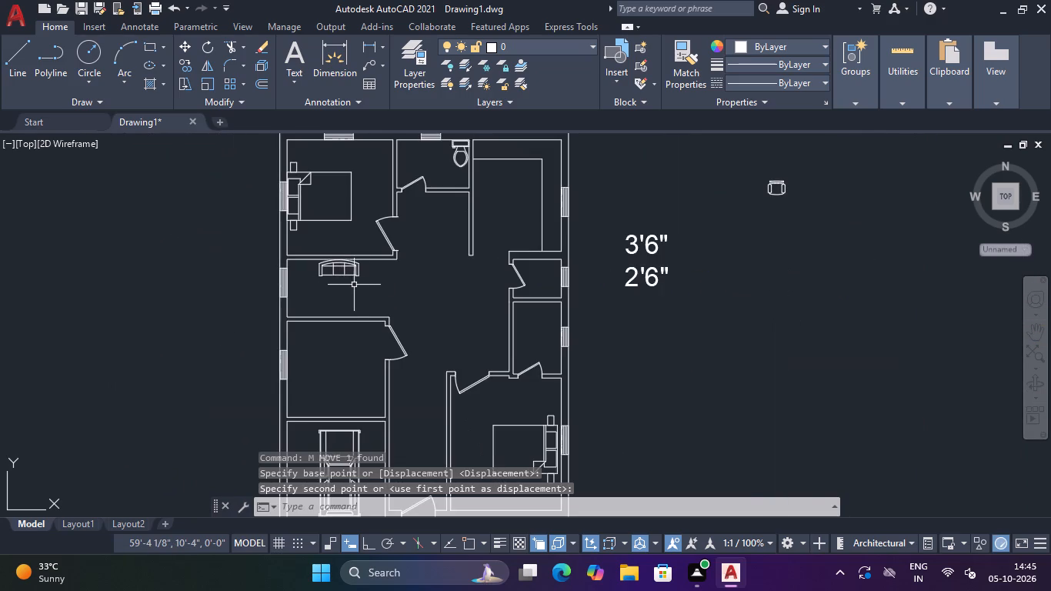
scroll(360, 274, "up", 2)
left_click(362, 263)
left_click(326, 275)
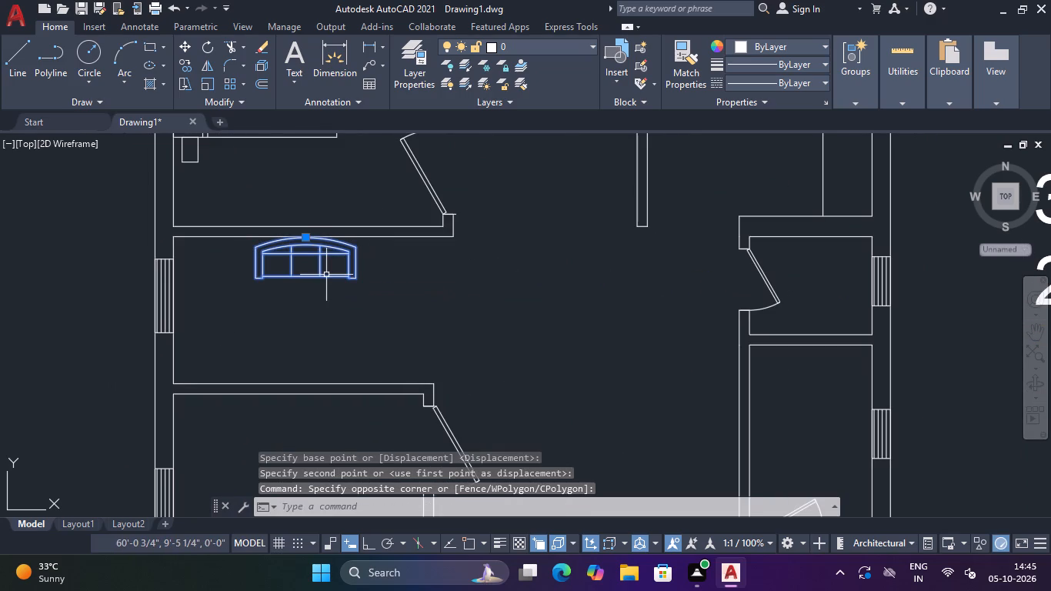
key("c")
type("O")
key("space")
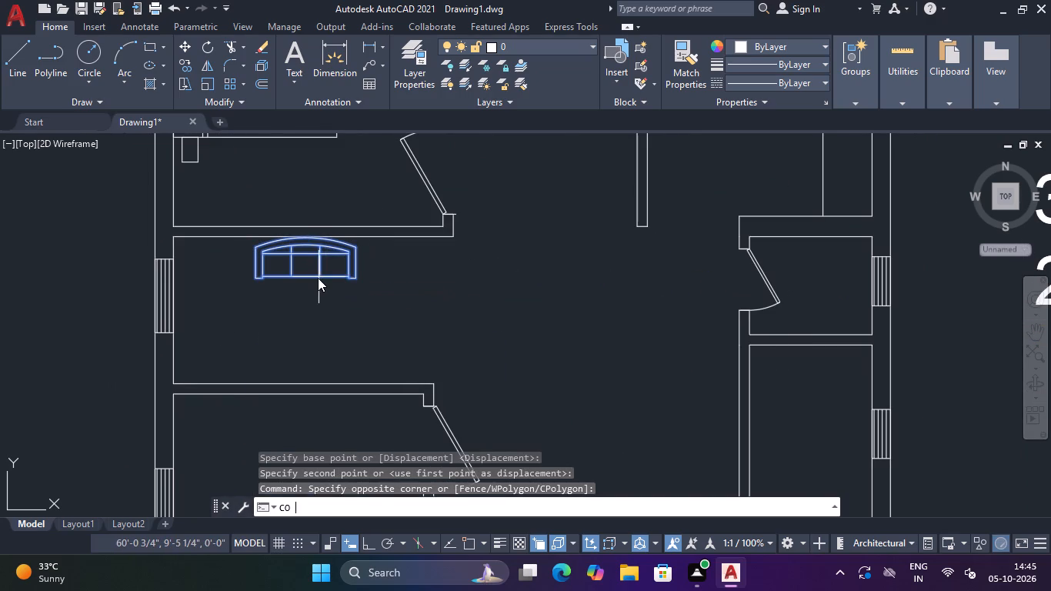
left_click(310, 250)
left_click(519, 295)
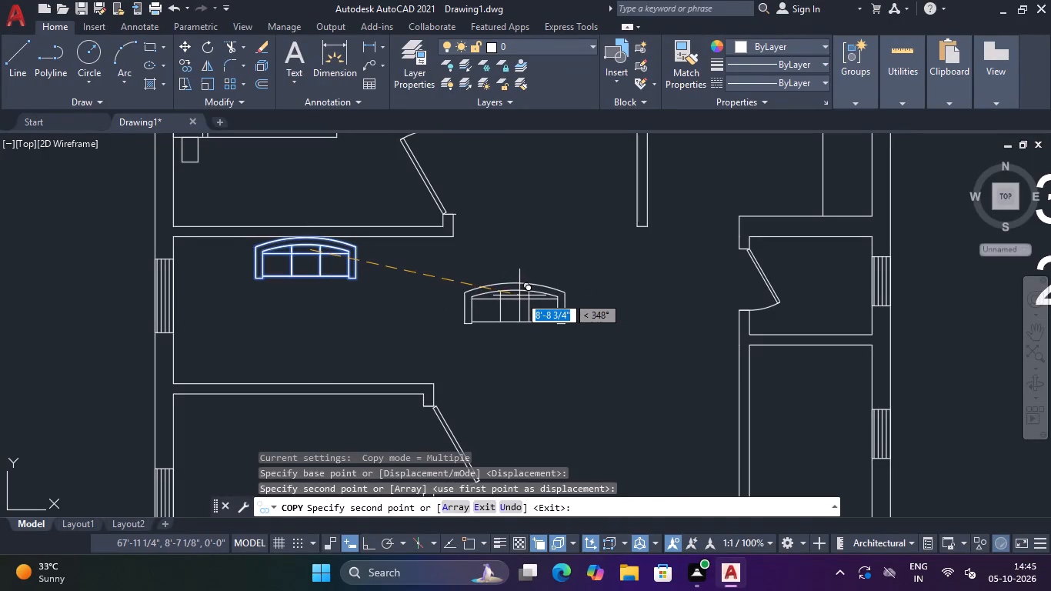
key("Escape")
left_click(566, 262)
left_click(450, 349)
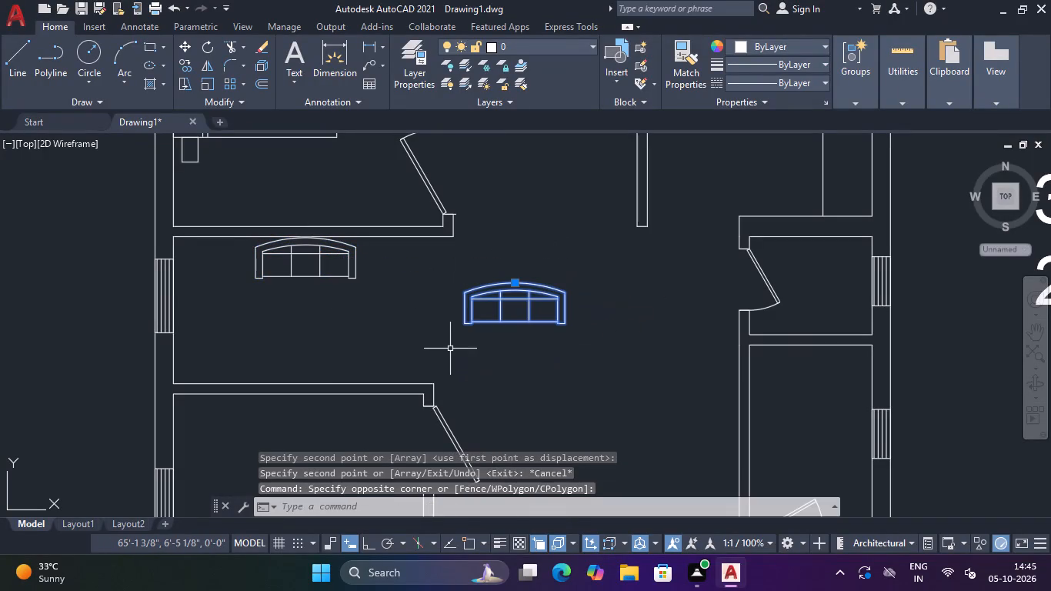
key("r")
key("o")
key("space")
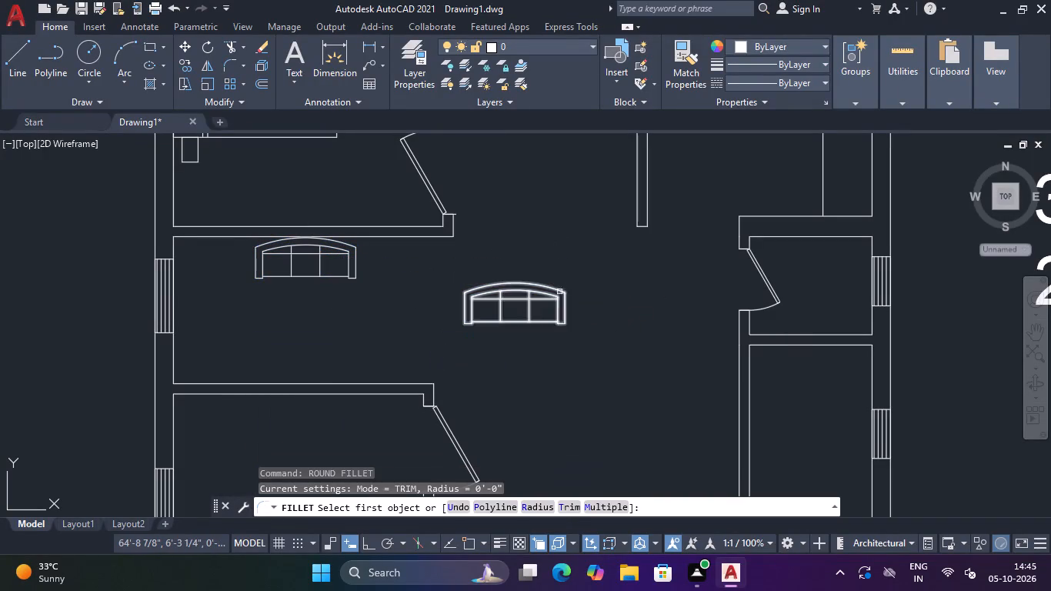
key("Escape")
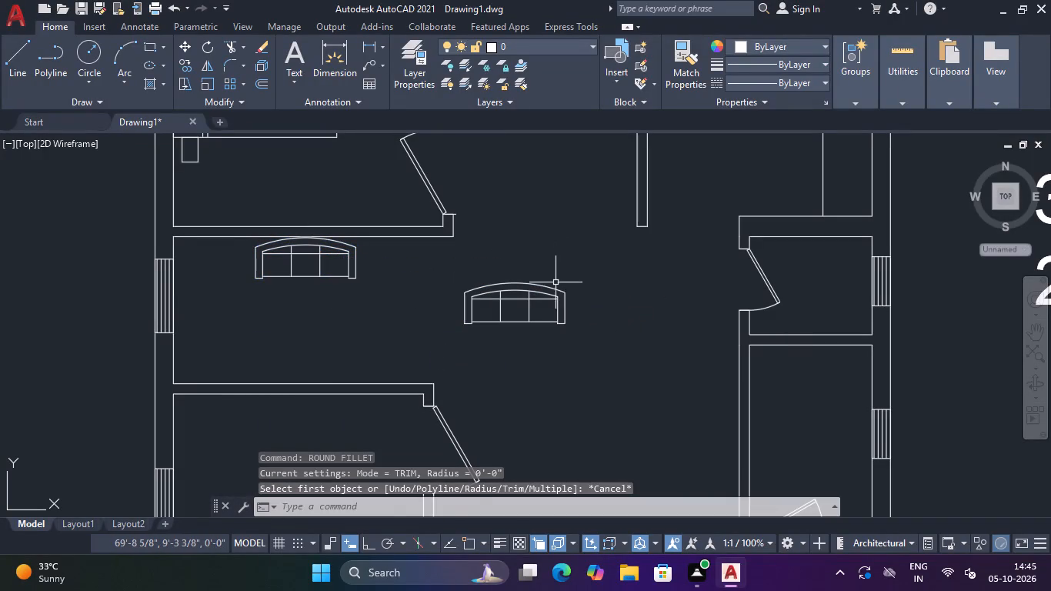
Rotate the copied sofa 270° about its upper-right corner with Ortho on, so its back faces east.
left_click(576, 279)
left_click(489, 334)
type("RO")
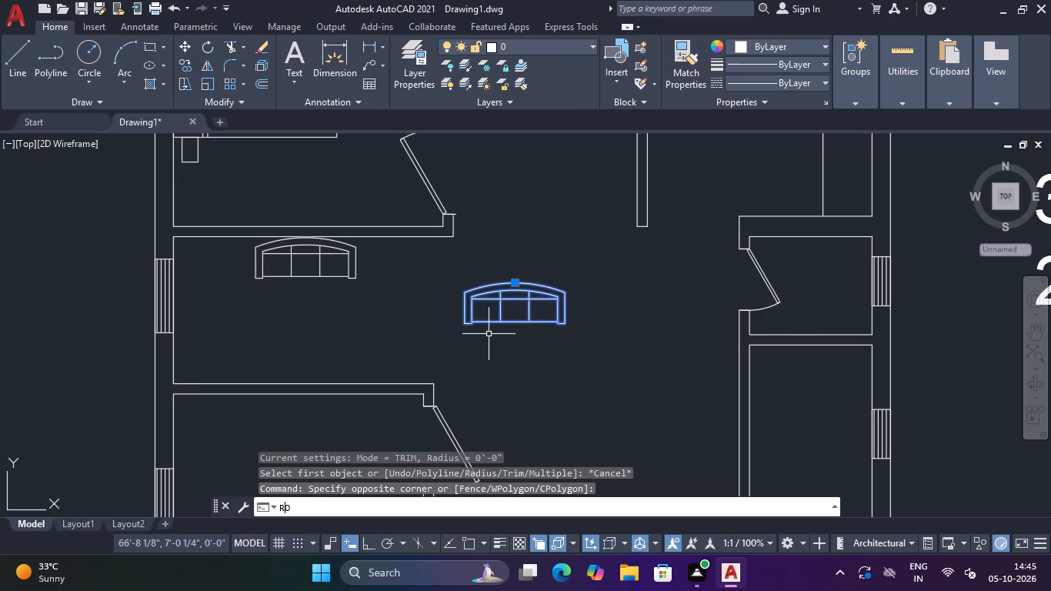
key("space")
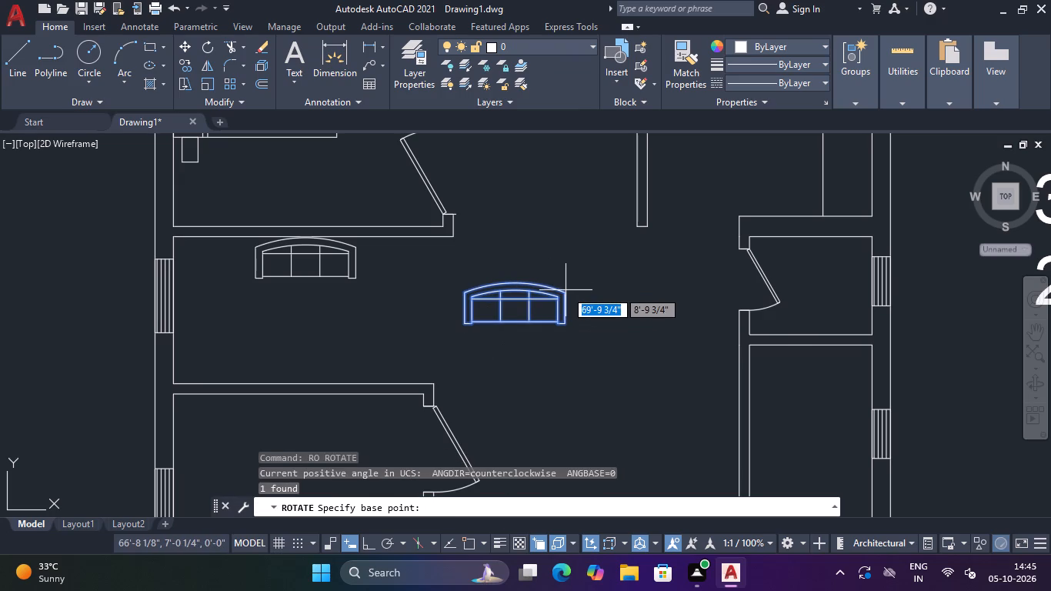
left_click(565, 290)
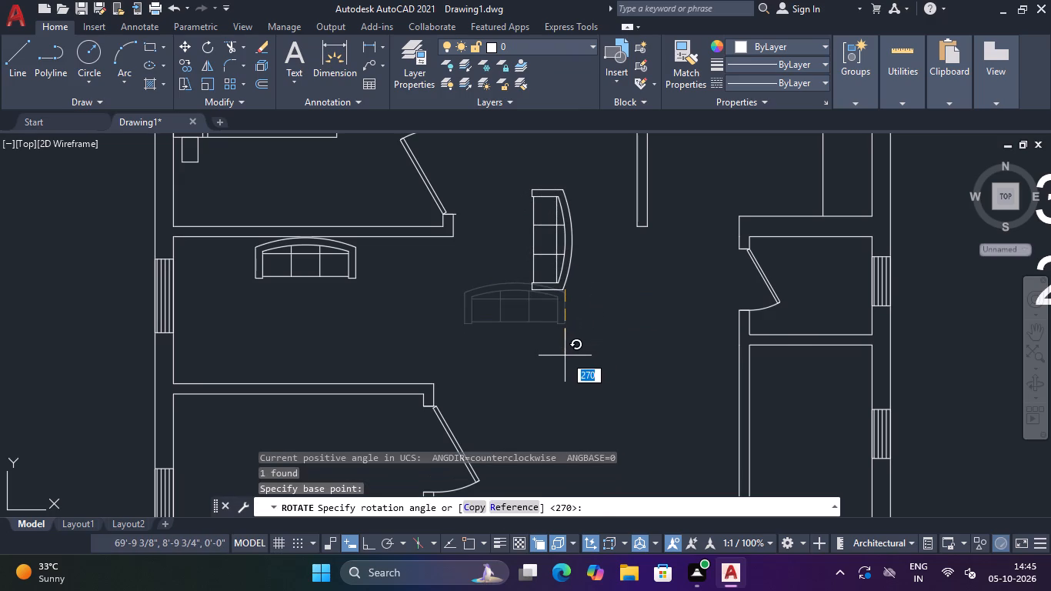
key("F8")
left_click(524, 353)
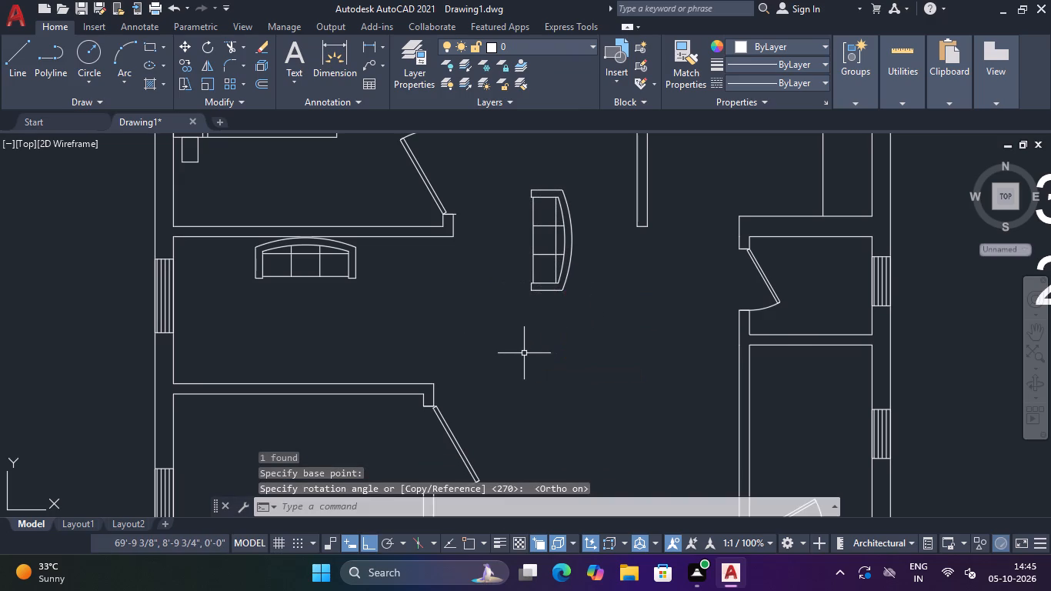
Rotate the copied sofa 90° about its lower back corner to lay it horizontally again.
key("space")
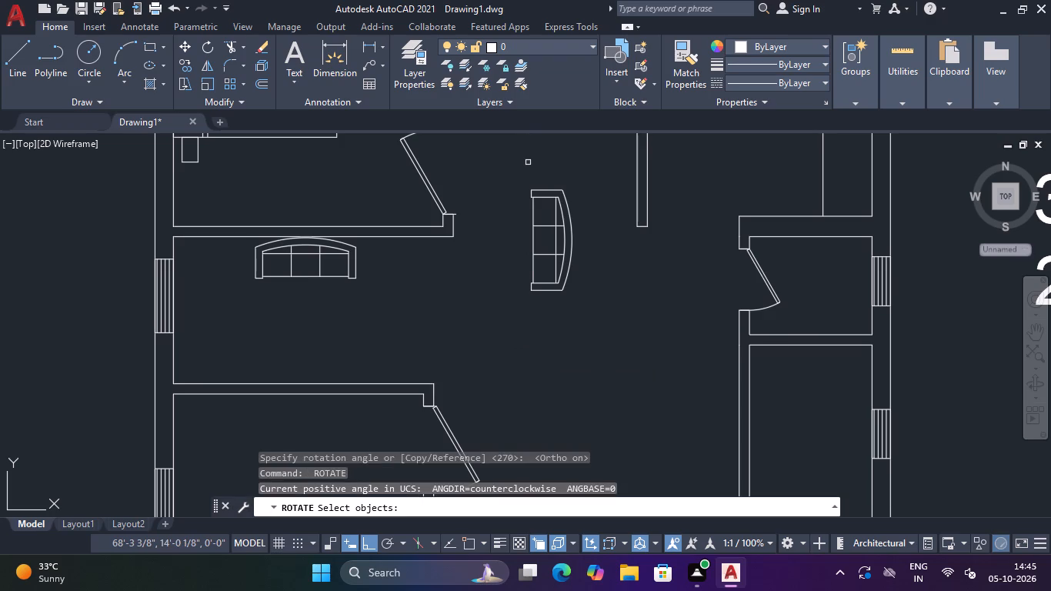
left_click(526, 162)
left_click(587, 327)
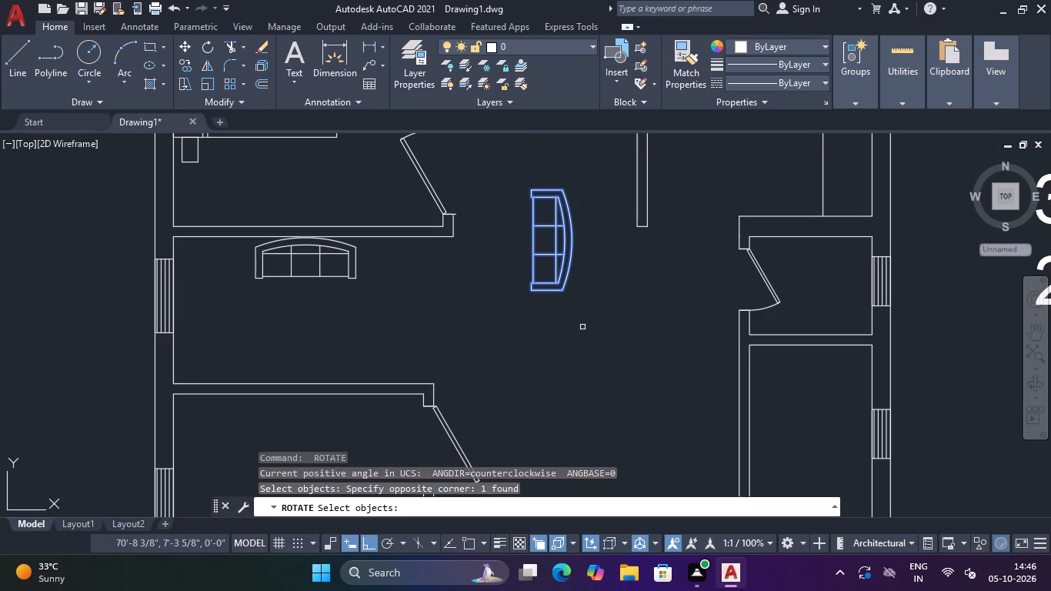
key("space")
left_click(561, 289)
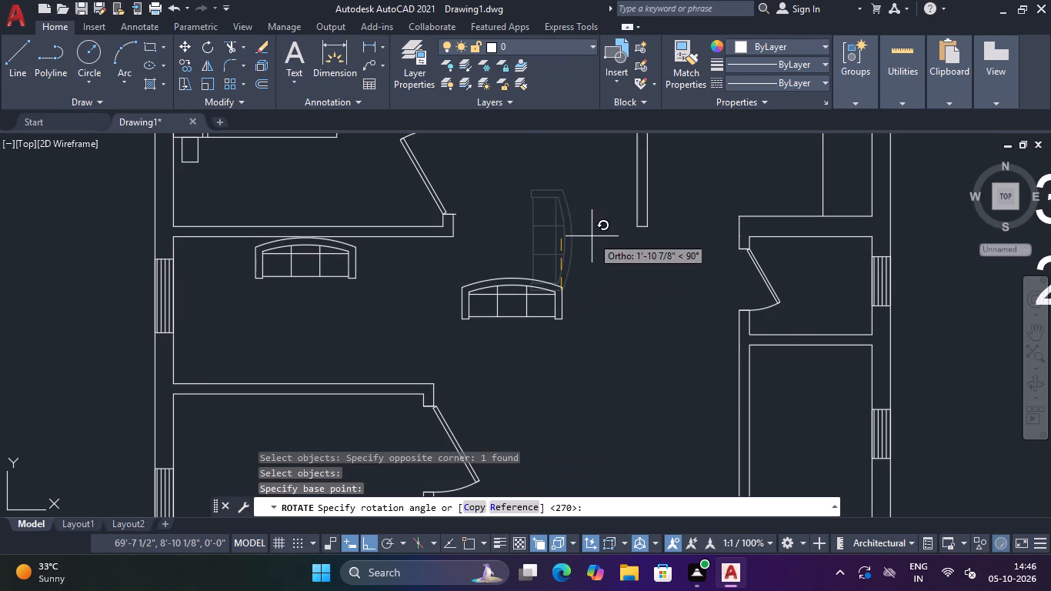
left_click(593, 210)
Rotate the copied sofa 90° about its upper-right corner, so it stands vertically with its back facing west.
left_click(576, 239)
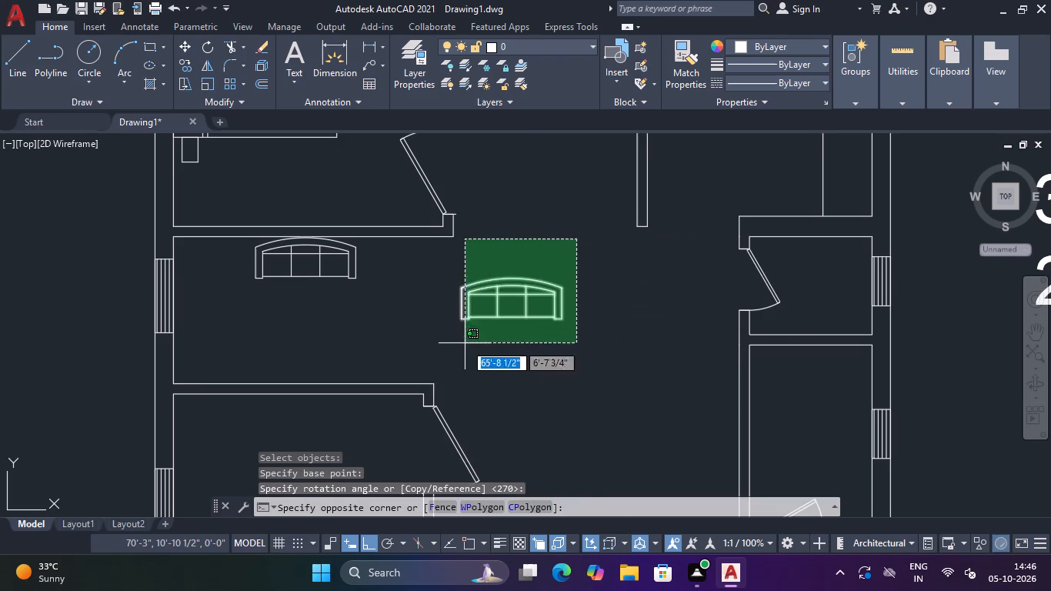
left_click(465, 343)
key("space")
key("space")
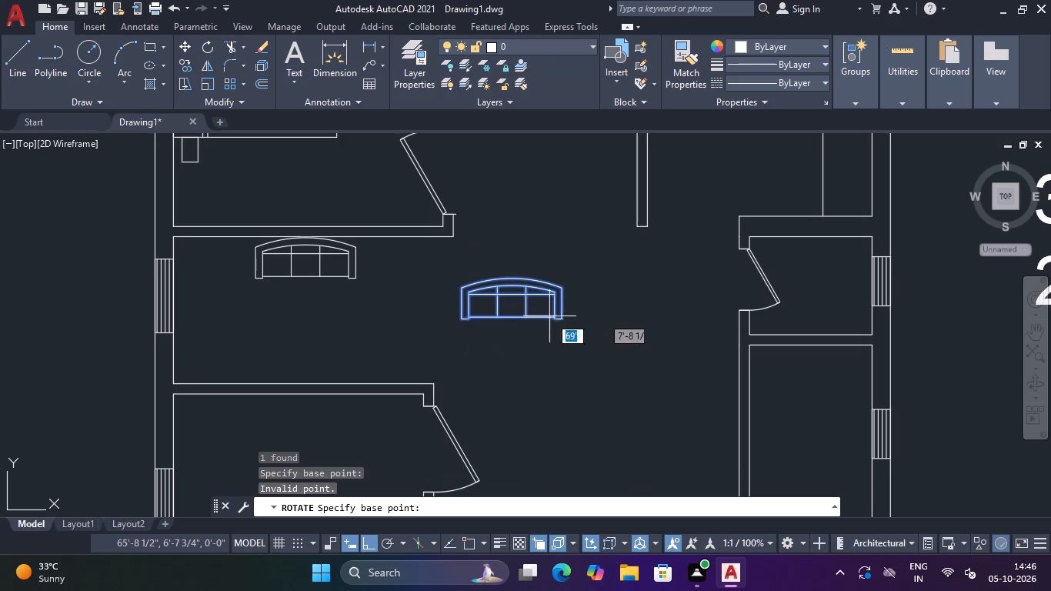
left_click(559, 289)
left_click(554, 253)
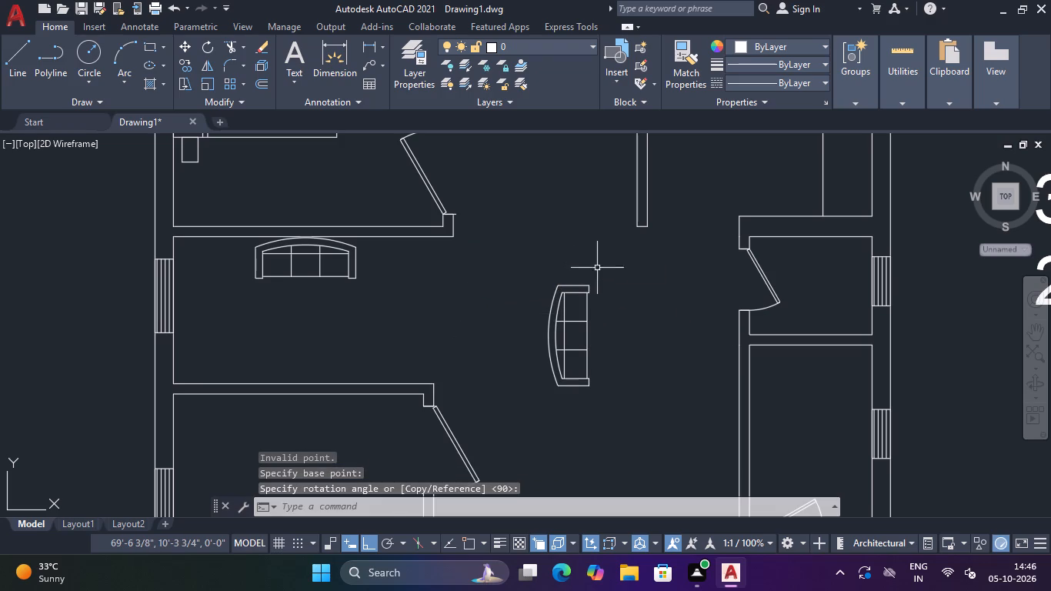
Move the vertical sofa about 14'-11" west with Ortho off, placing it beside the window in the outer wall.
left_click(614, 268)
left_click(548, 394)
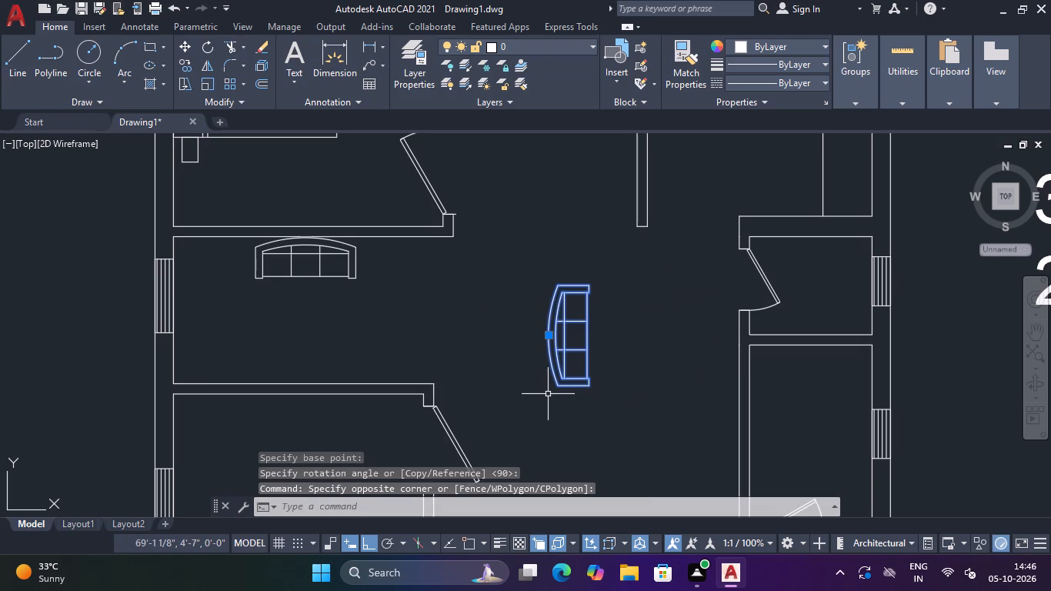
type("M")
key("space")
left_click(556, 338)
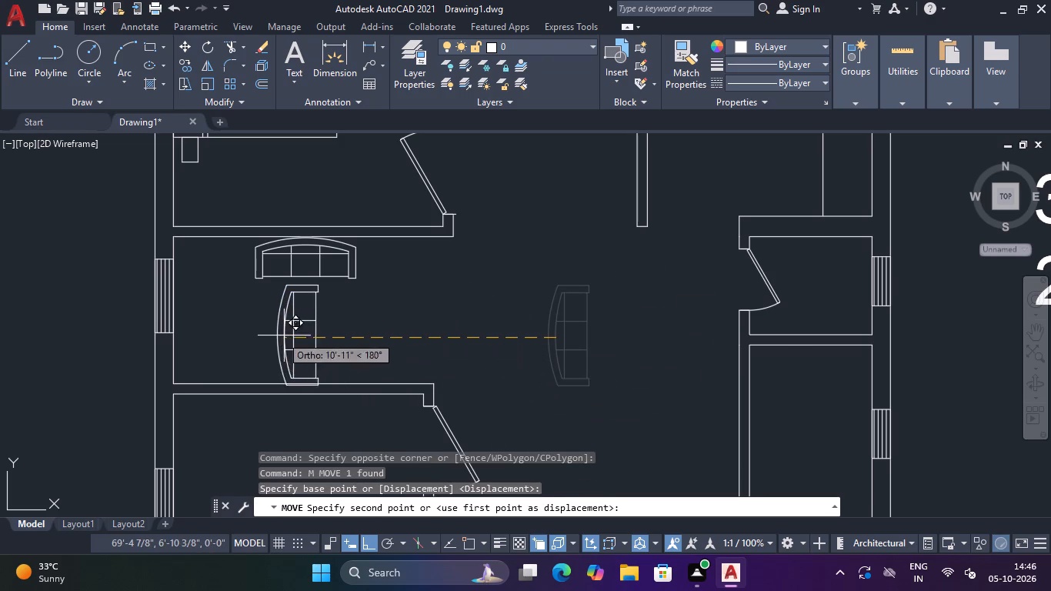
key("F8")
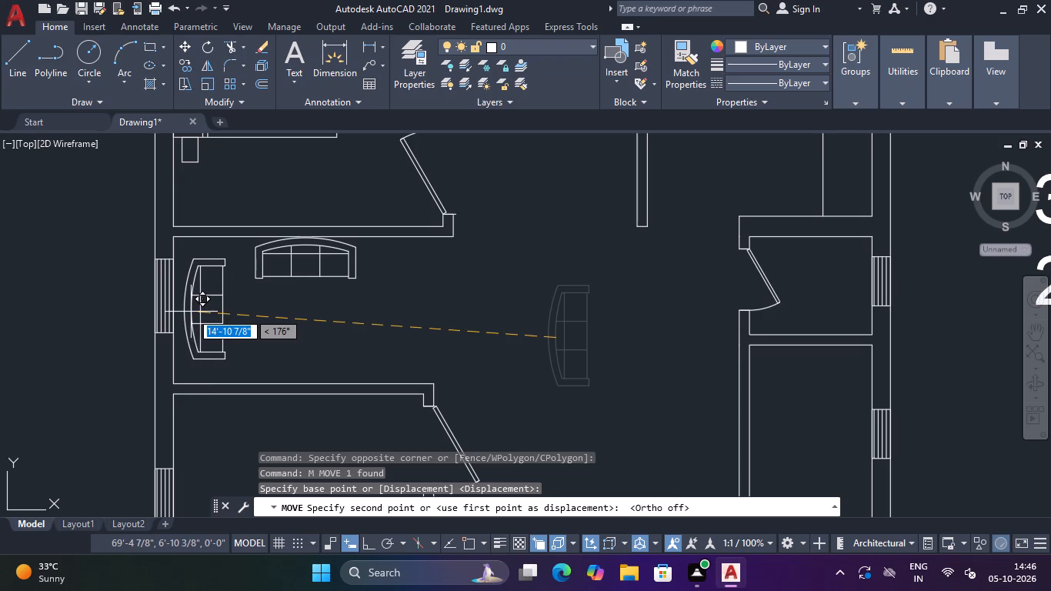
left_click(191, 312)
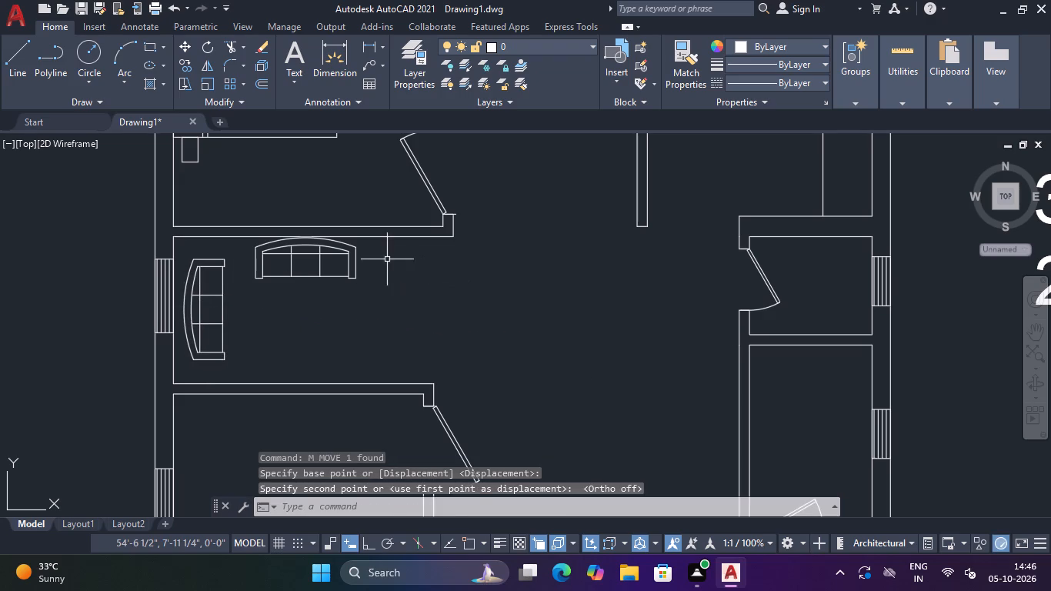
Copy the horizontal sofa below the bedroom wall eastward into the open hall area.
left_click(387, 256)
left_click(325, 274)
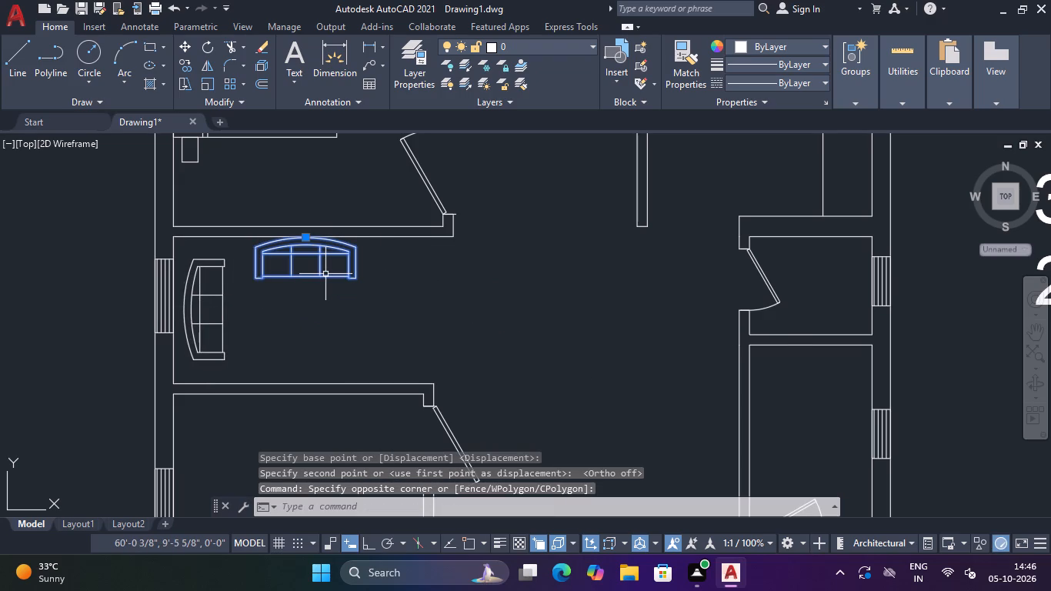
type("CO")
key("space")
left_click(325, 274)
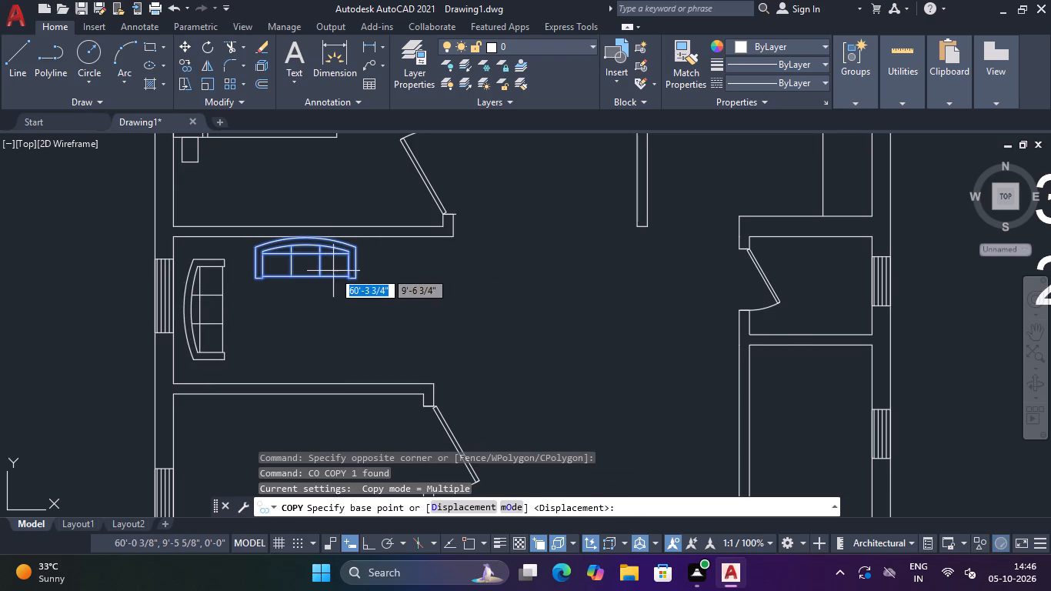
left_click(342, 267)
left_click(542, 282)
key("Escape")
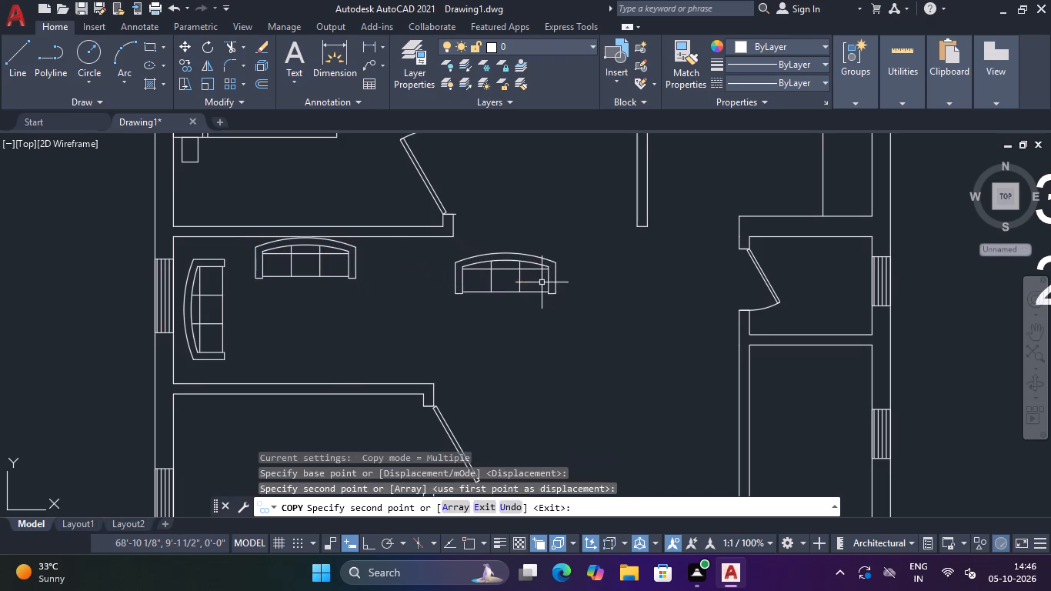
Rotate the copied sofa 180° about its upper-right corner with Ortho on, so its back faces south.
left_click(579, 243)
left_click(525, 299)
key("r")
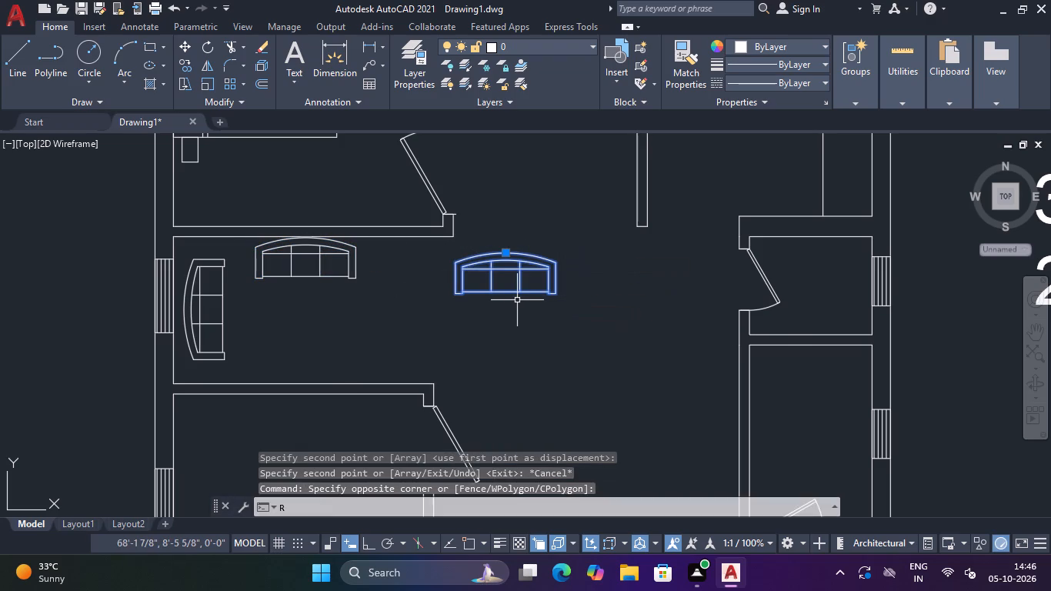
key("o")
key("space")
left_click(545, 263)
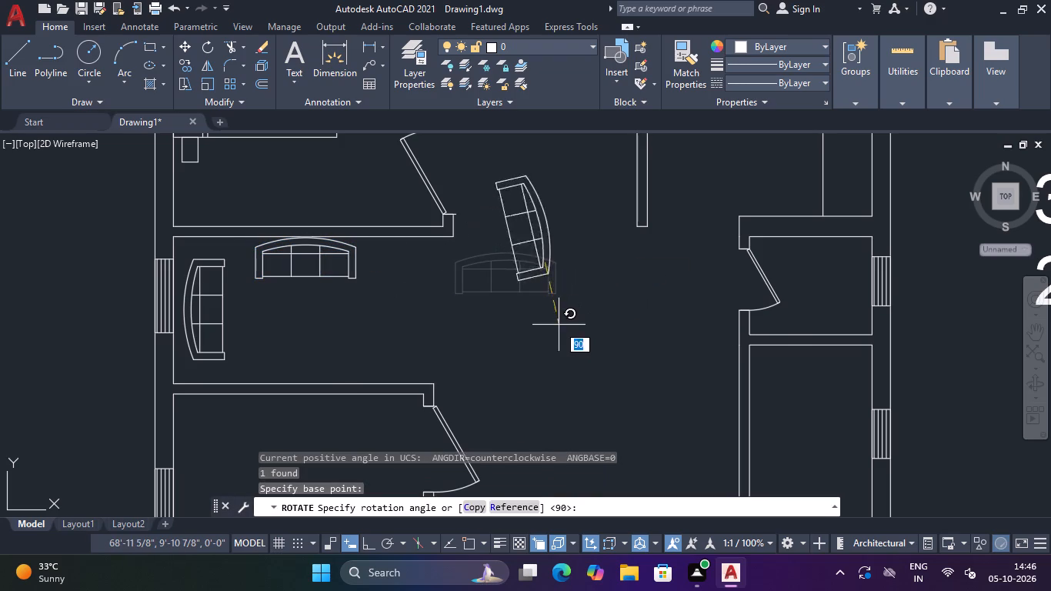
key("F8")
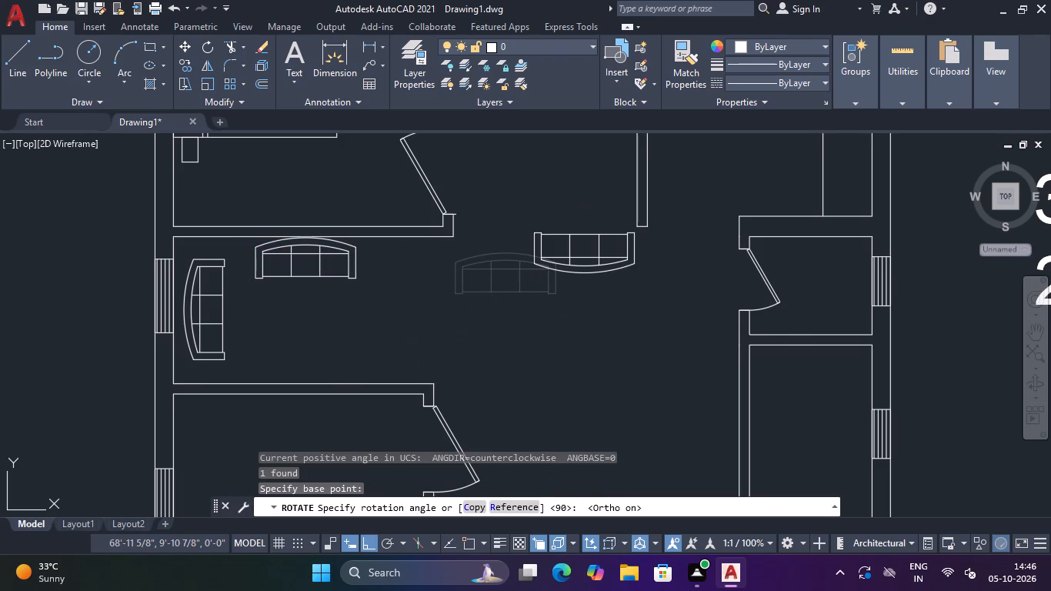
left_click(419, 339)
Move the flipped sofa about 12'-2" southwest with Ortho off, placing it against the living area's south wall opposite the other horizontal sofa.
left_click(643, 235)
left_click(550, 280)
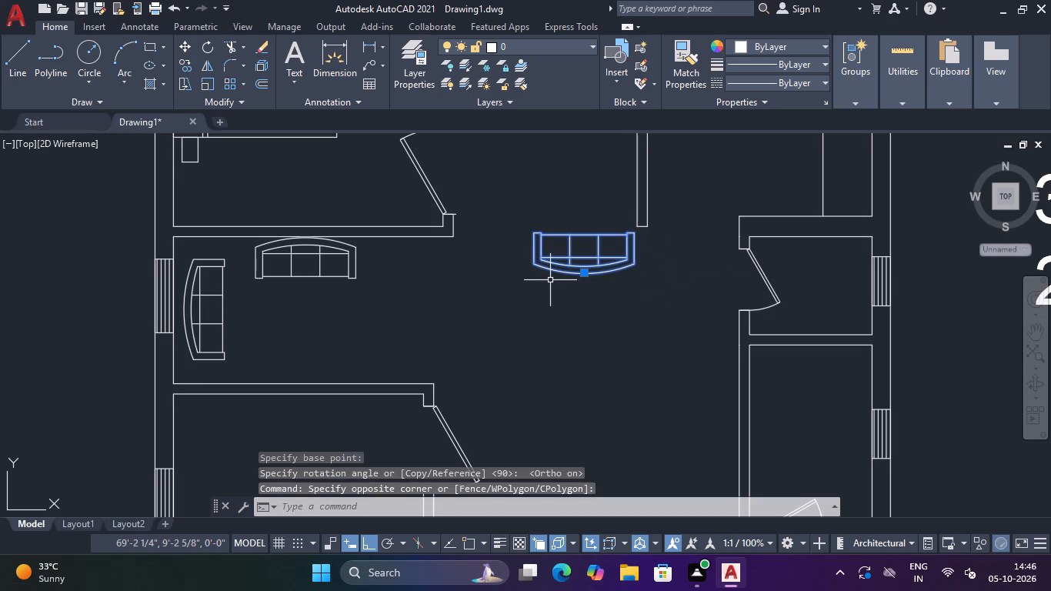
key("c")
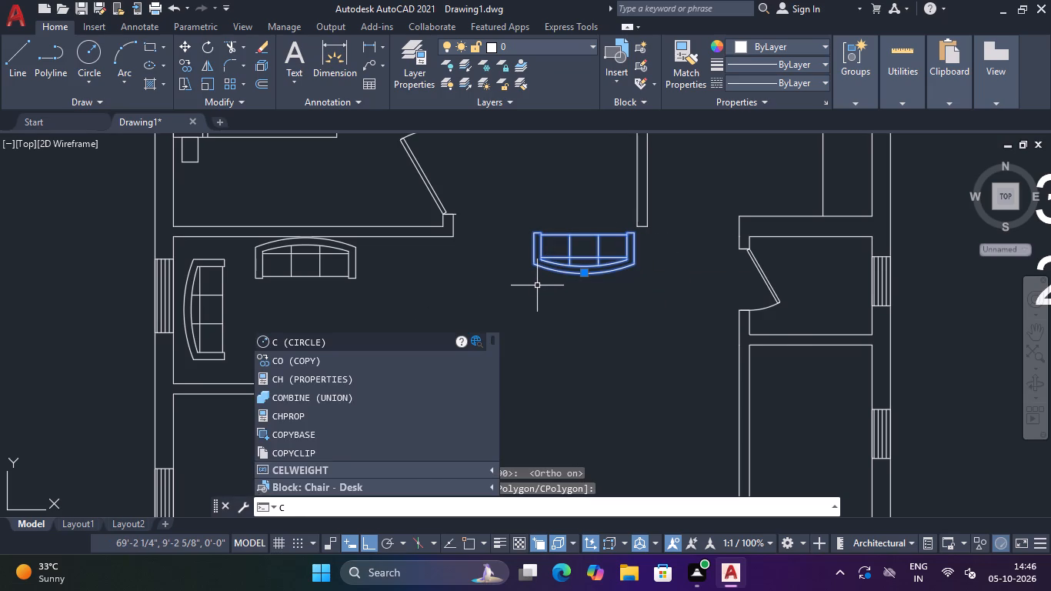
key("BackSpace")
type("M")
key("space")
left_click(583, 270)
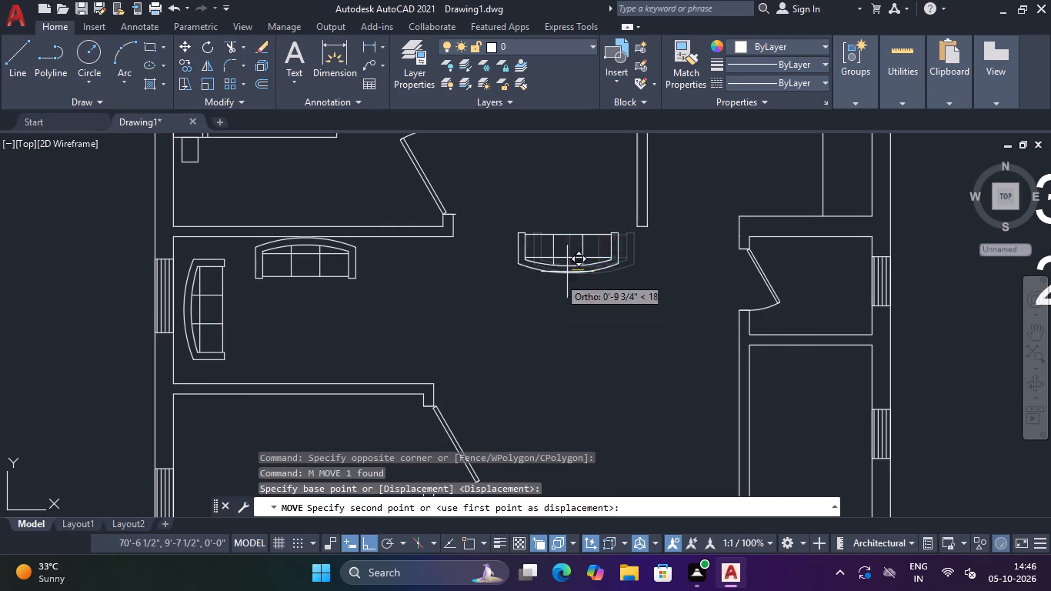
key("F8")
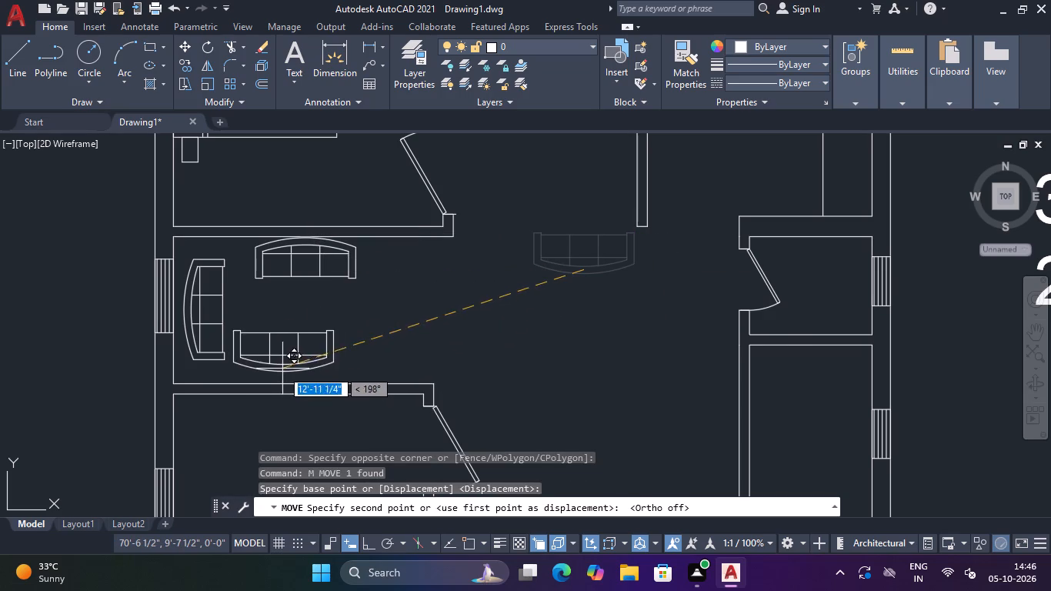
scroll(313, 376, "up", 2)
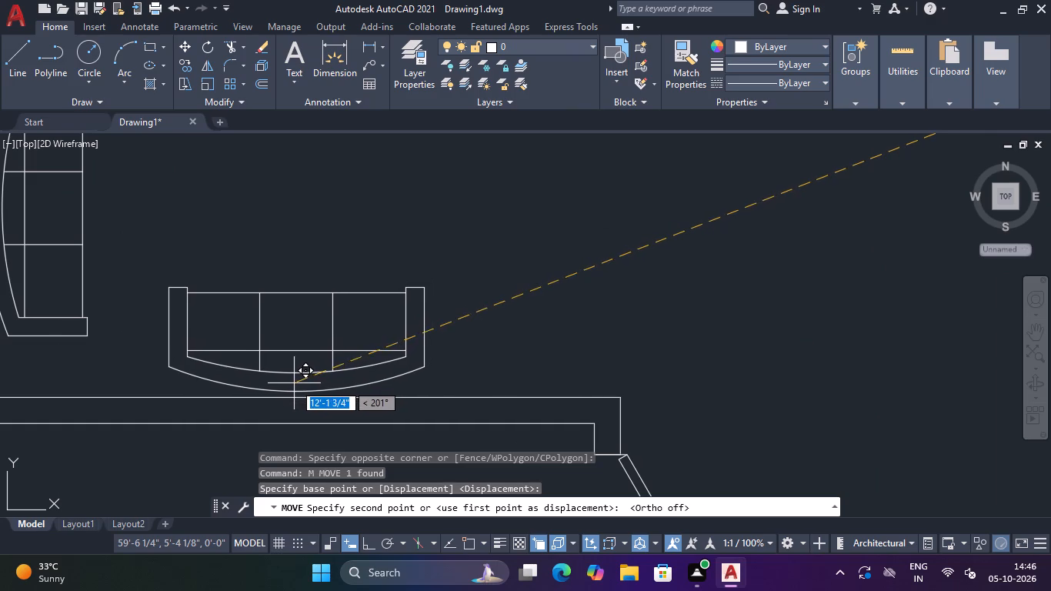
left_click(294, 383)
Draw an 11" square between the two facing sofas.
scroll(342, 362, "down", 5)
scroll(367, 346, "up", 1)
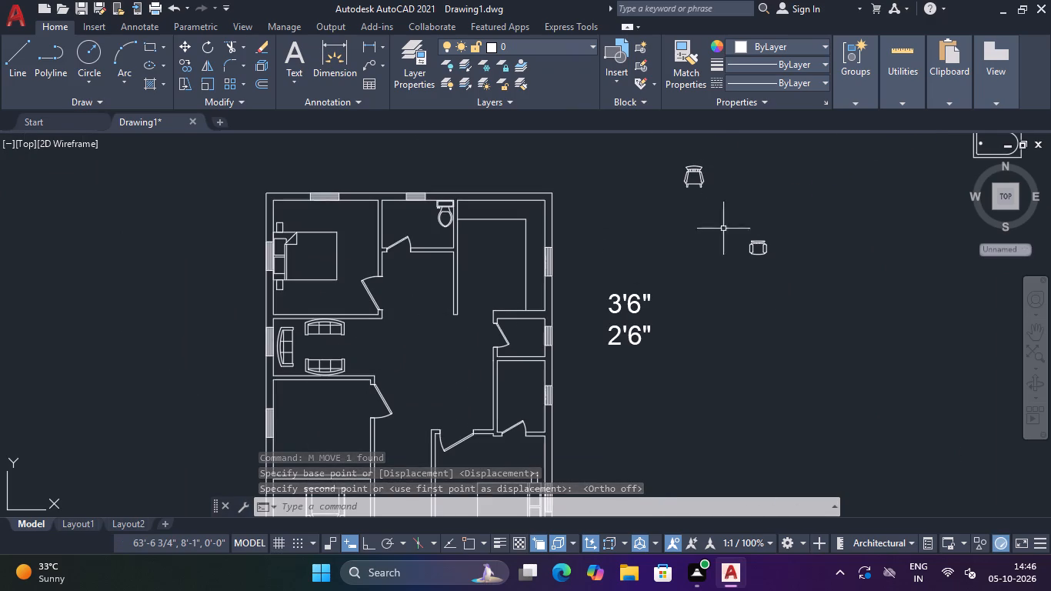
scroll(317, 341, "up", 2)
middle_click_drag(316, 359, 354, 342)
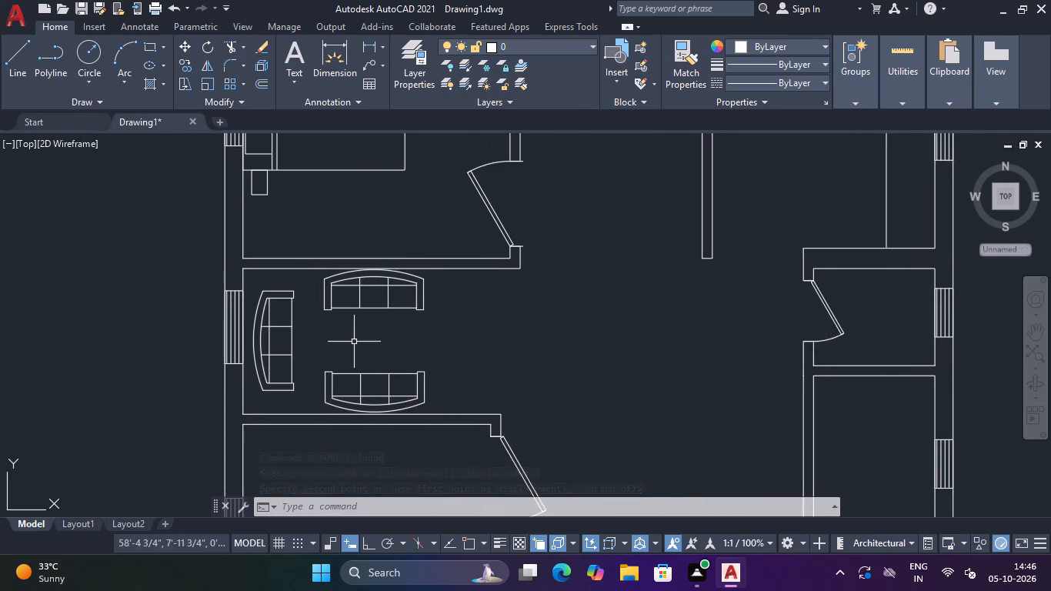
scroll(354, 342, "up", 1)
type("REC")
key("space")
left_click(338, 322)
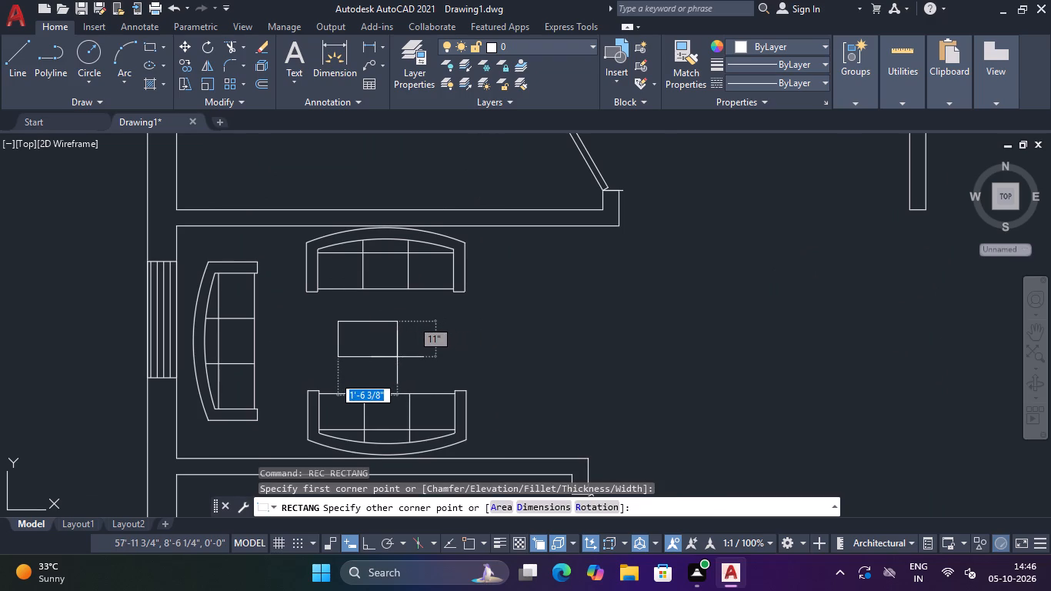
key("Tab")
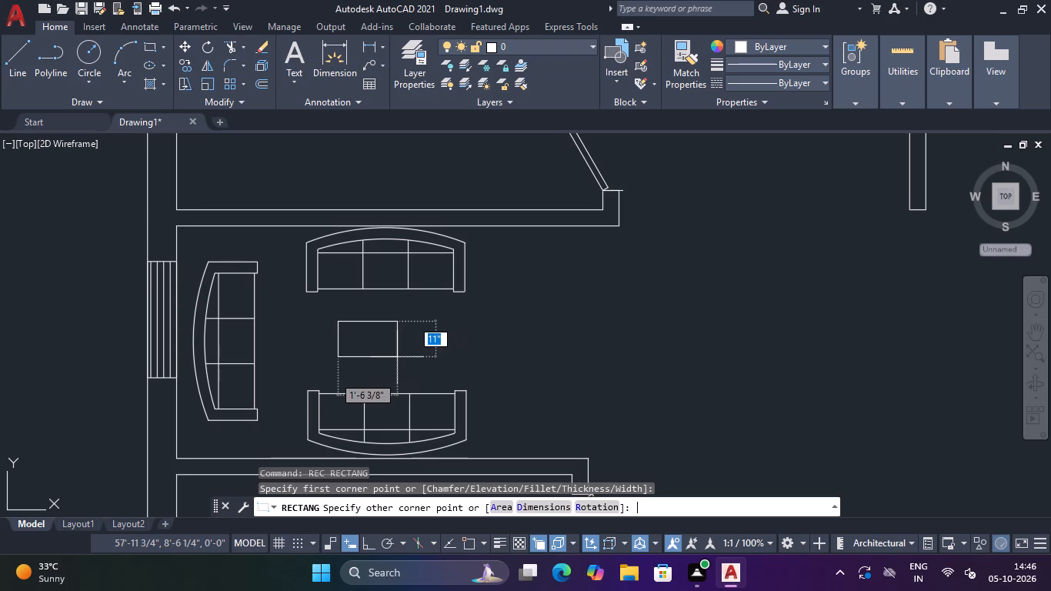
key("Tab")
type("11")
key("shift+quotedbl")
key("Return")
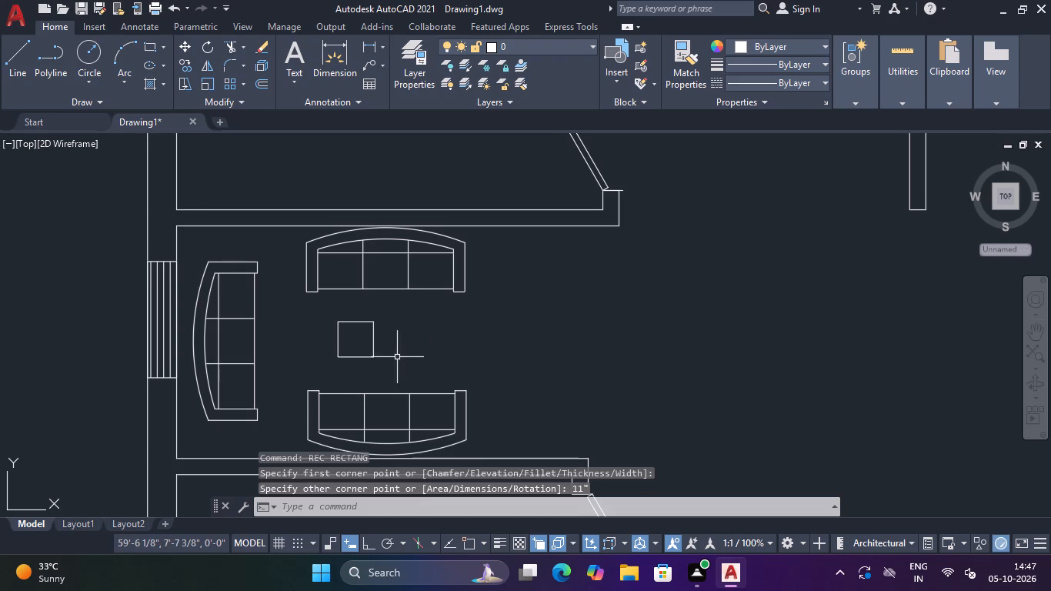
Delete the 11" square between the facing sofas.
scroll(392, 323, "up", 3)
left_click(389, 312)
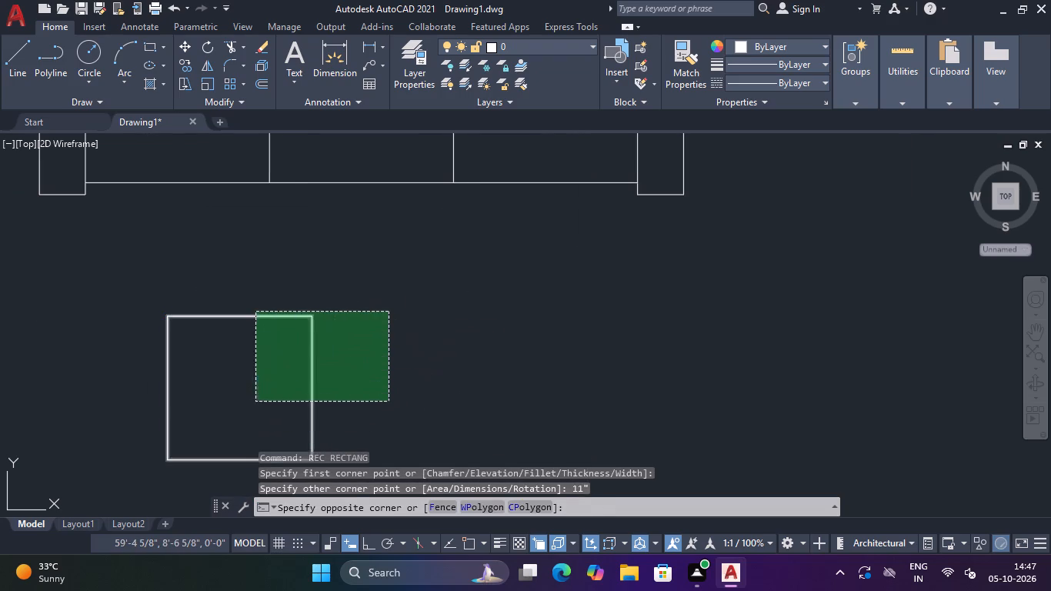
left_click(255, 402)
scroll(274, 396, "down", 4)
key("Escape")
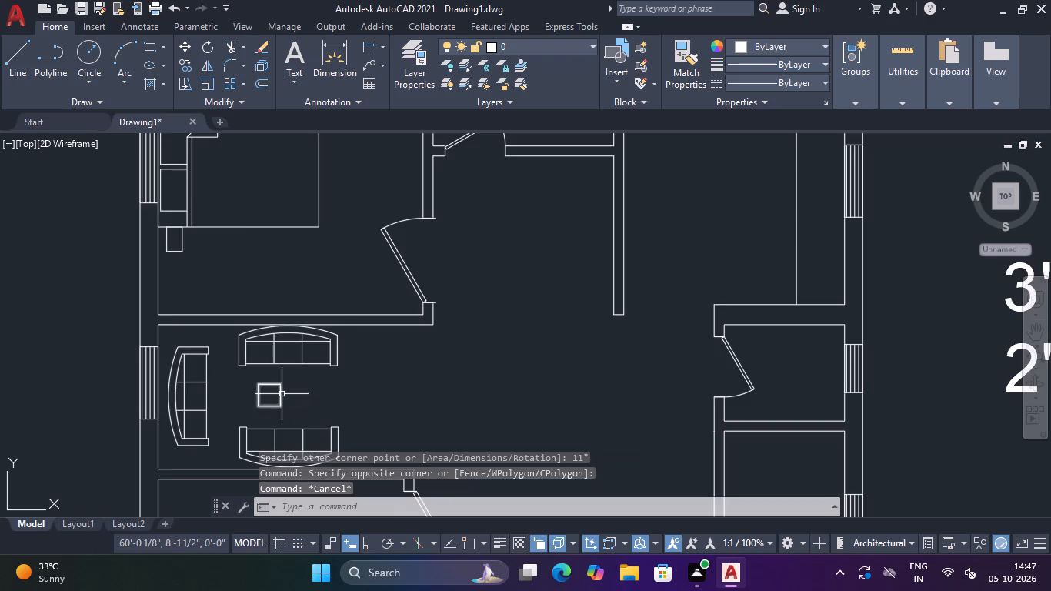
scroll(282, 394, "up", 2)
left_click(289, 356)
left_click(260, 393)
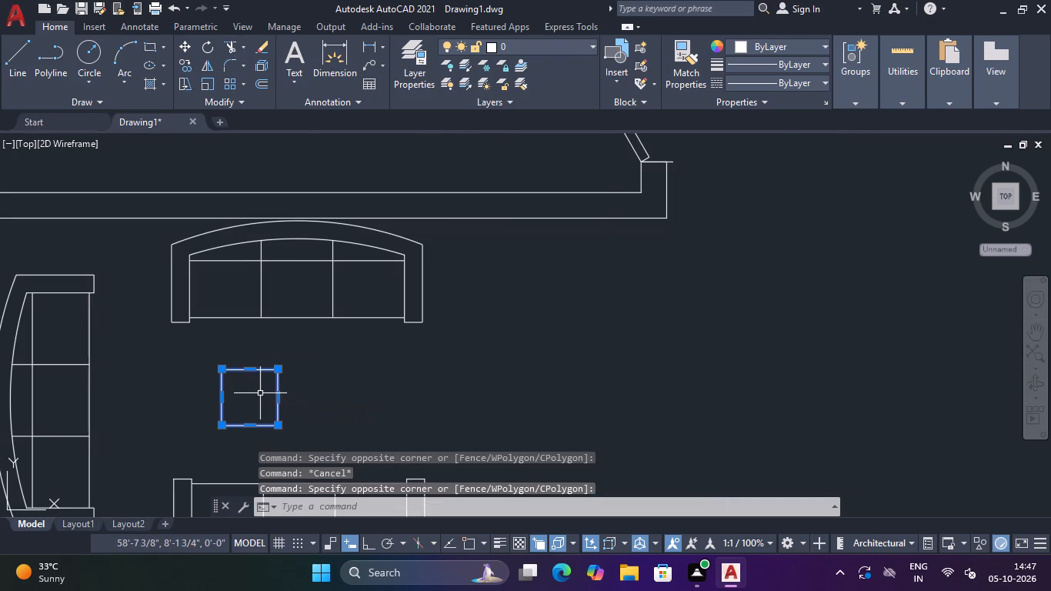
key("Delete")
Draw a 2' by 11" rectangle between the two facing sofas as a centre table.
type("REC")
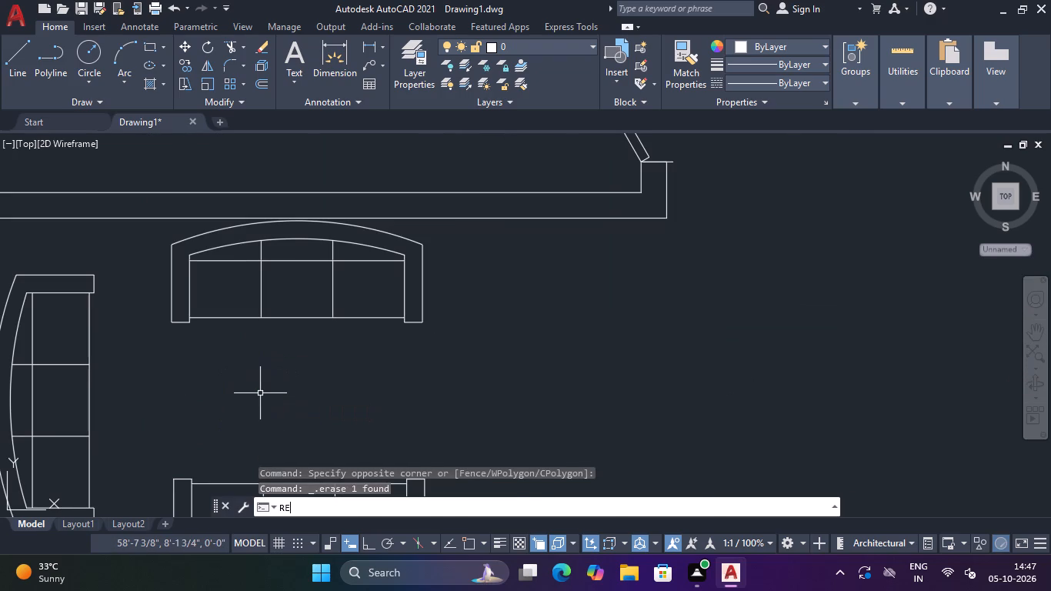
key("space")
left_click(227, 371)
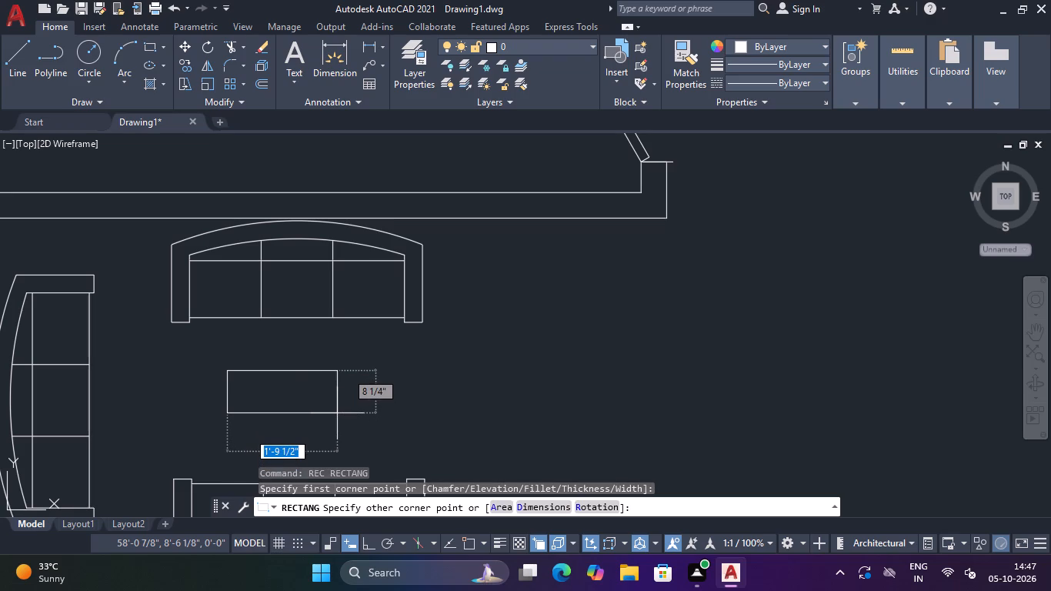
type("2'")
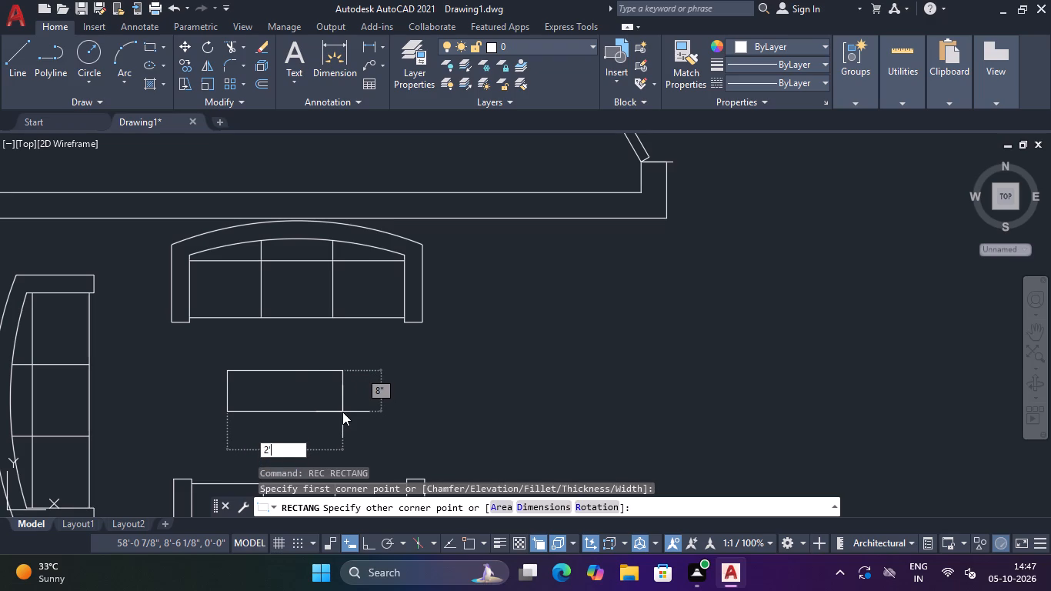
key("Tab")
type("11")
key("shift+quotedbl")
key("Return")
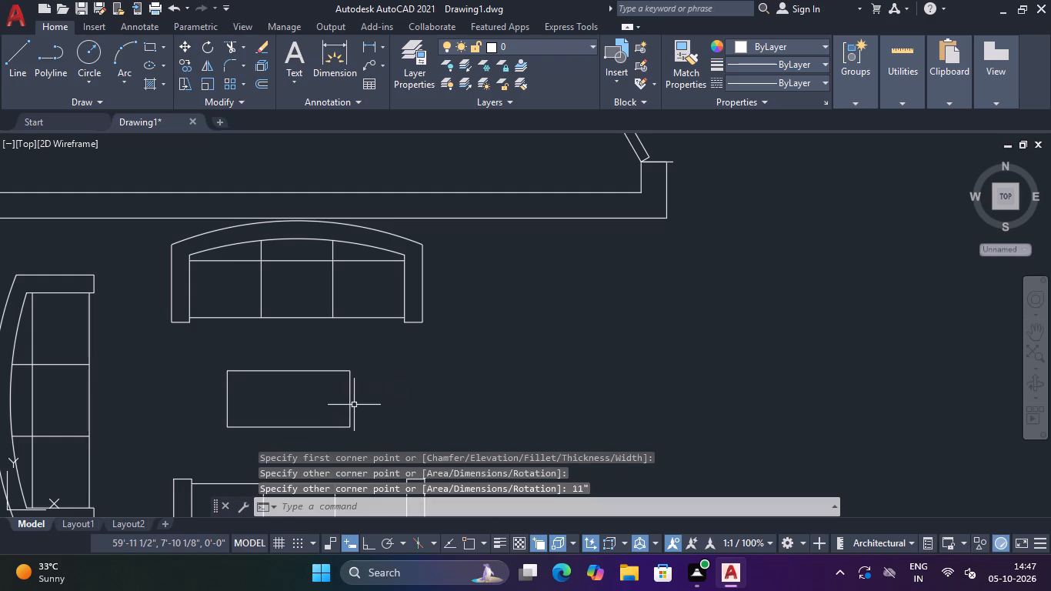
Copy the larger chair from outside the plan into the northwest bedroom, against the north wall near its northeast corner.
scroll(356, 405, "down", 2)
middle_click_drag(421, 390, 396, 386)
middle_click(360, 376)
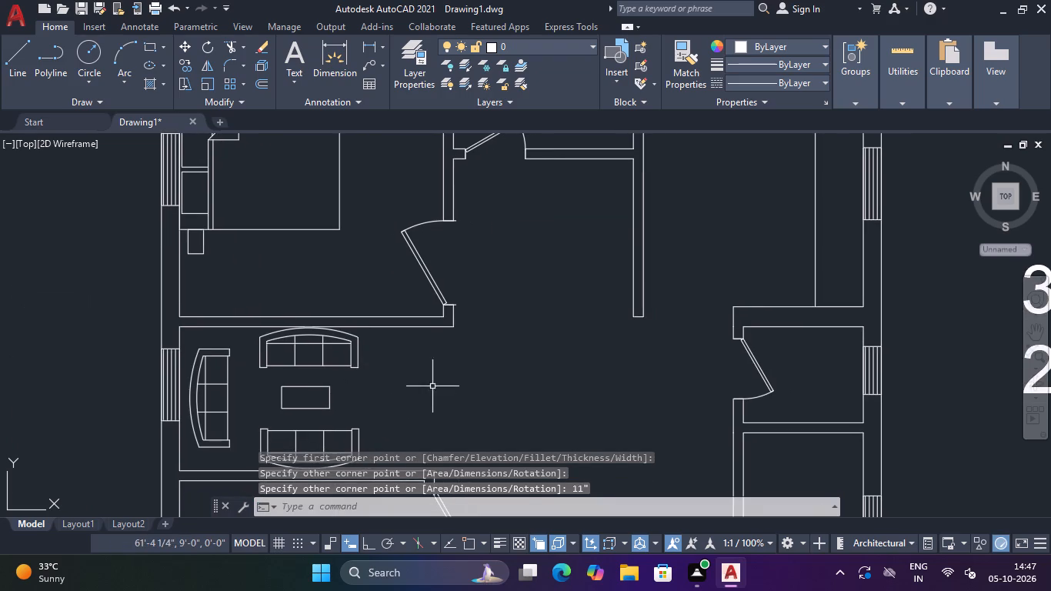
scroll(433, 385, "down", 3)
middle_click_drag(443, 394, 403, 366)
scroll(614, 232, "up", 2)
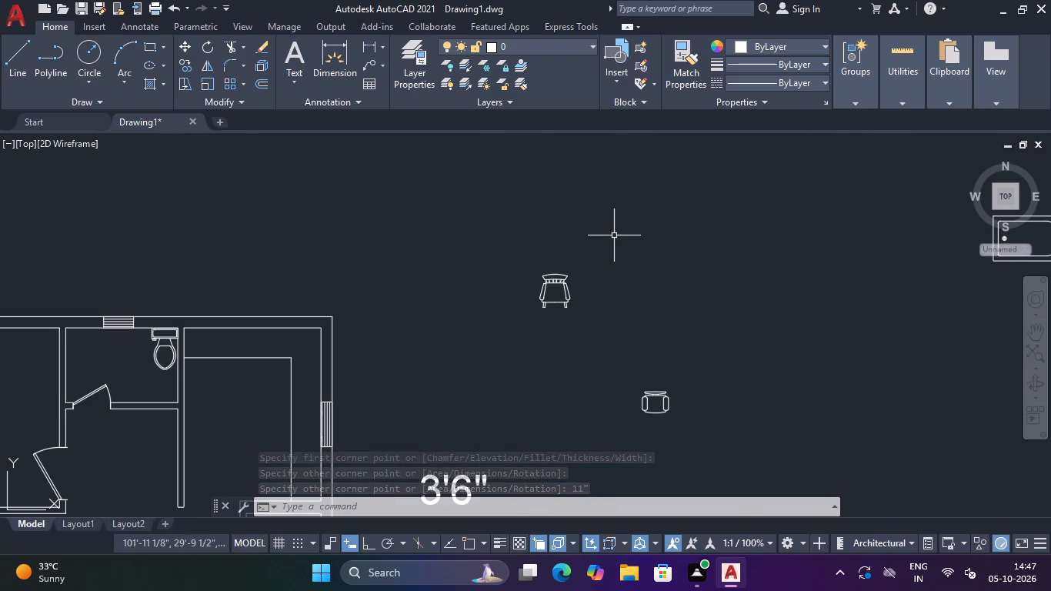
left_click(614, 235)
left_click(524, 326)
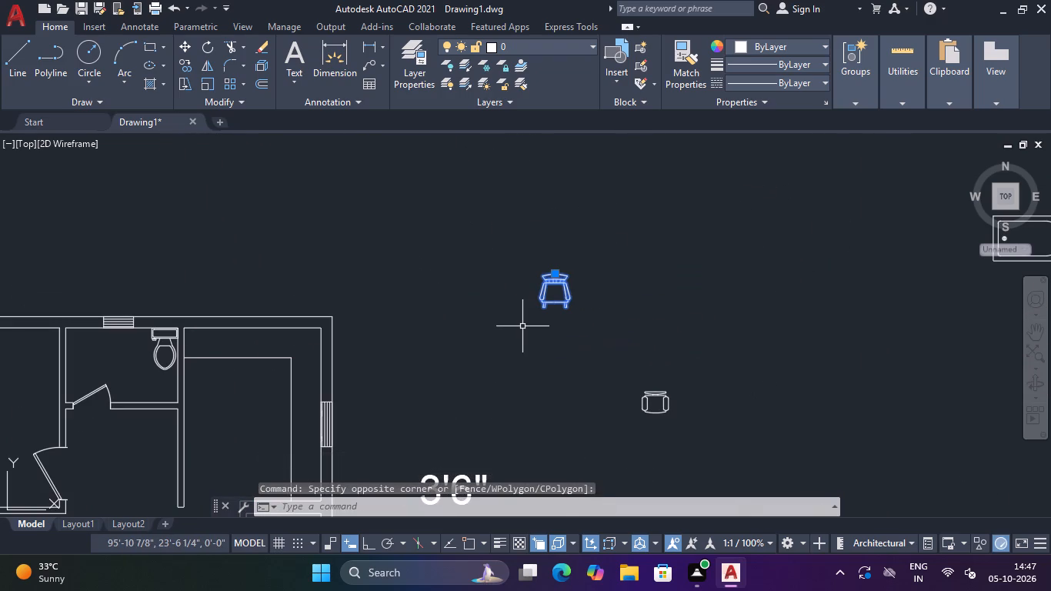
key("c")
key("o")
key("space")
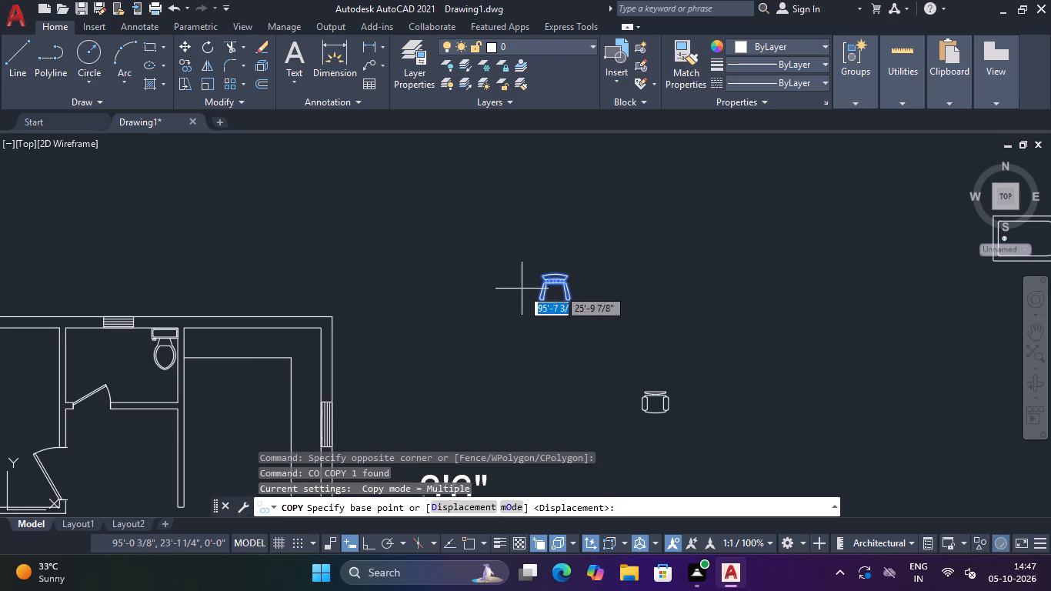
left_click(547, 274)
scroll(119, 350, "down", 3)
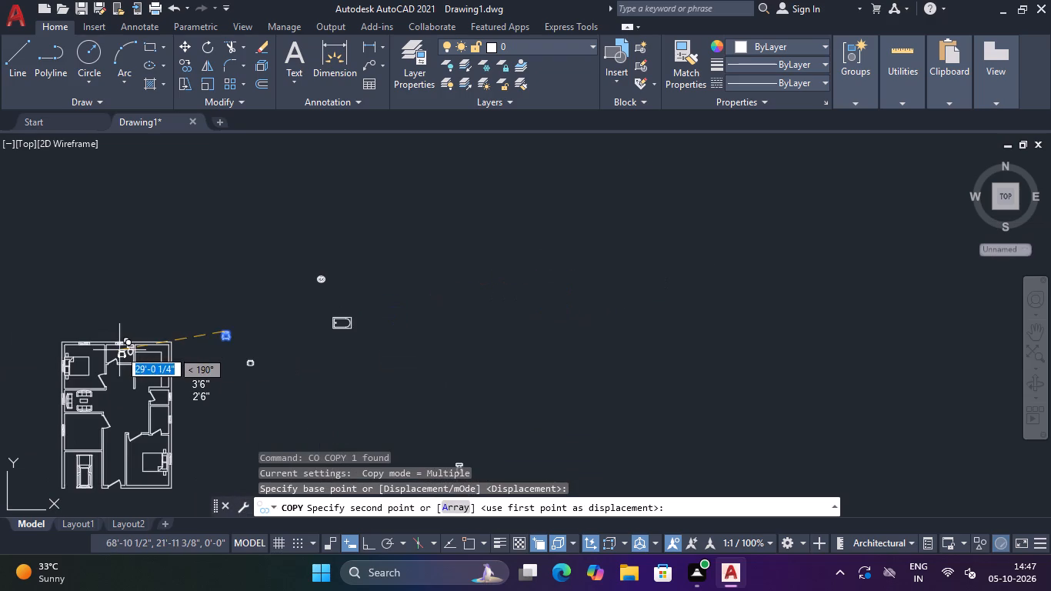
middle_click_drag(228, 328, 415, 317)
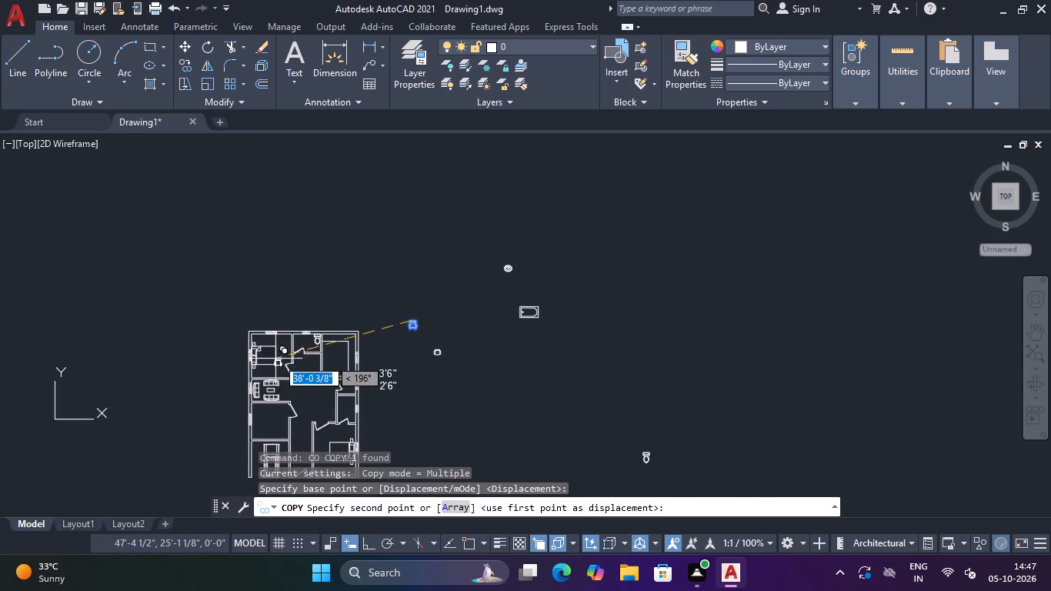
scroll(284, 349, "up", 5)
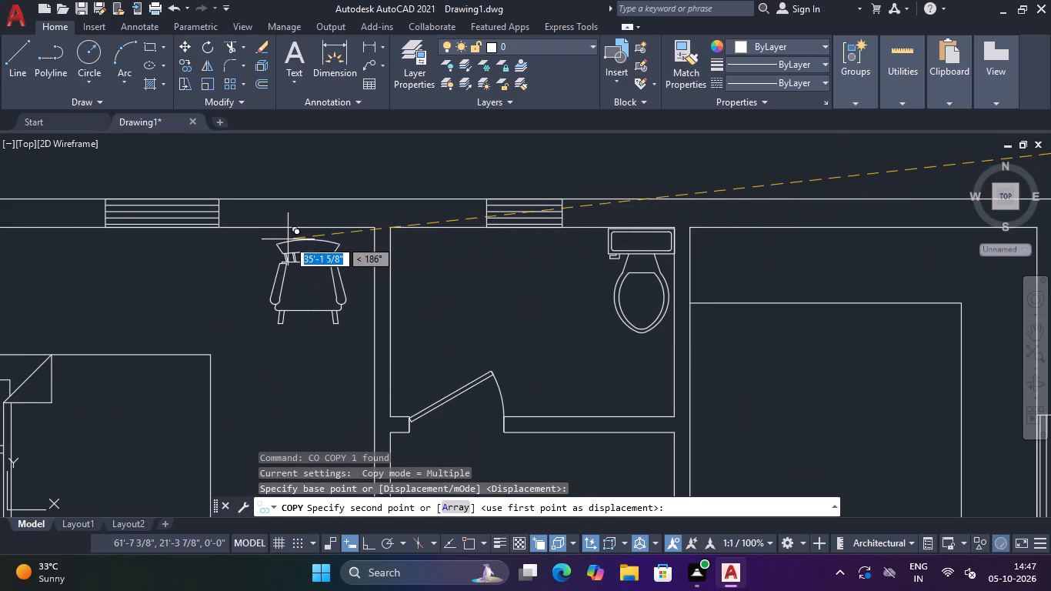
left_click(292, 239)
scroll(292, 239, "down", 2)
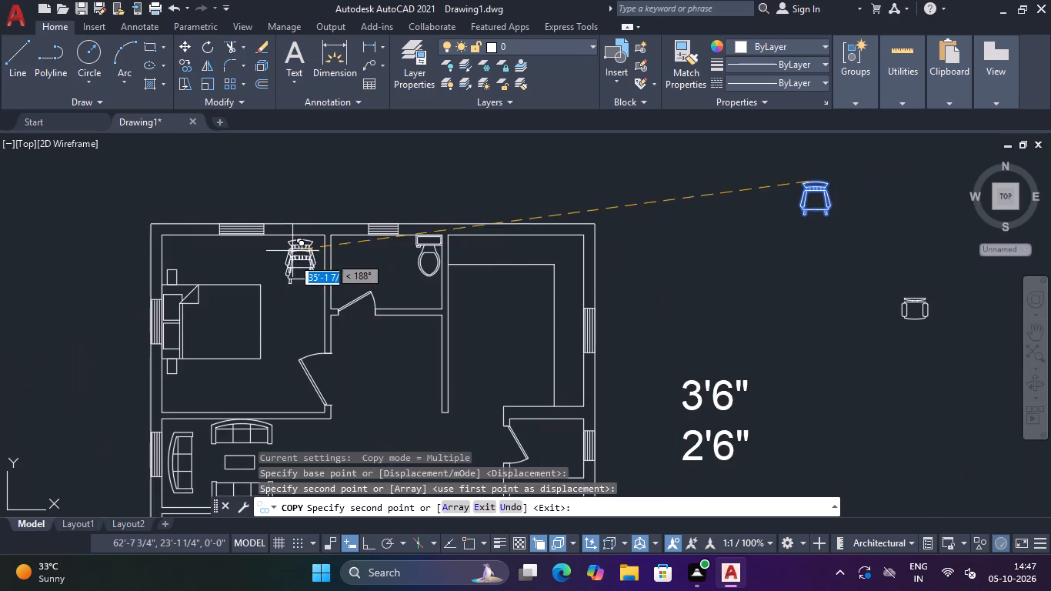
key("Escape")
Move the faucet inside the washbasin outside the plan so its spout lines up over the round drain.
scroll(622, 287, "down", 3)
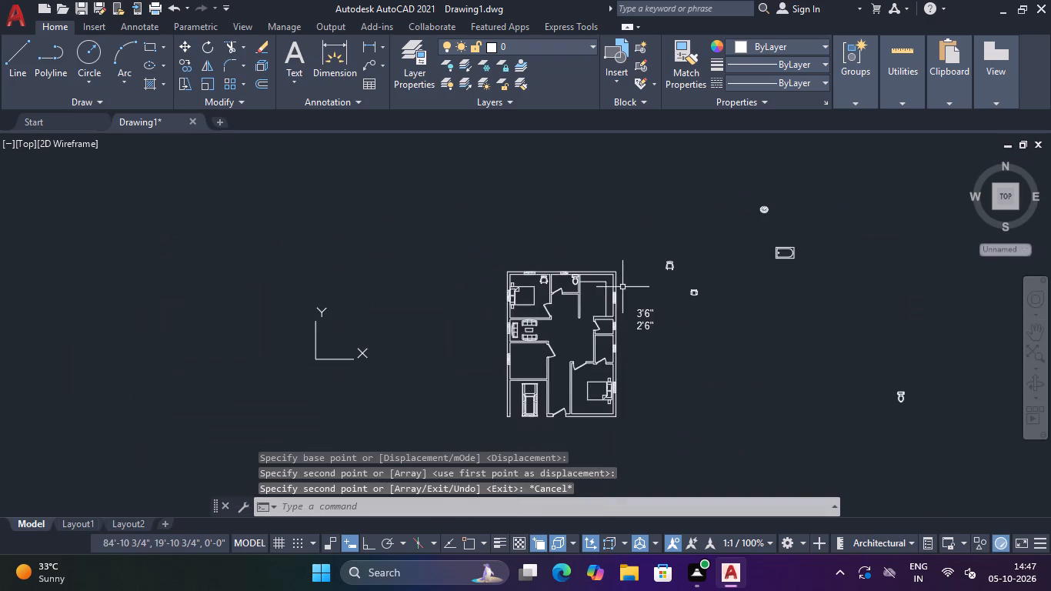
middle_click_drag(645, 283, 529, 330)
scroll(663, 243, "up", 7)
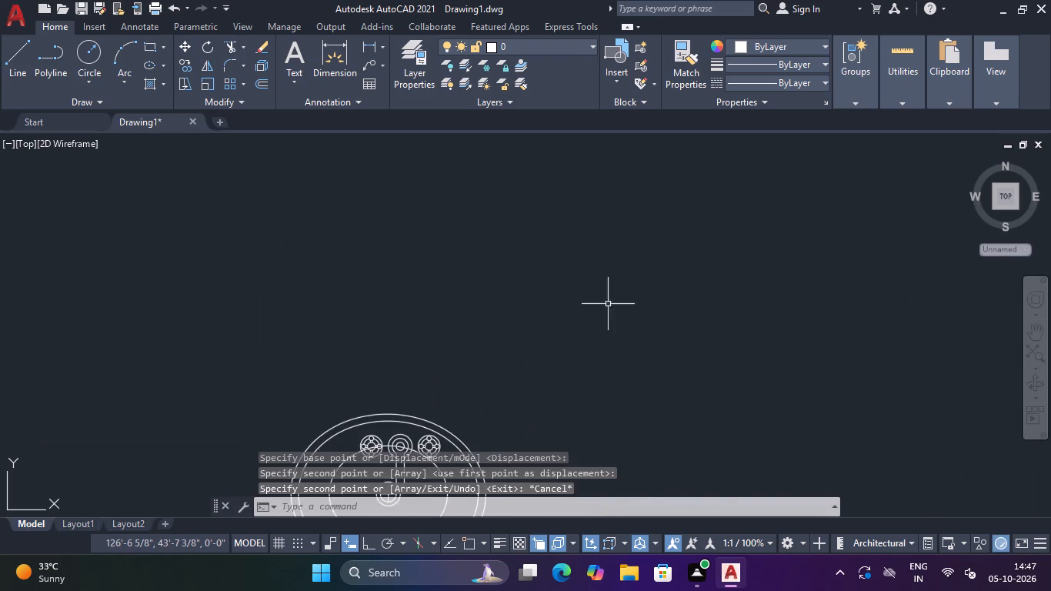
middle_click_drag(602, 308, 657, 209)
left_click(455, 343)
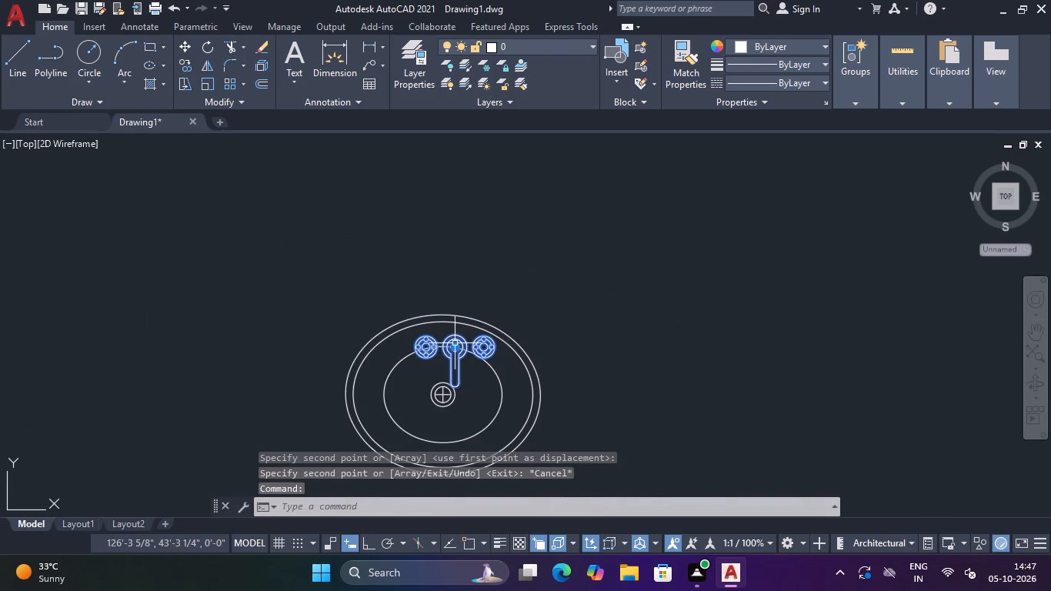
type("M")
key("space")
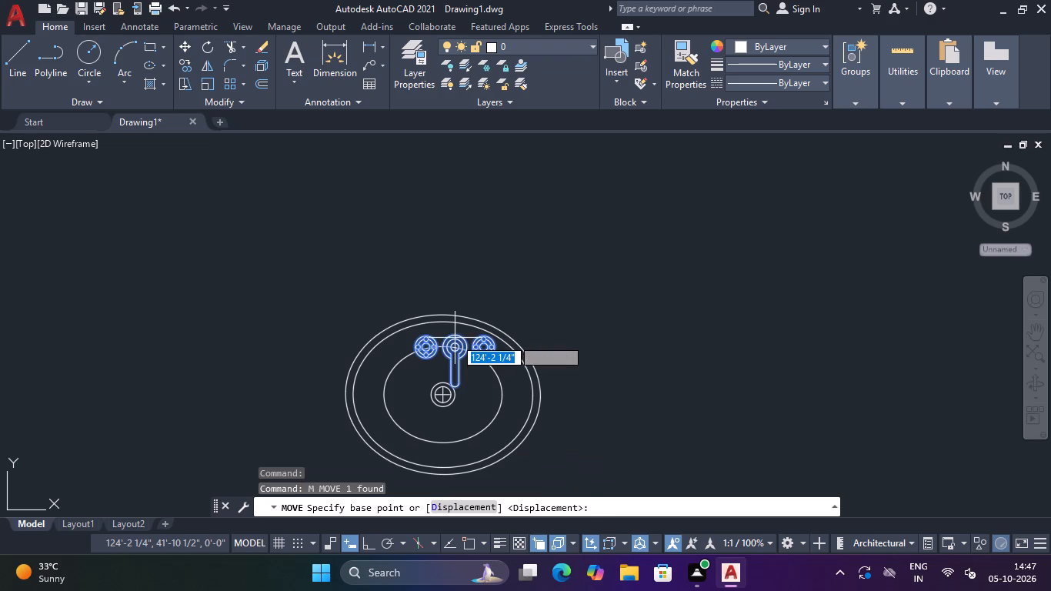
left_click(455, 338)
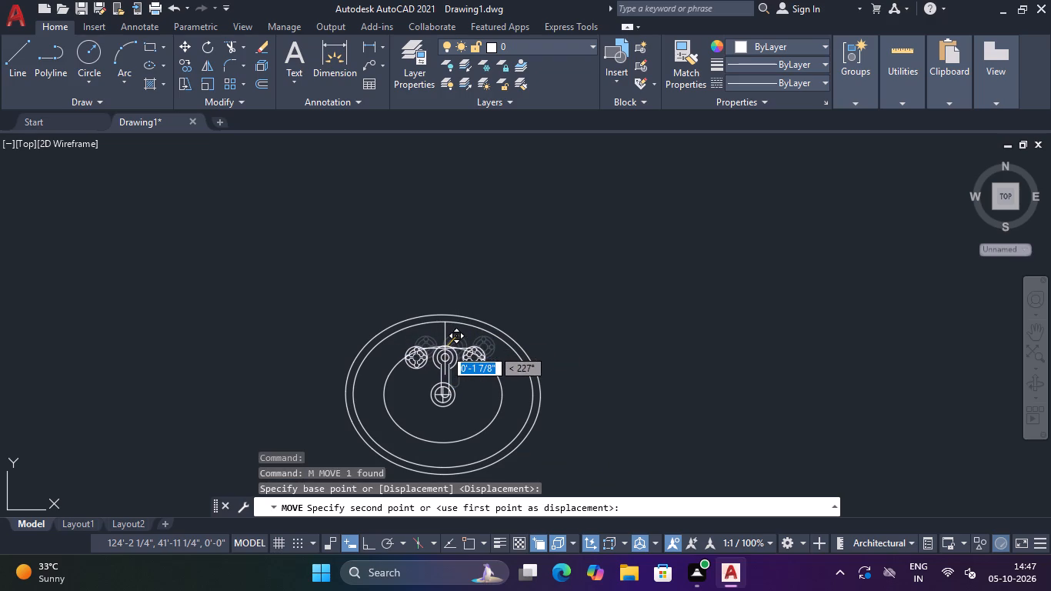
left_click(445, 349)
Copy the washbasin with its faucet into the north bathroom, near its northwest corner opposite the toilet.
left_click(589, 278)
left_click(371, 423)
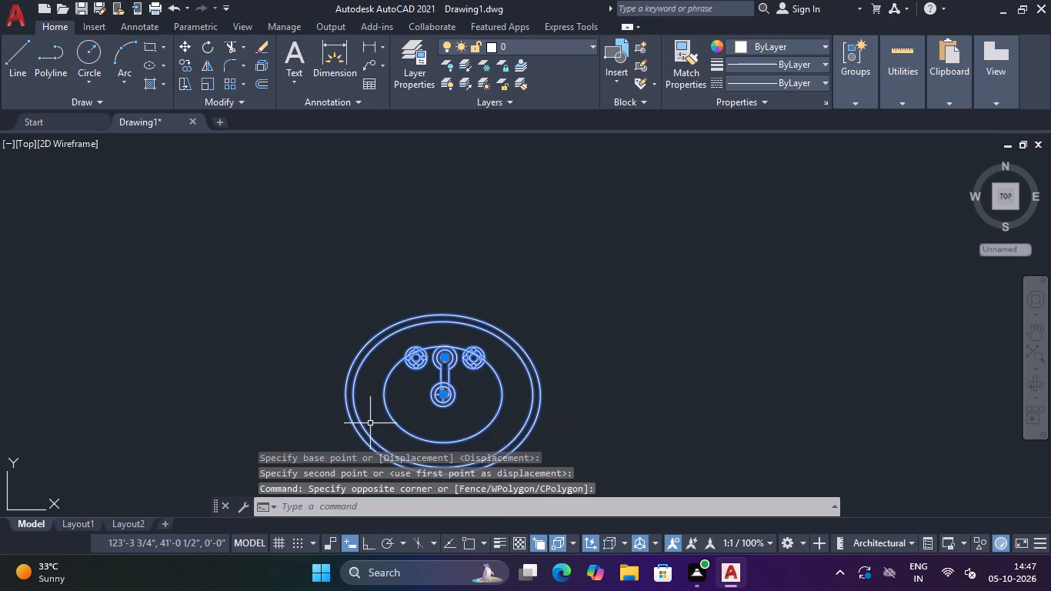
key("m")
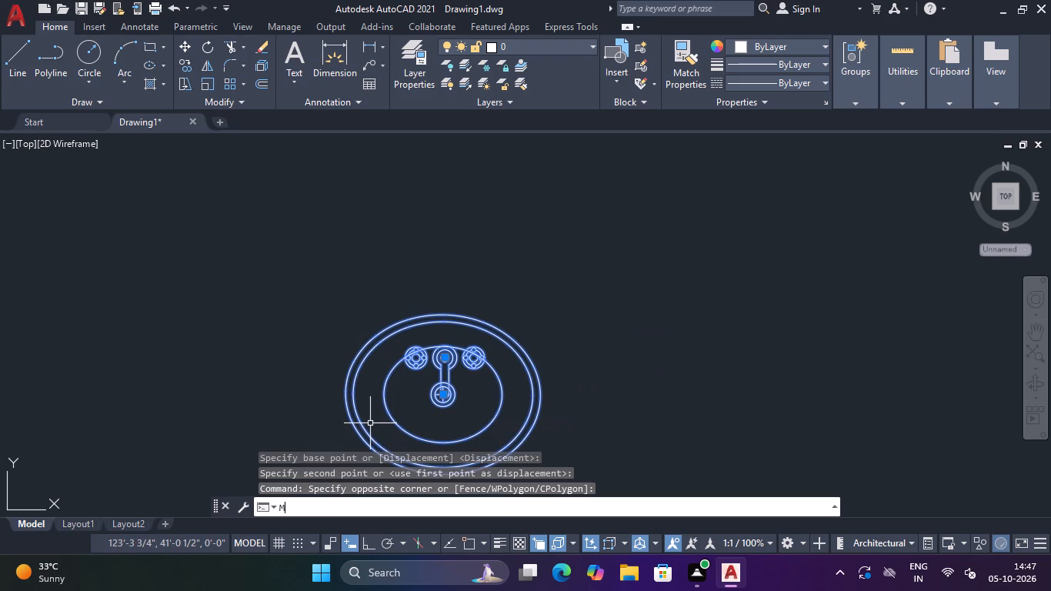
key("BackSpace")
type("CO")
key("space")
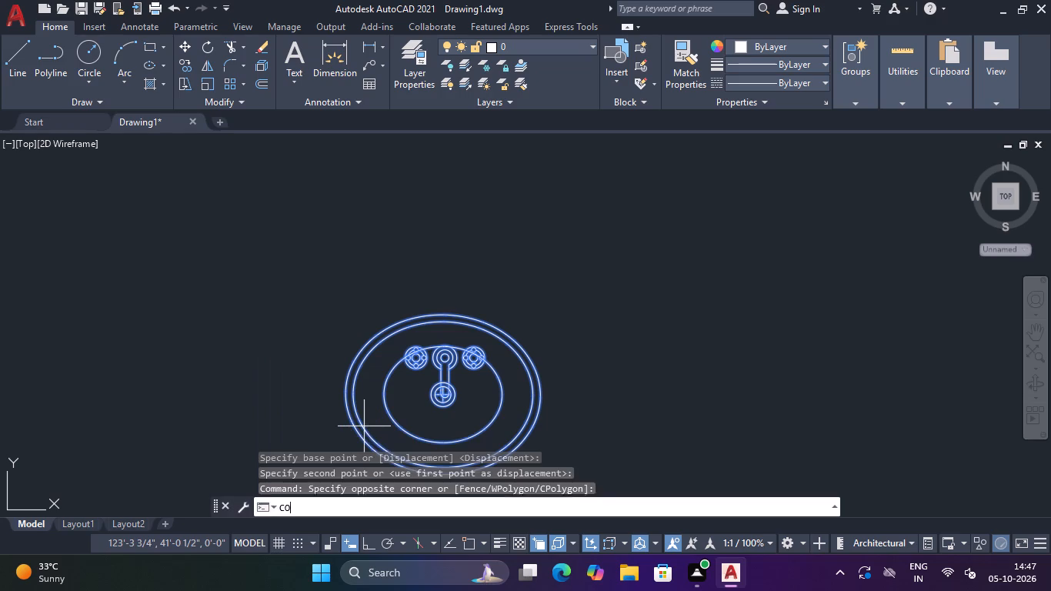
left_click(352, 412)
scroll(298, 408, "down", 3)
middle_click_drag(298, 406, 377, 366)
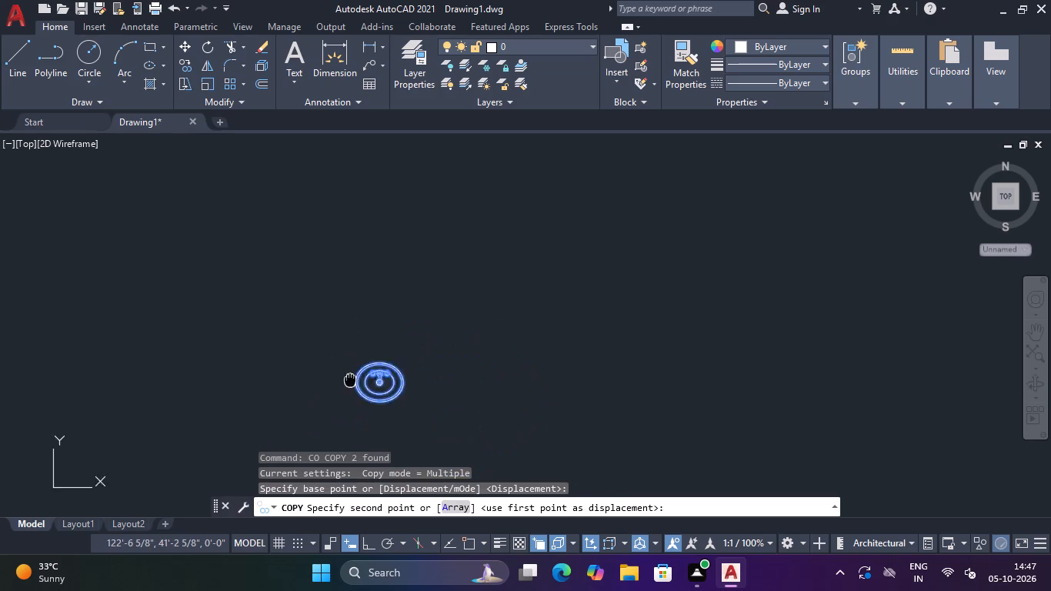
middle_click_drag(377, 366, 485, 316)
scroll(481, 316, "down", 2)
middle_click_drag(365, 282, 532, 209)
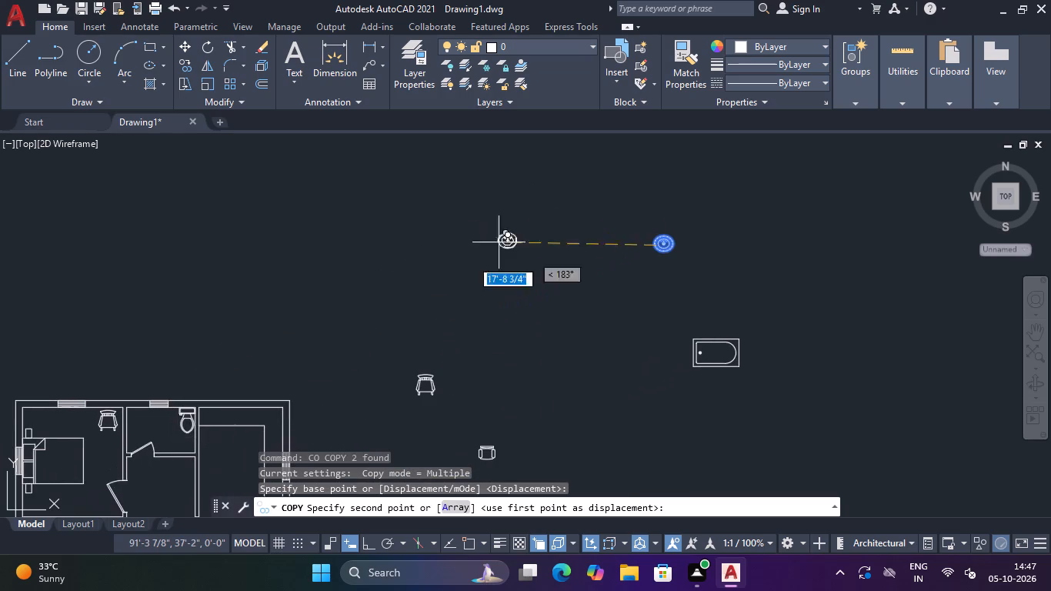
scroll(131, 422, "up", 5)
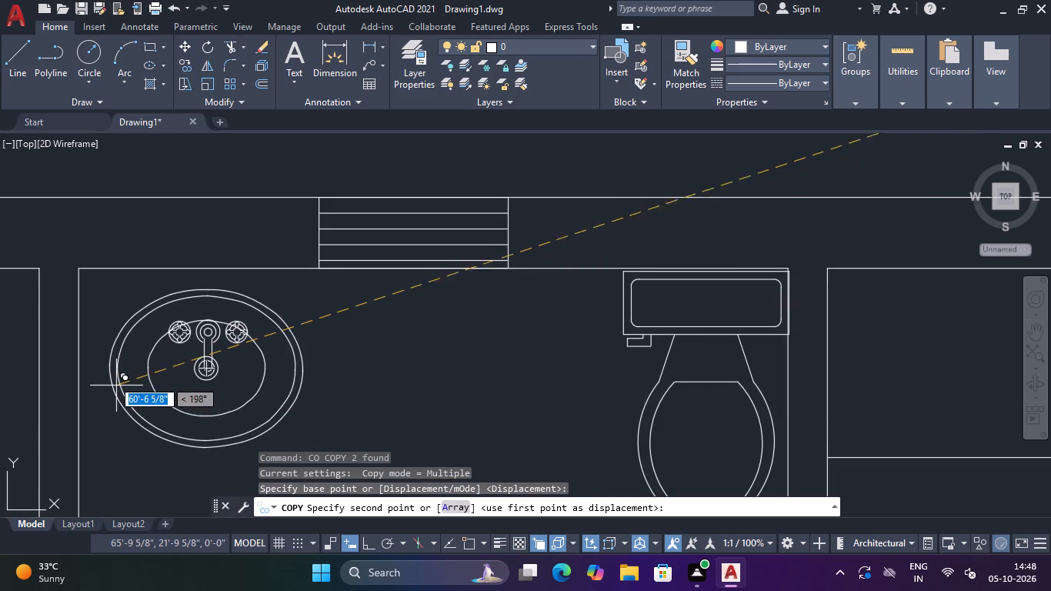
left_click(108, 375)
scroll(120, 371, "down", 4)
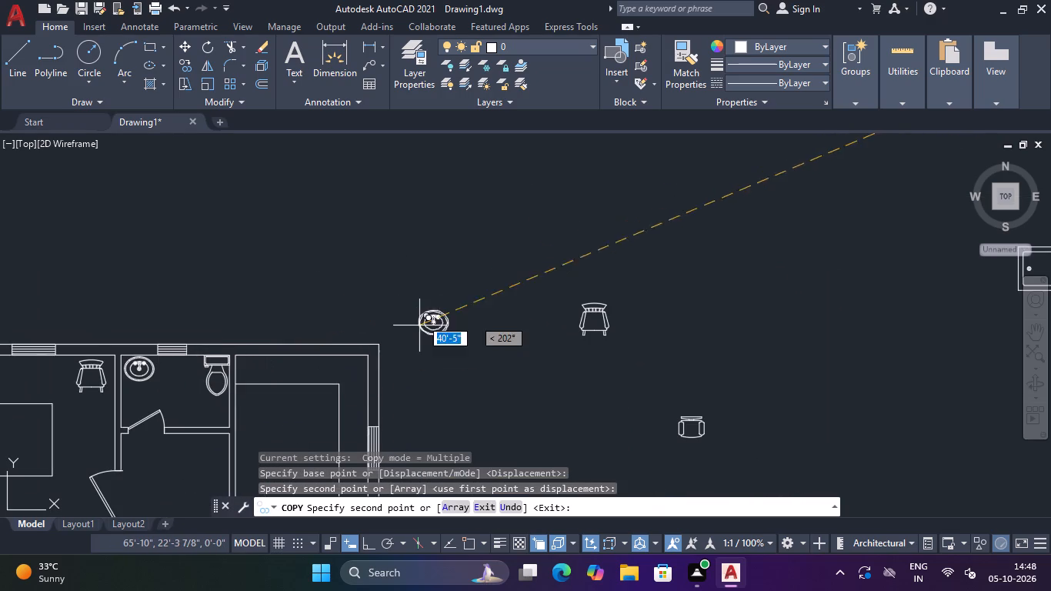
middle_click_drag(425, 302, 462, 217)
scroll(469, 219, "down", 2)
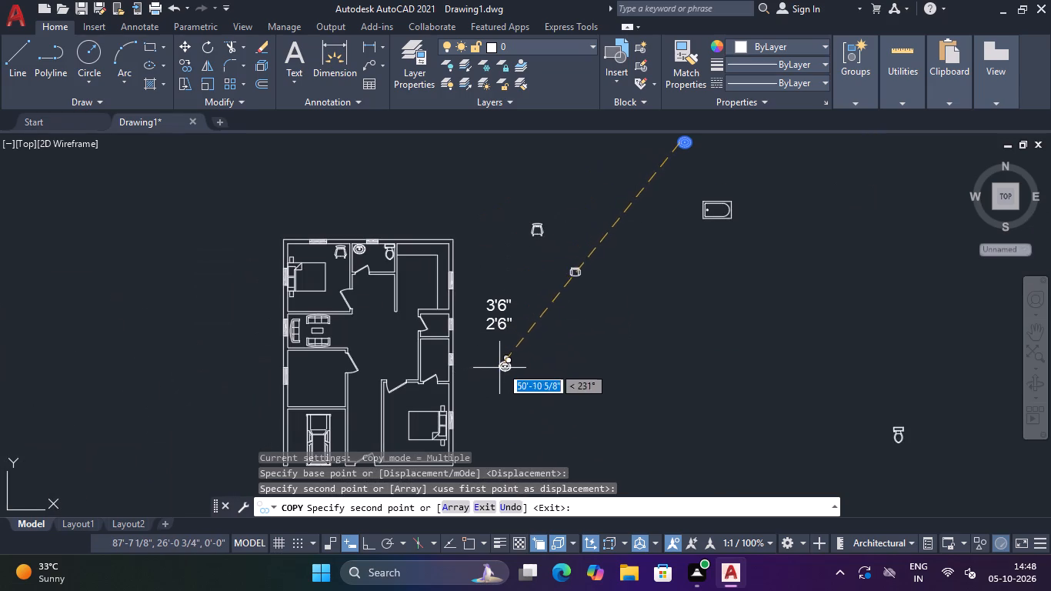
middle_click_drag(509, 359, 482, 367)
key("Escape")
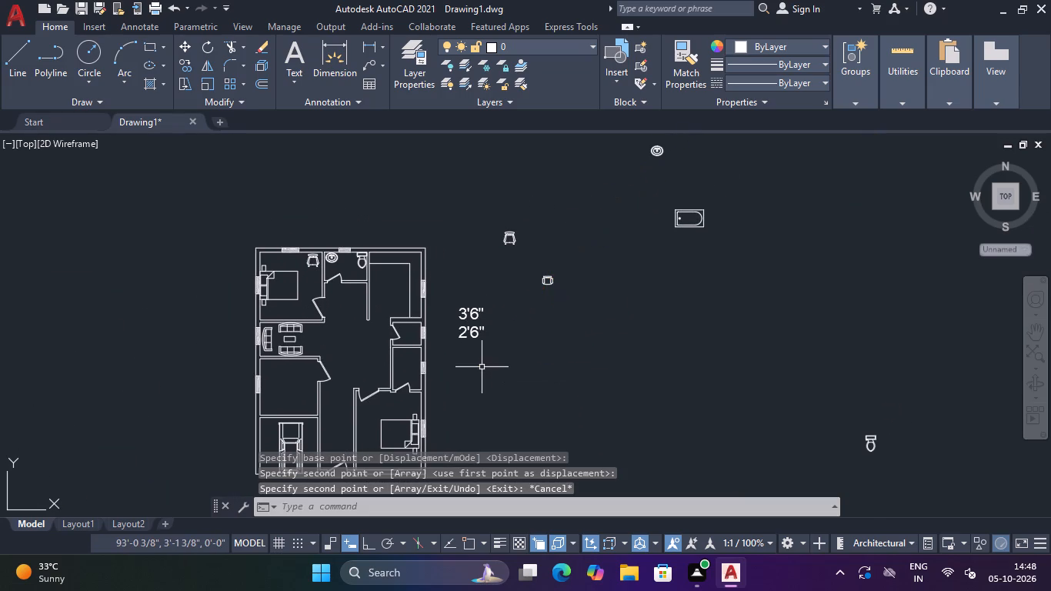
Rotate the smaller chair outside the plan by 180° with Ortho on.
middle_click_drag(342, 343, 398, 277)
middle_click(403, 274)
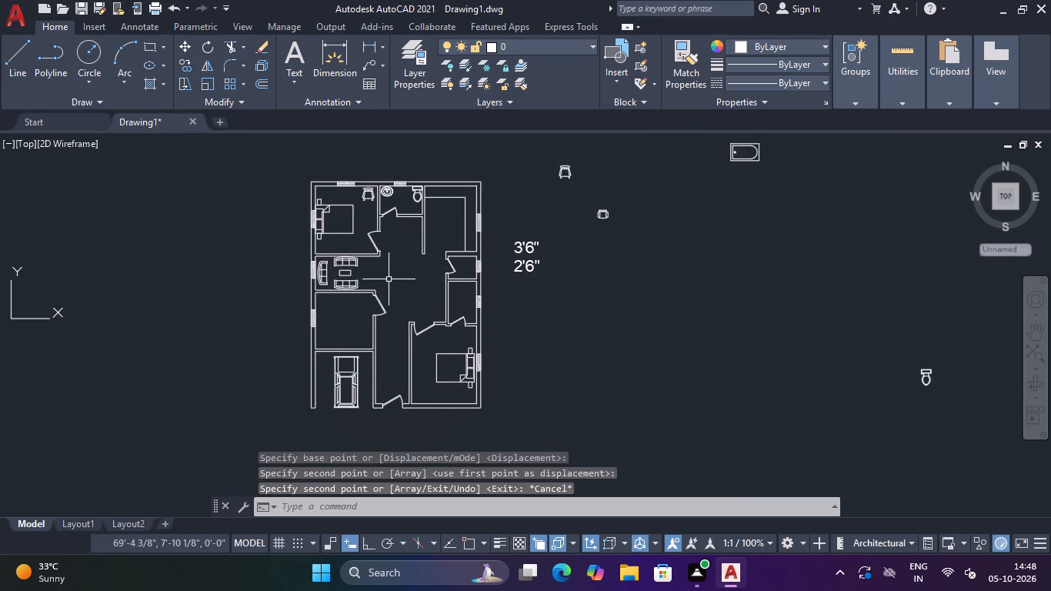
scroll(456, 361, "up", 1)
middle_click_drag(500, 307, 485, 477)
left_click(688, 273)
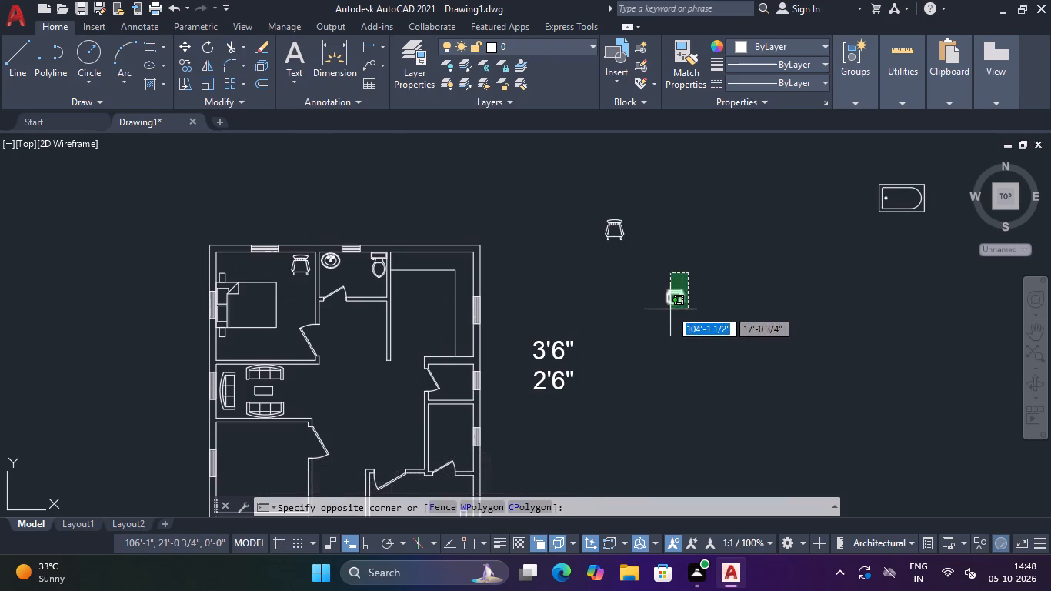
left_click(670, 309)
type("CO")
key("BackSpace")
key("BackSpace")
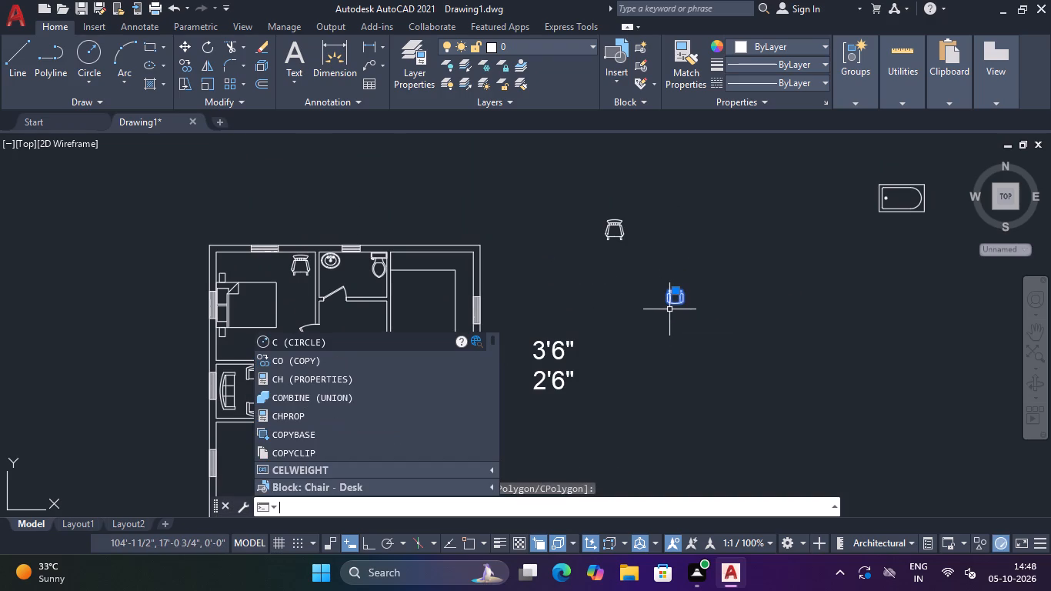
type("RO")
key("space")
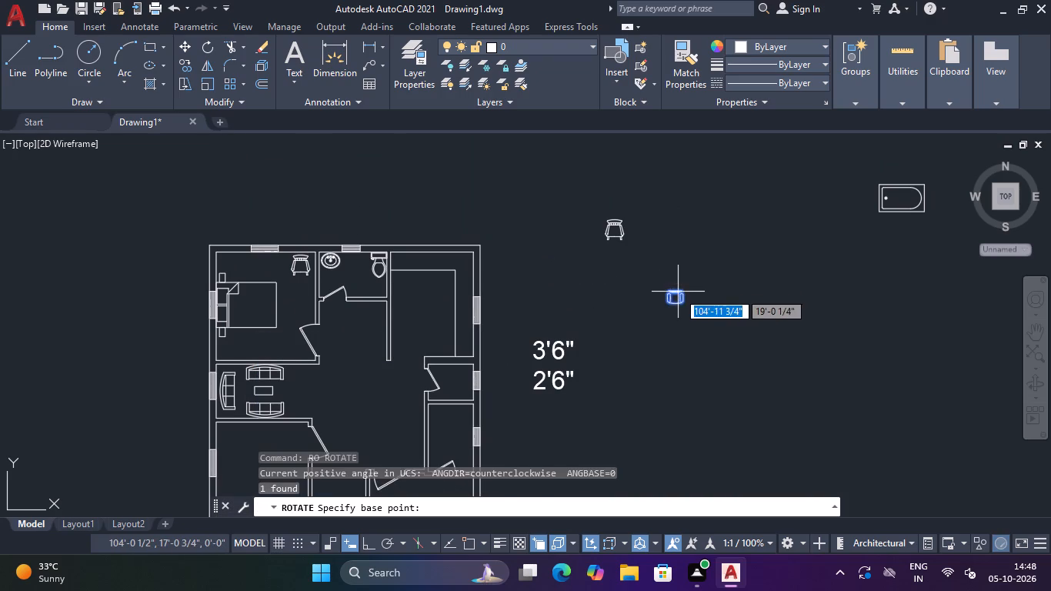
left_click(678, 292)
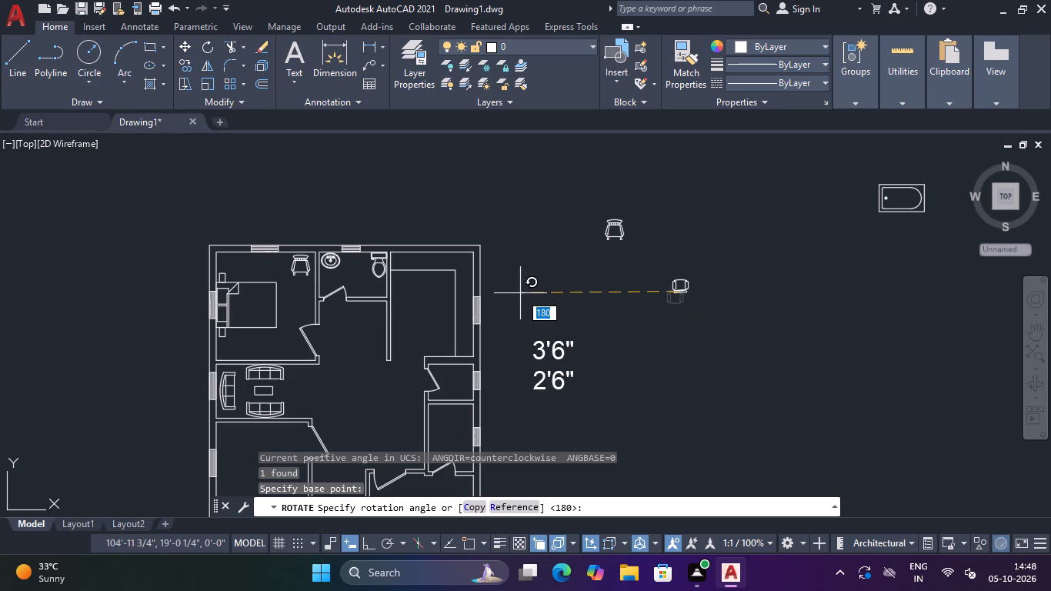
key("F8")
left_click(526, 289)
key("Escape")
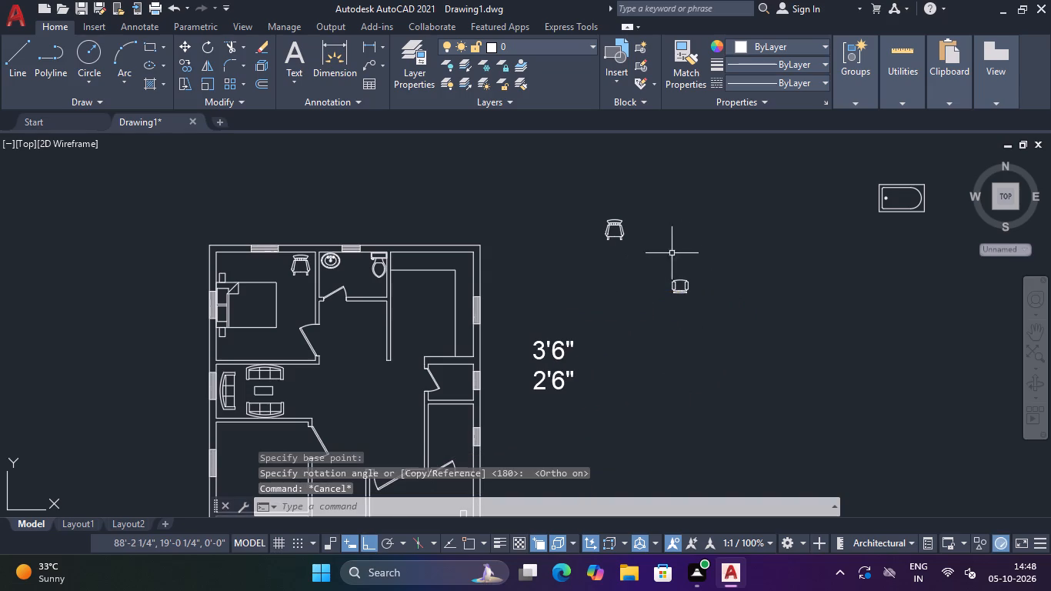
Copy the smaller chair three times in a row along the south wall of the southeast bedroom.
left_click(702, 252)
left_click(669, 299)
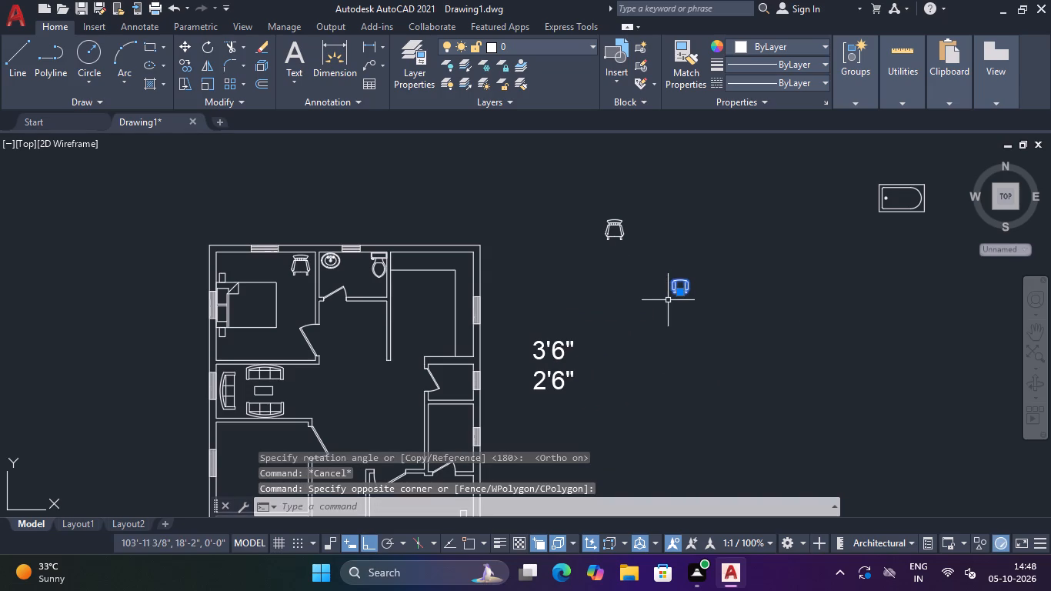
type("CO")
key("space")
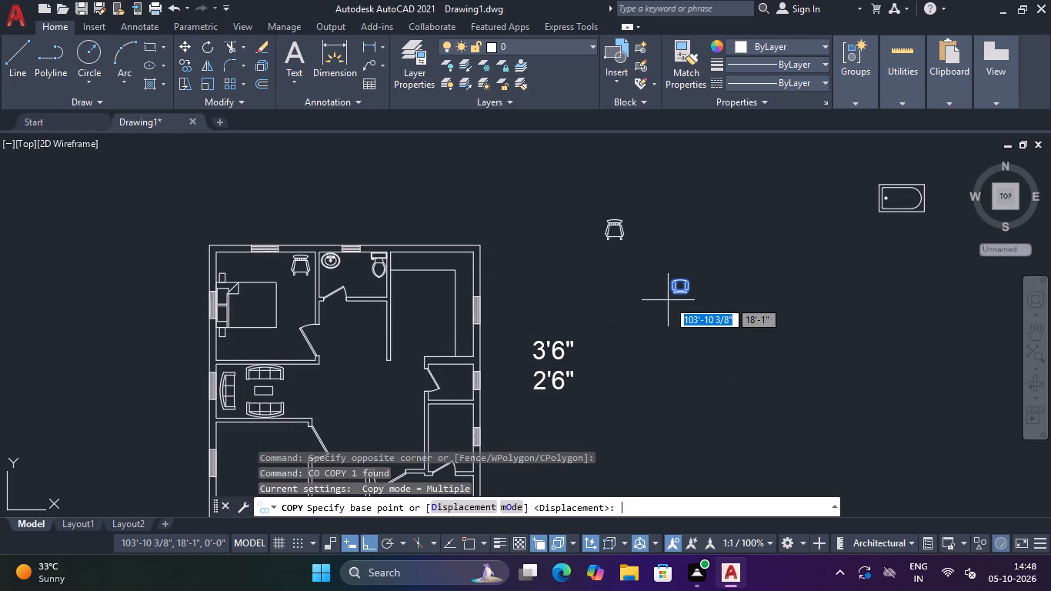
left_click(684, 292)
scroll(666, 298, "down", 2)
middle_click_drag(666, 298, 686, 184)
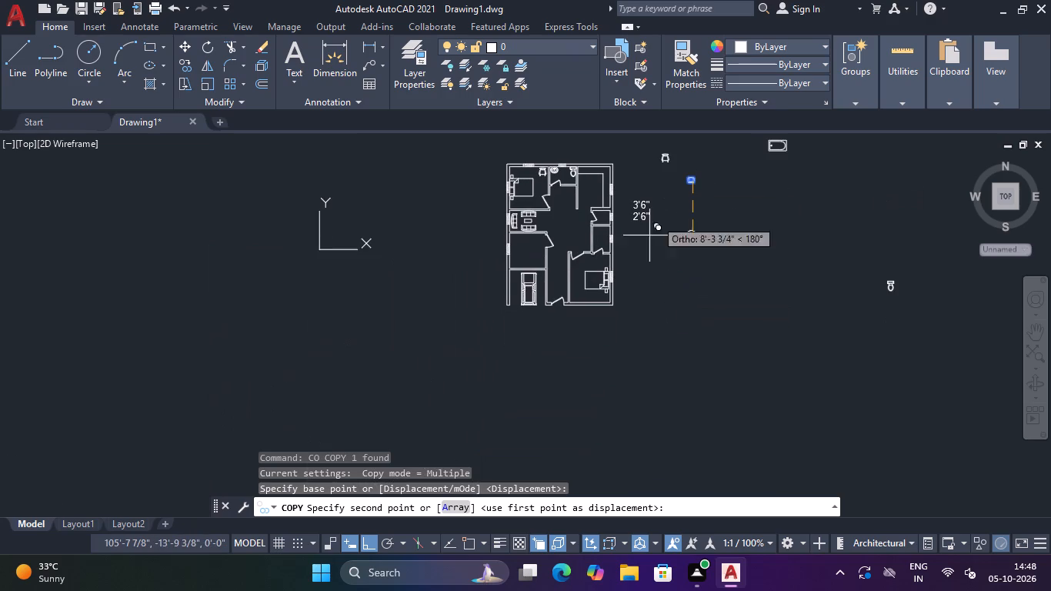
scroll(598, 305, "up", 2)
key("F8")
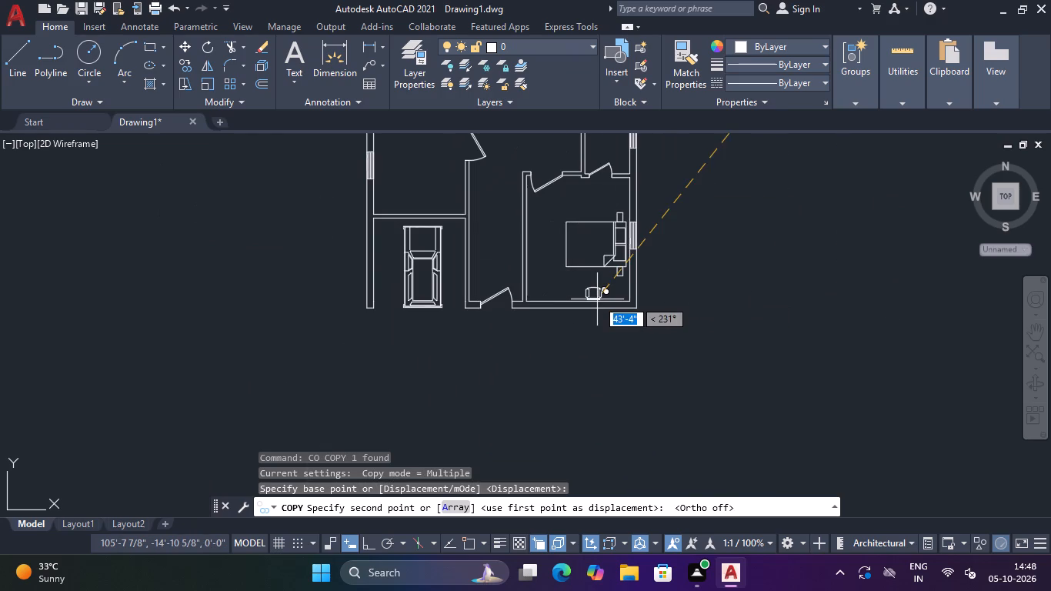
scroll(599, 295, "up", 2)
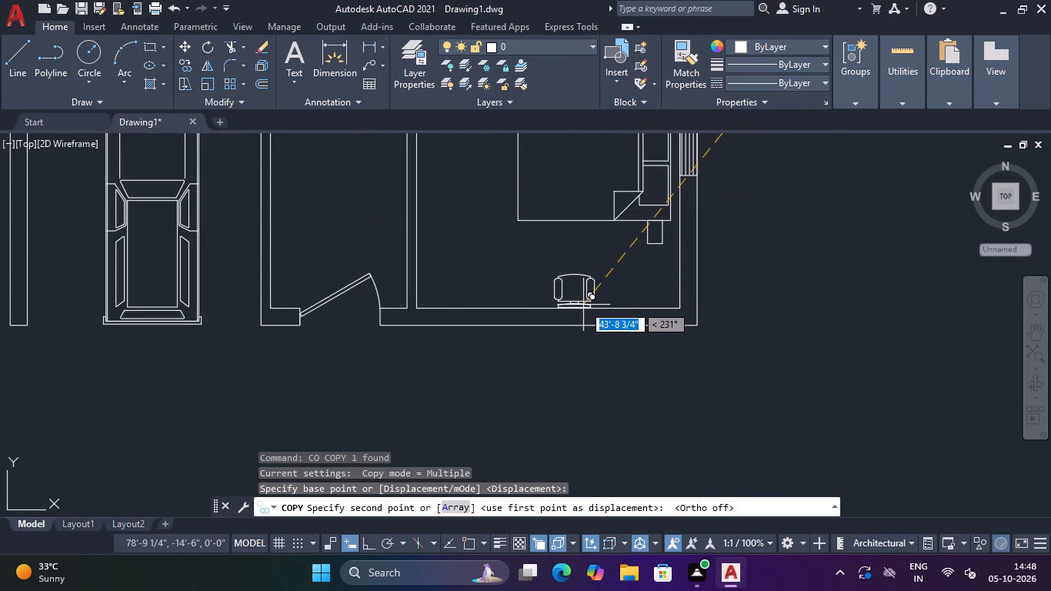
left_click(586, 301)
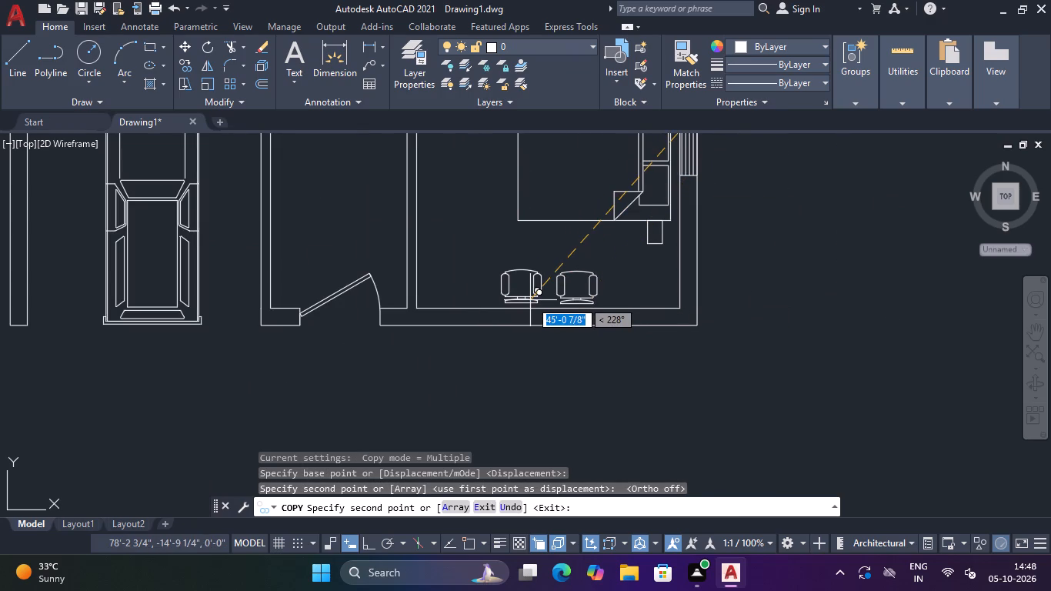
left_click(530, 302)
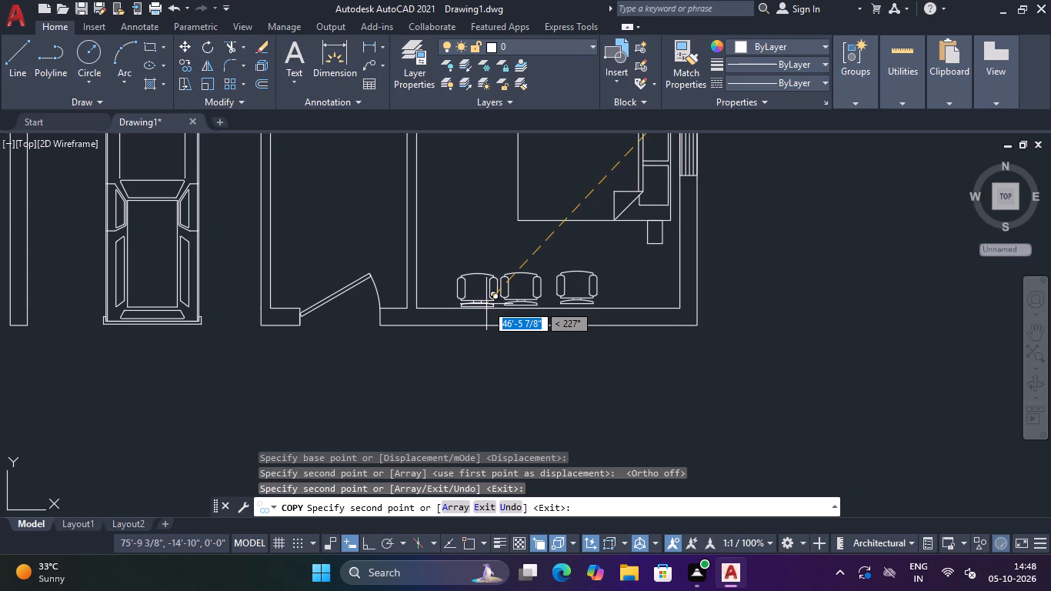
left_click(478, 304)
scroll(568, 277, "down", 1)
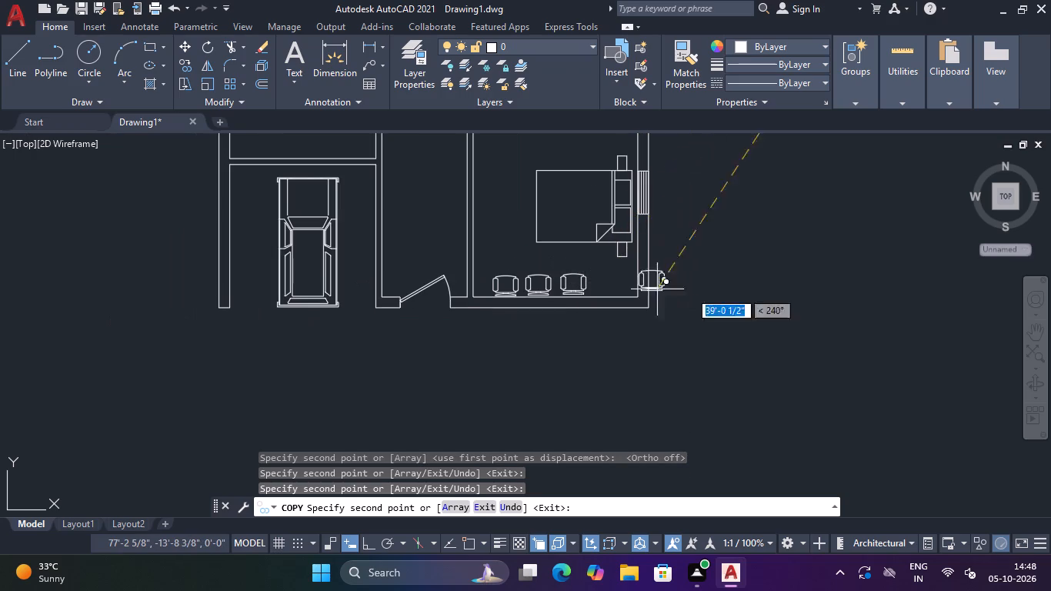
middle_click_drag(720, 290, 705, 391)
key("Escape")
Copy the bathtub from outside the plan into the small east bathroom, fitting its northwest corner into the room's northwest corner.
scroll(710, 319, "down", 2)
middle_click_drag(710, 319, 699, 321)
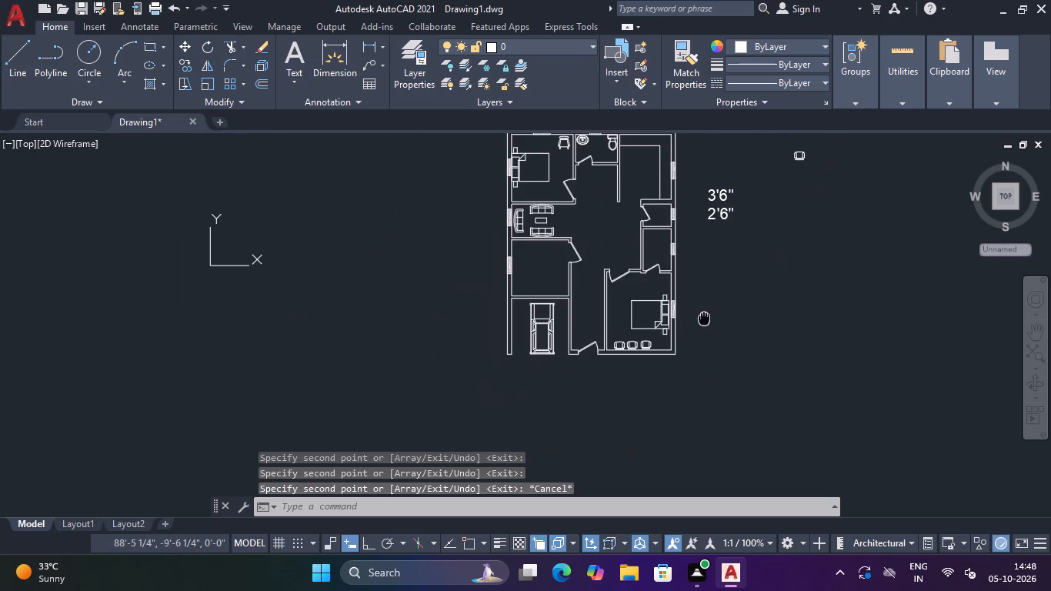
middle_click_drag(699, 321, 576, 360)
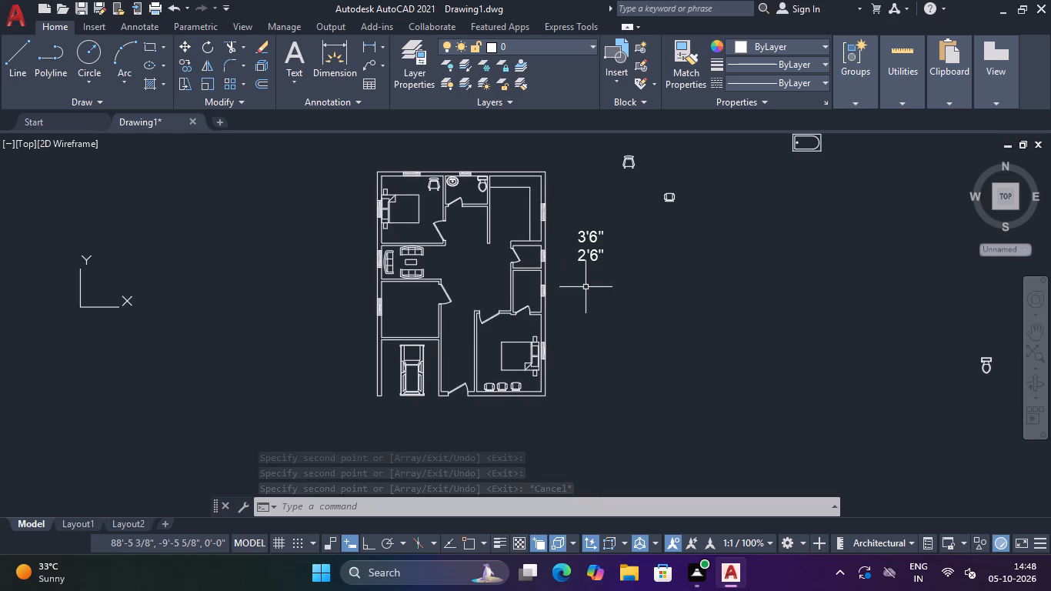
middle_click_drag(586, 287, 582, 329)
left_click(860, 175)
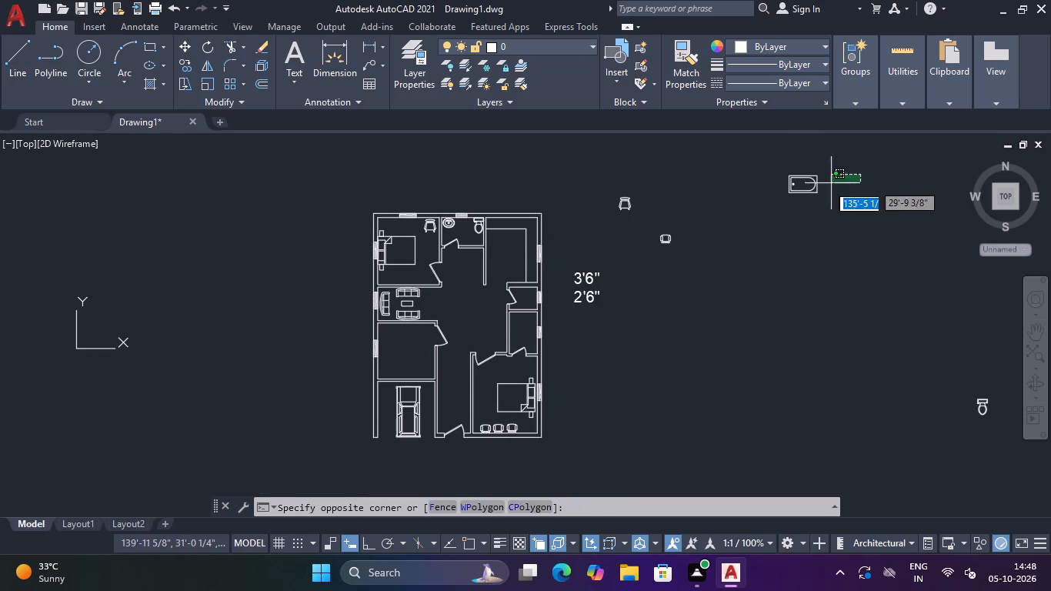
left_click(769, 205)
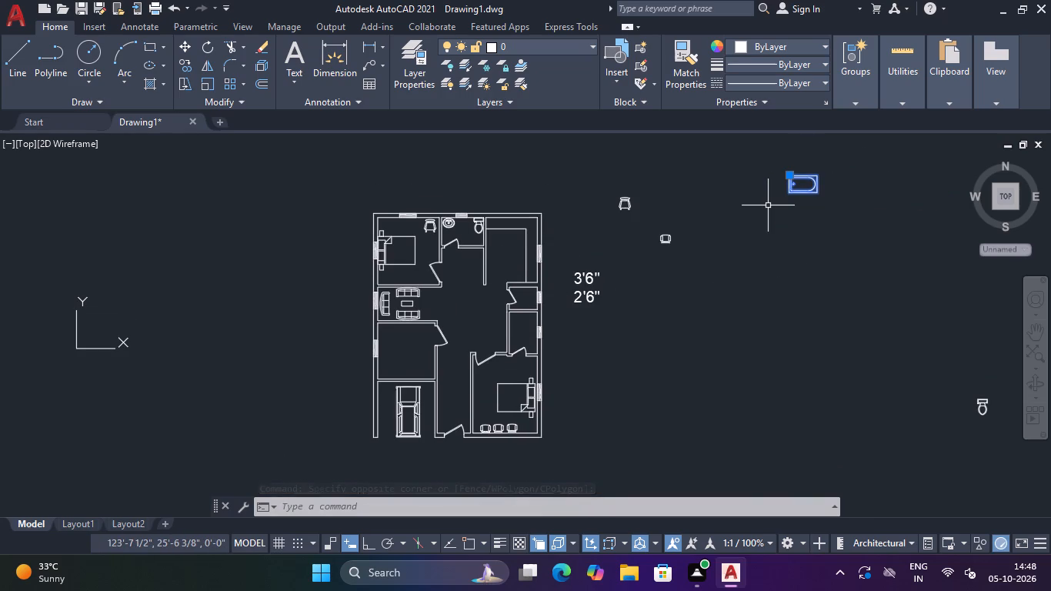
type("CO")
key("space")
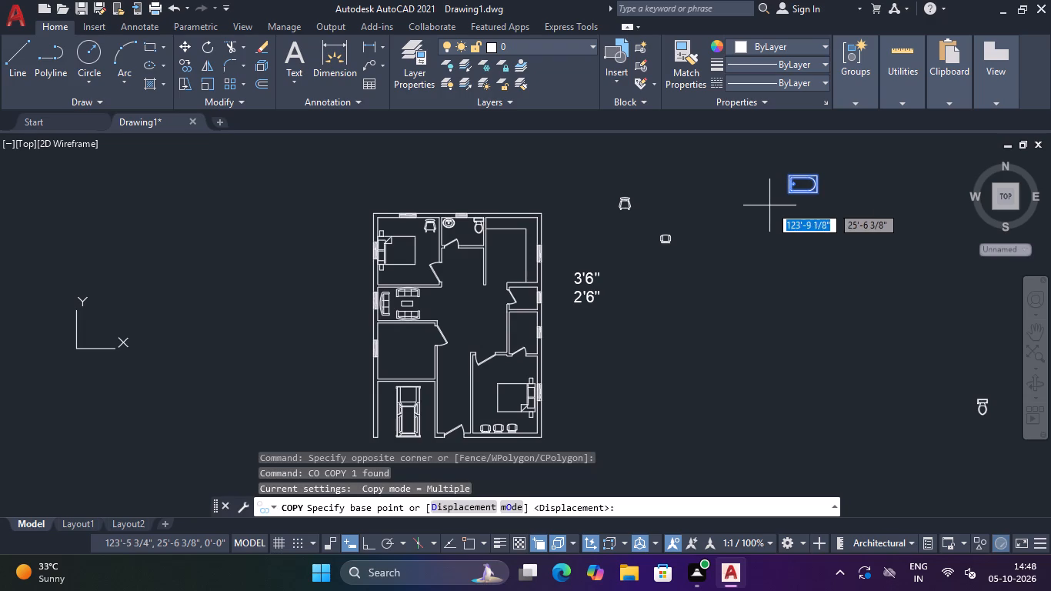
scroll(785, 177, "up", 3)
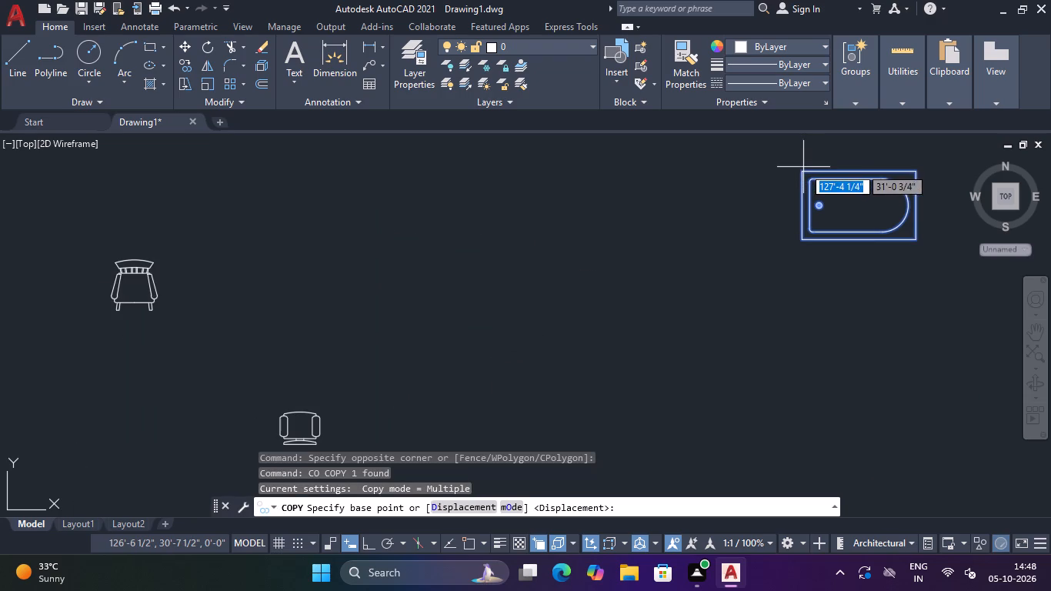
left_click(802, 173)
scroll(734, 195, "down", 2)
middle_click_drag(690, 240, 798, 119)
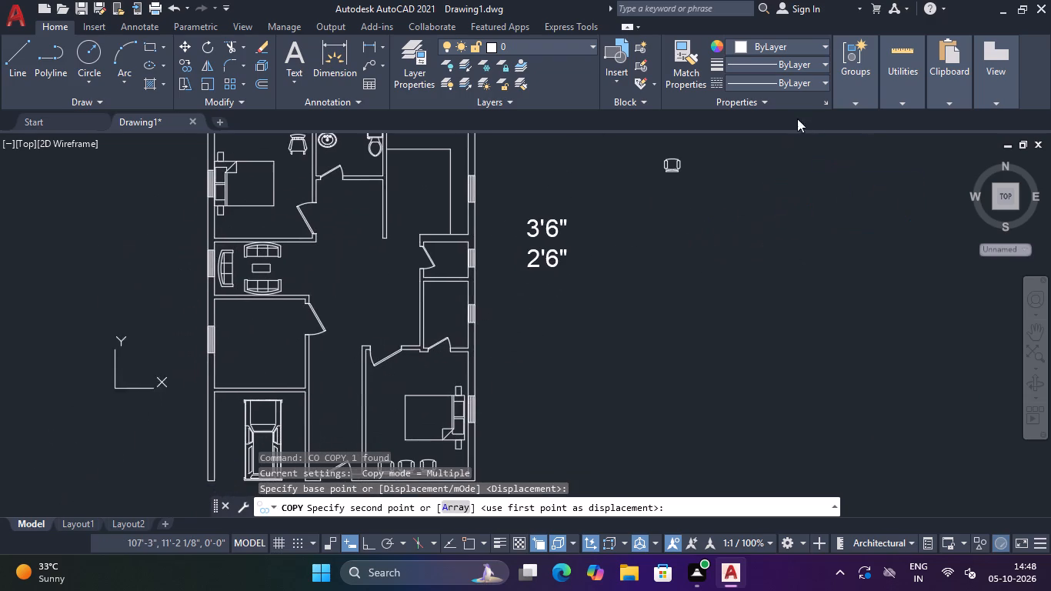
scroll(428, 287, "up", 3)
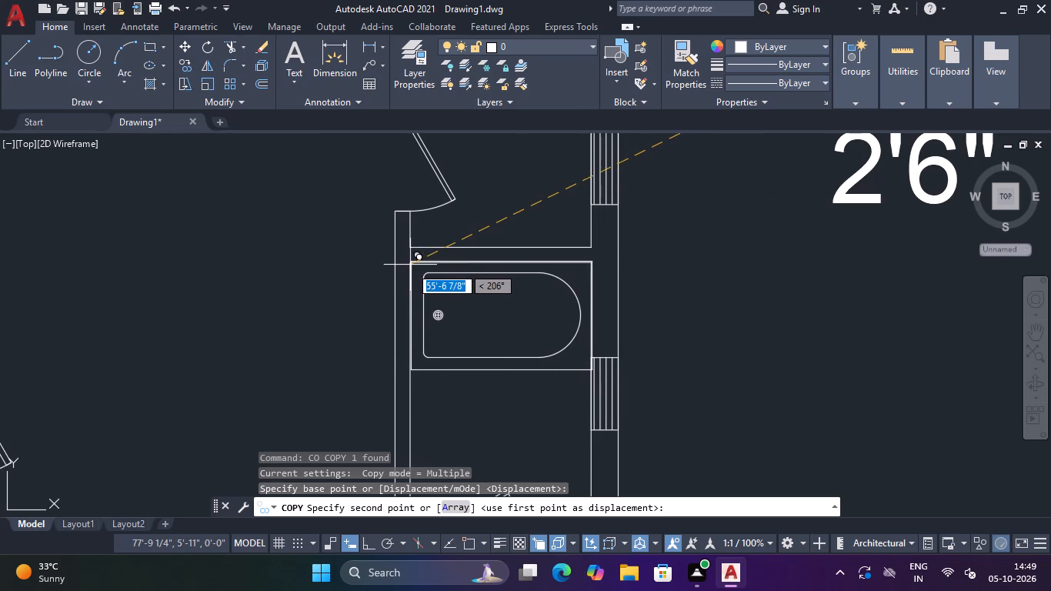
left_click(410, 266)
scroll(679, 295, "down", 5)
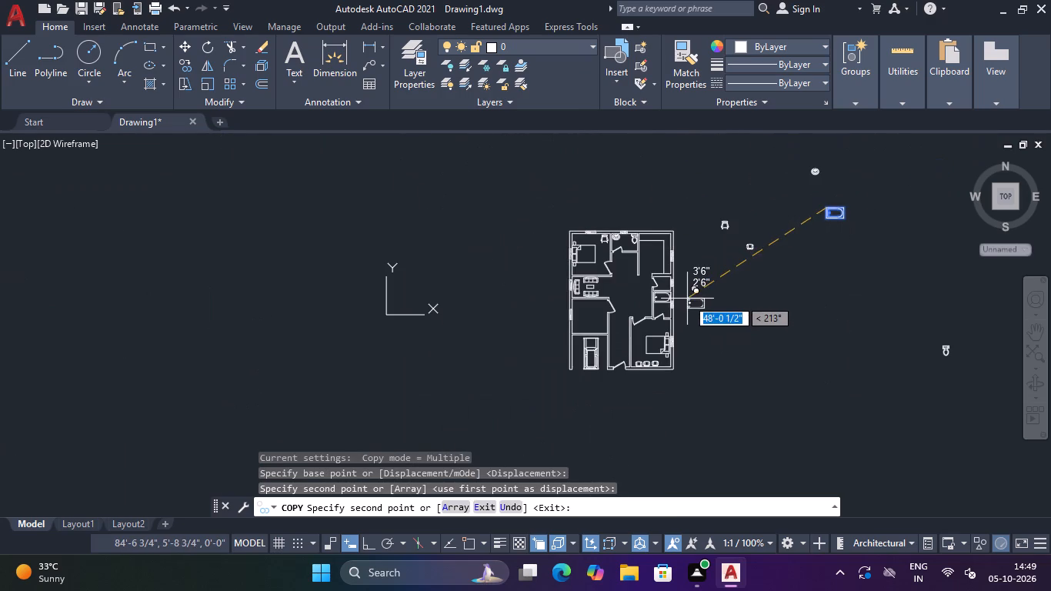
key("Escape")
Copy the north bathroom's toilet to the empty space just north of the plan.
scroll(619, 235, "up", 4)
left_click(663, 242)
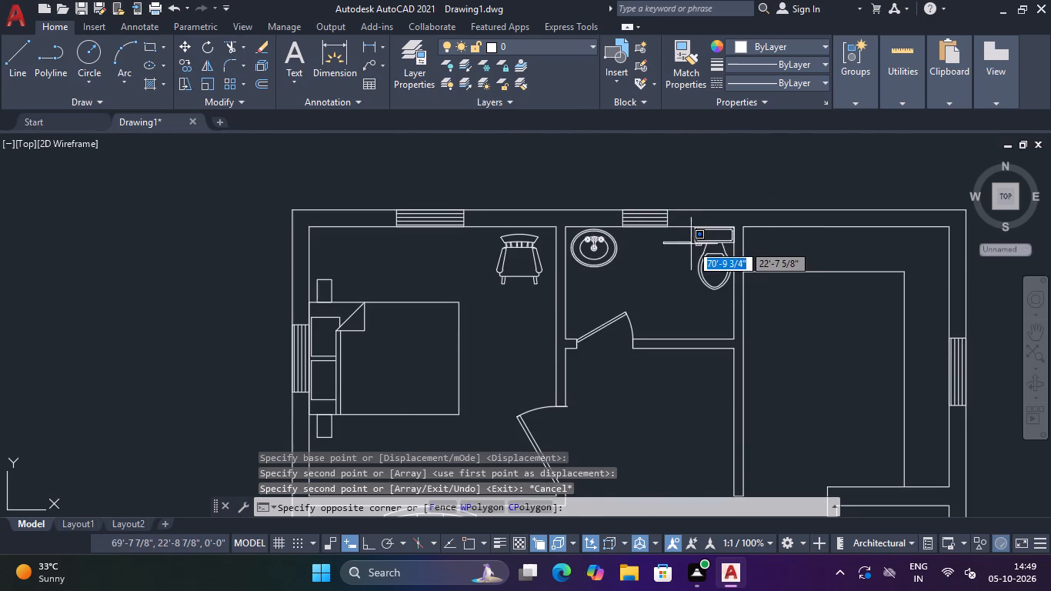
left_click(720, 269)
left_click(715, 235)
left_click(710, 248)
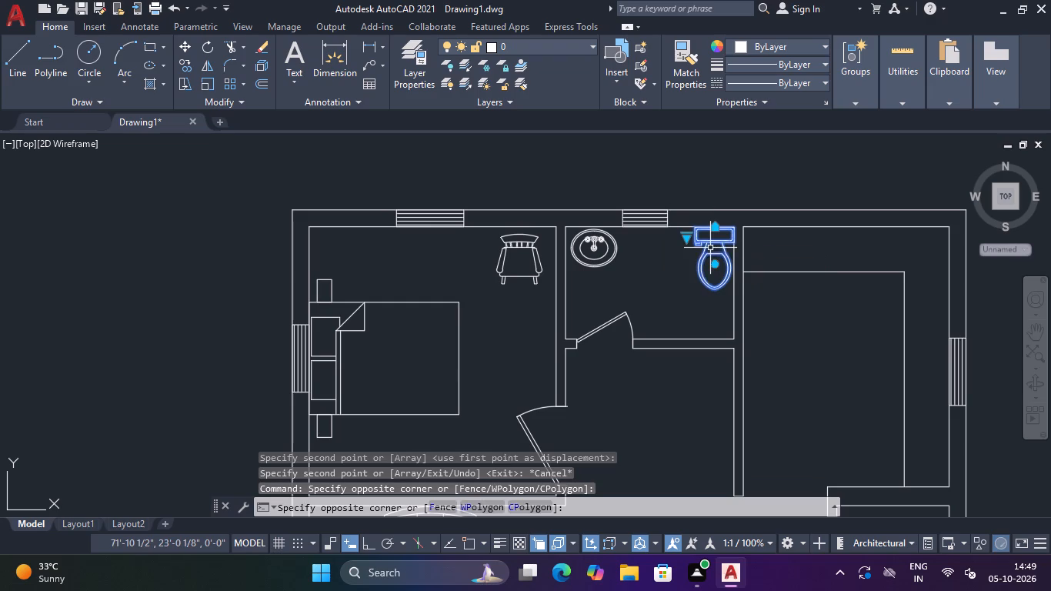
key("c")
key("o")
key("space")
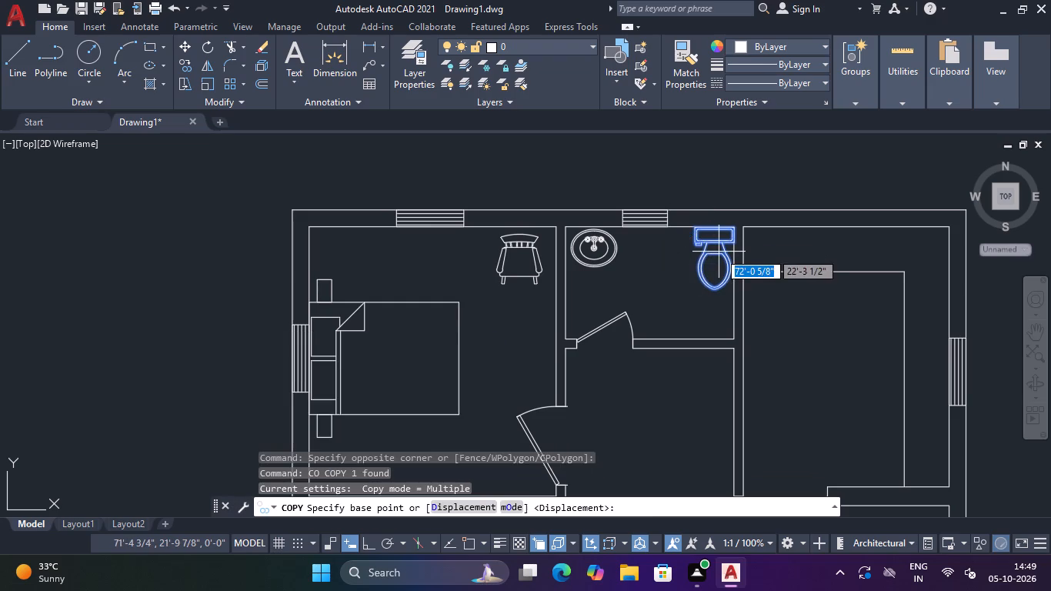
left_click(719, 252)
middle_click_drag(742, 175, 711, 283)
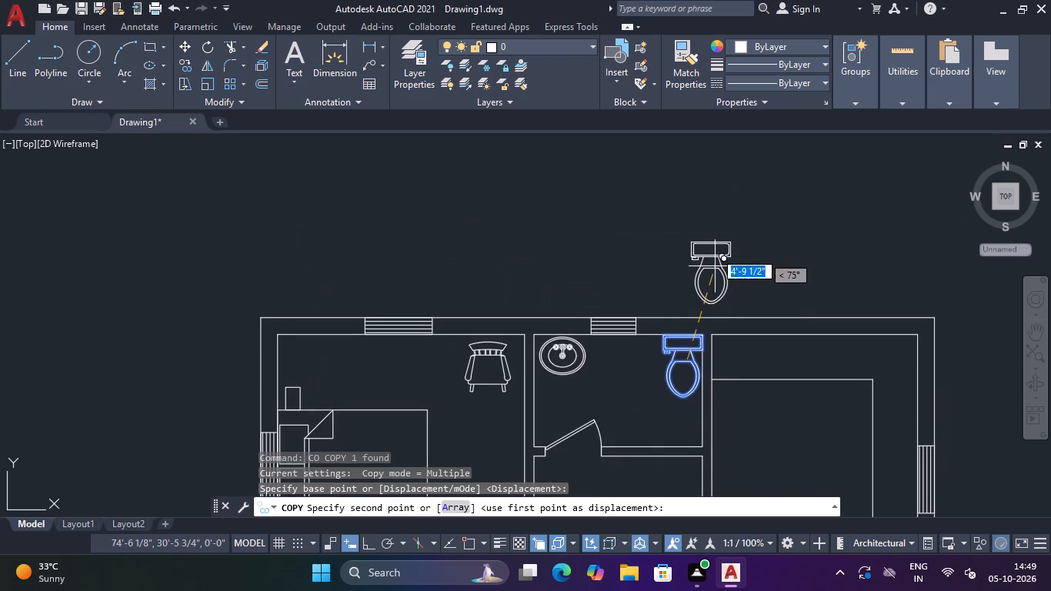
left_click(715, 237)
key("Escape")
Rotate the toilet copy north of the plan a quarter turn with Ortho on so its tank faces east.
left_click_drag(740, 171, 740, 178)
left_click(676, 283)
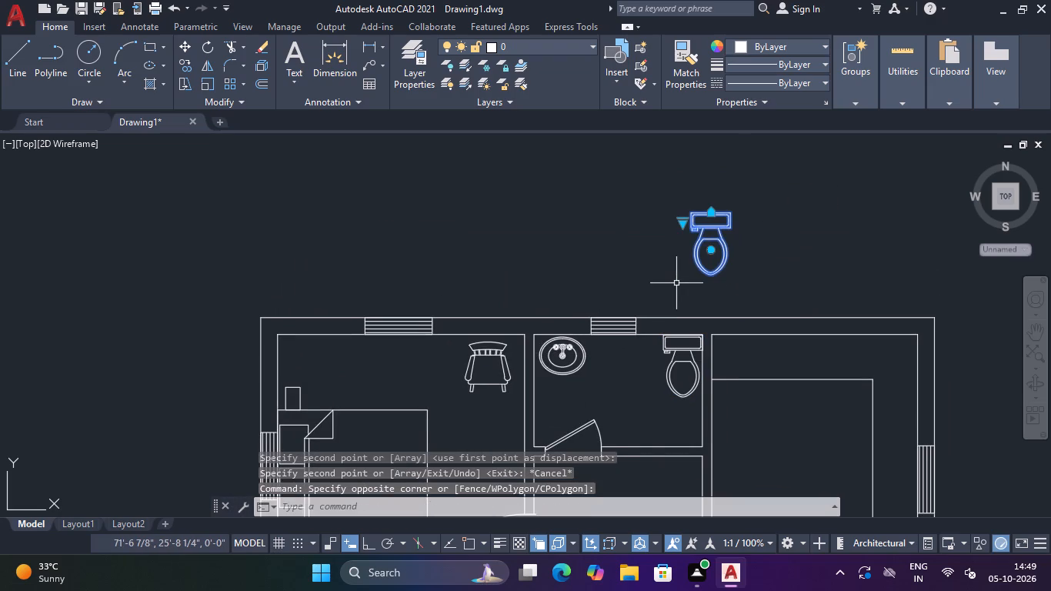
key("r")
type("O")
key("space")
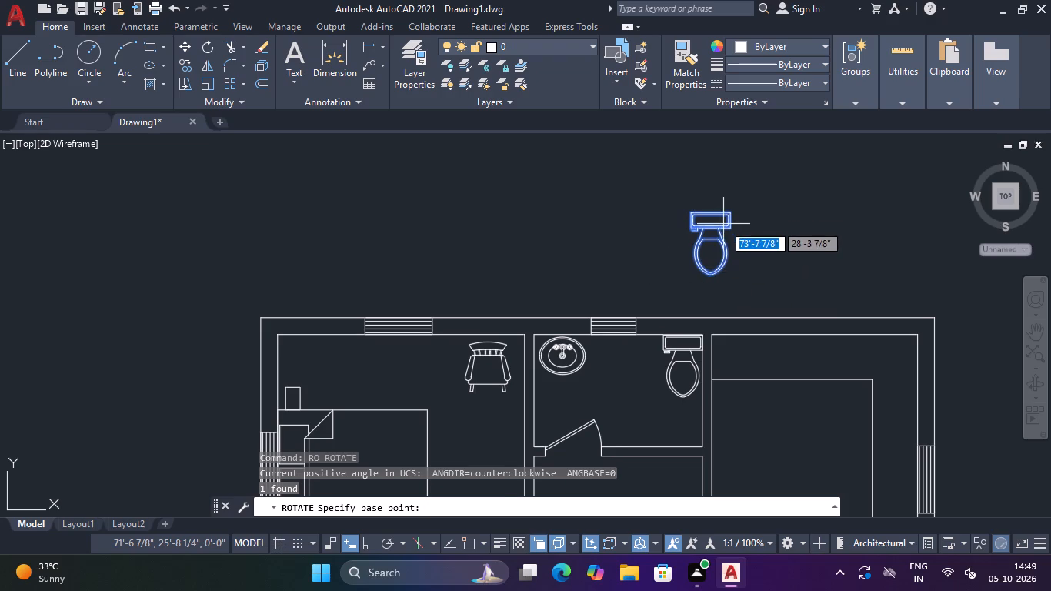
left_click(726, 213)
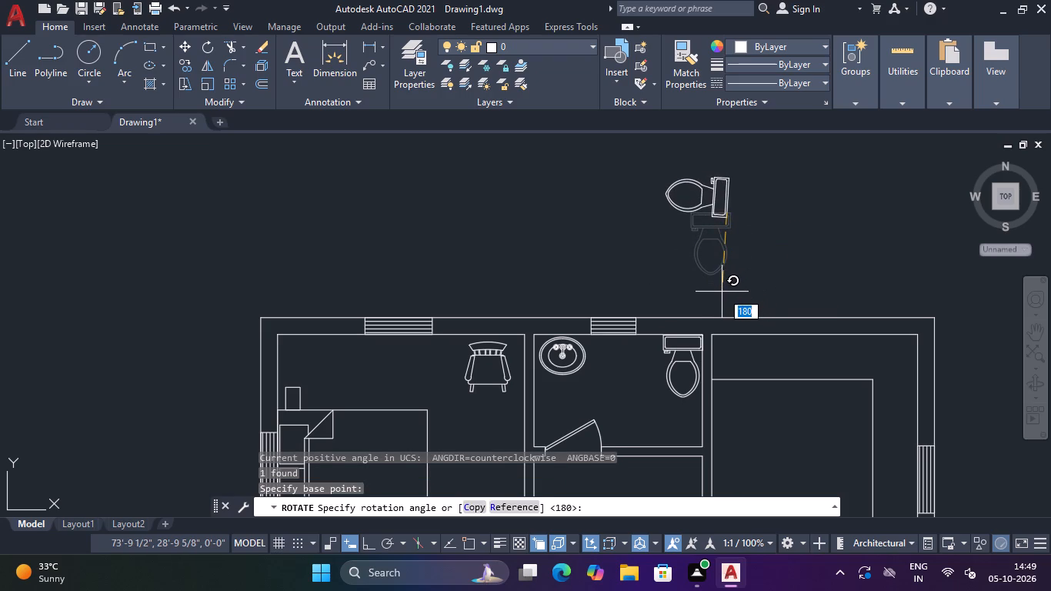
key("F8")
left_click(722, 292)
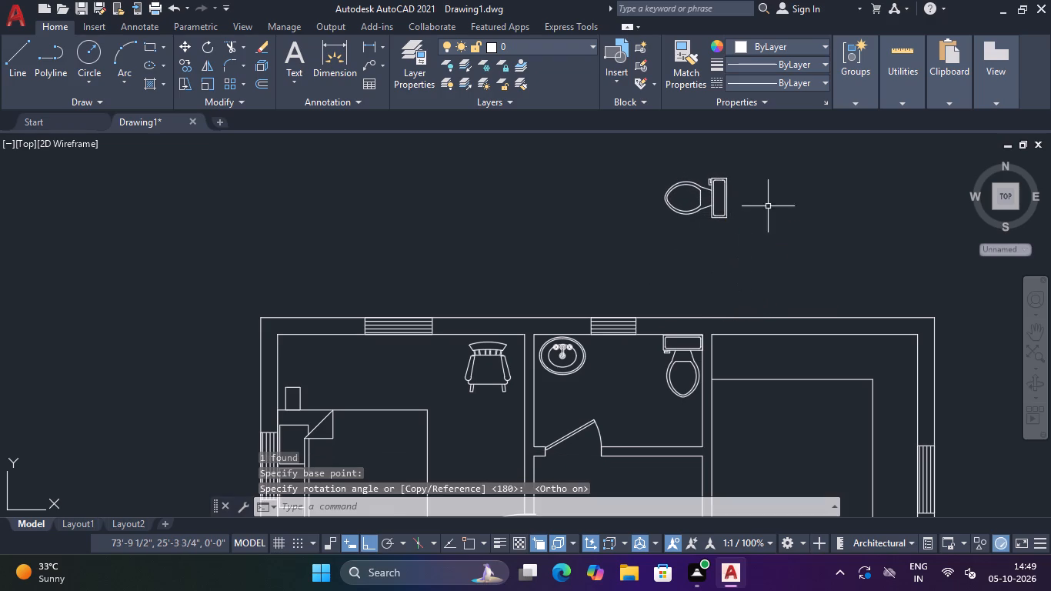
Move the rotated toilet into the small east bathroom, with its tank against the east wall south of the bathtub.
left_click(768, 176)
left_click(716, 208)
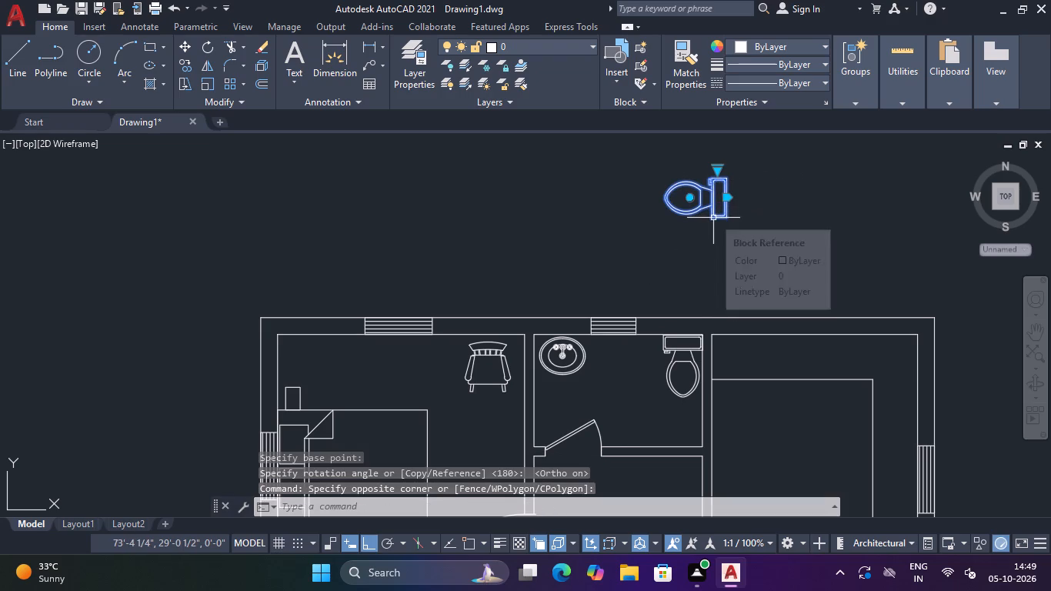
key("m")
key("space")
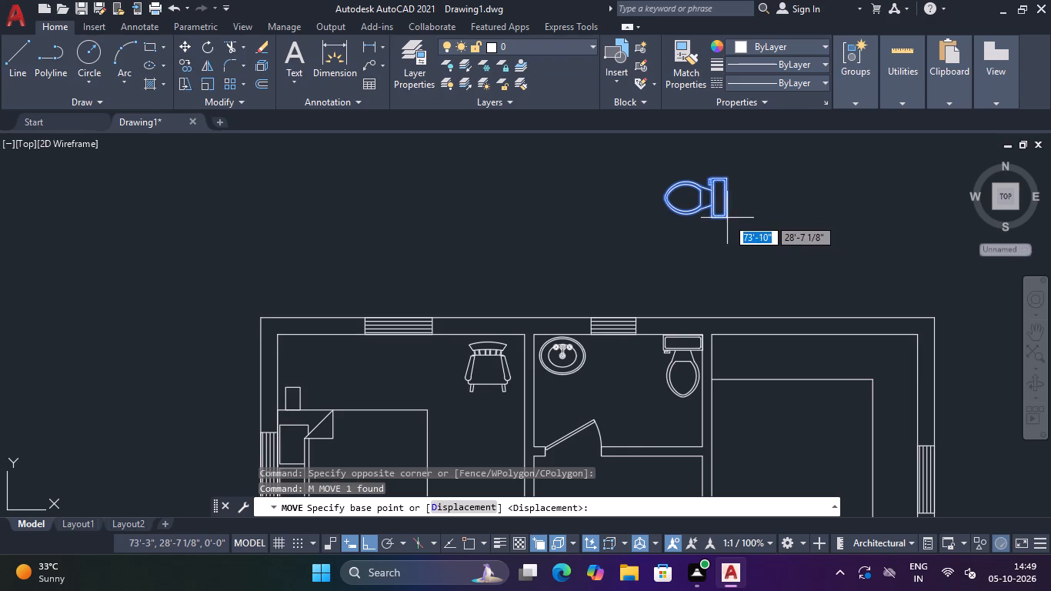
left_click(727, 218)
scroll(726, 218, "down", 4)
scroll(713, 261, "up", 4)
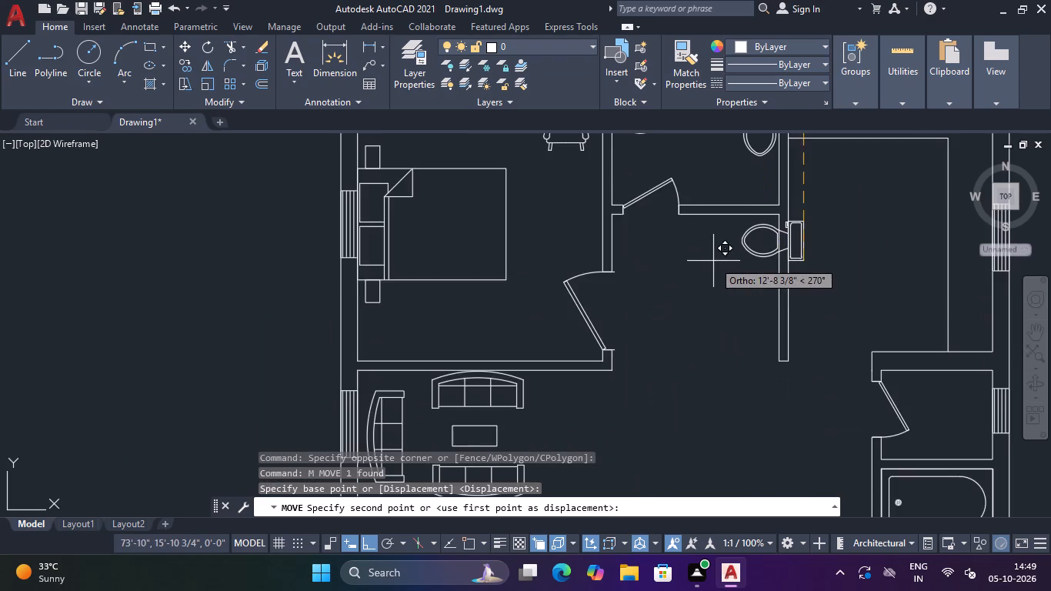
scroll(713, 261, "down", 2)
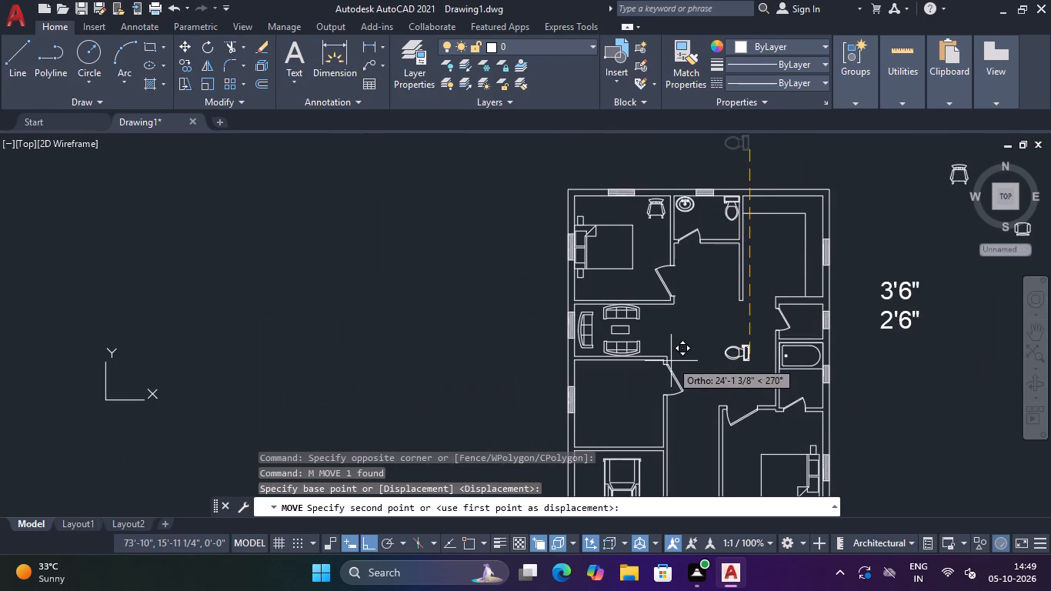
middle_click_drag(709, 356, 585, 299)
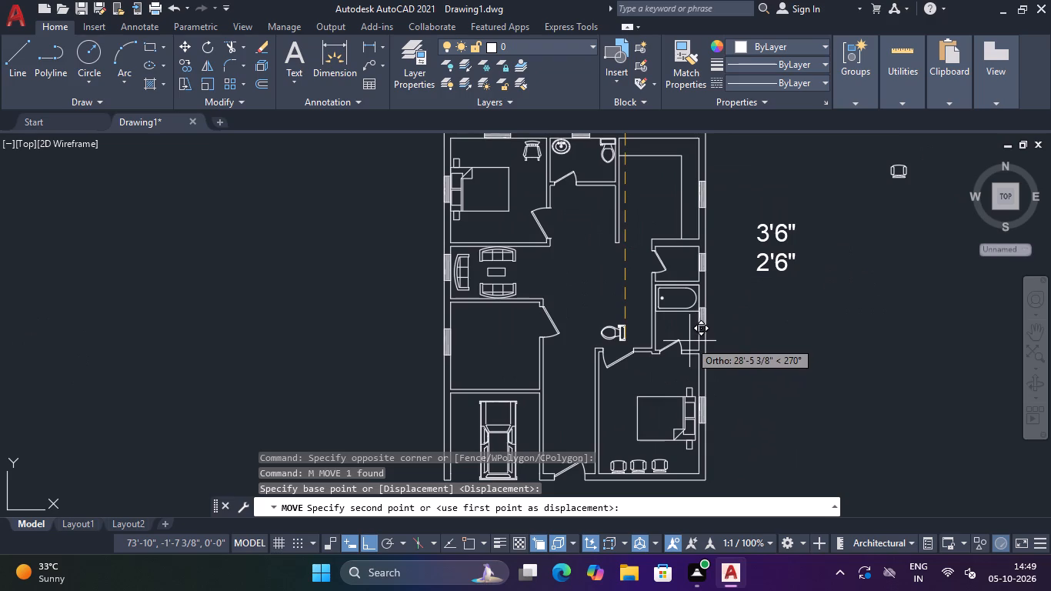
key("F8")
scroll(687, 341, "up", 3)
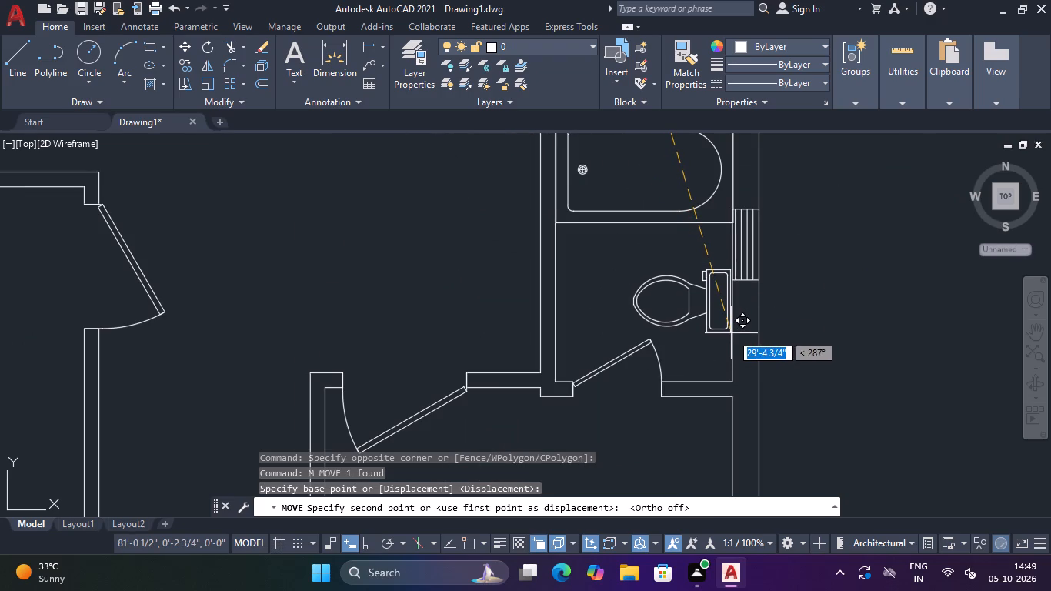
left_click(731, 336)
scroll(746, 316, "down", 2)
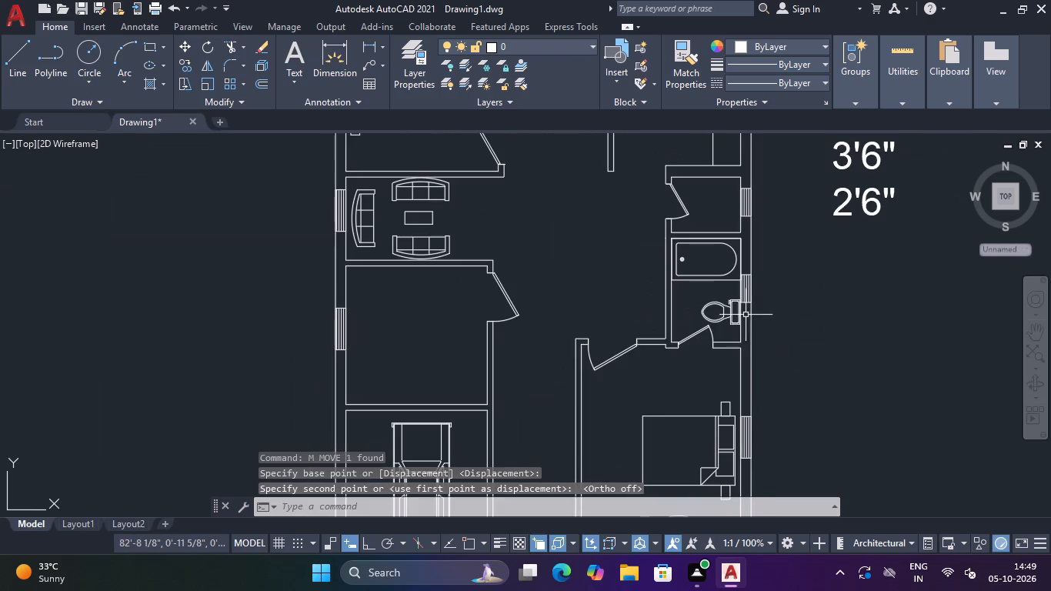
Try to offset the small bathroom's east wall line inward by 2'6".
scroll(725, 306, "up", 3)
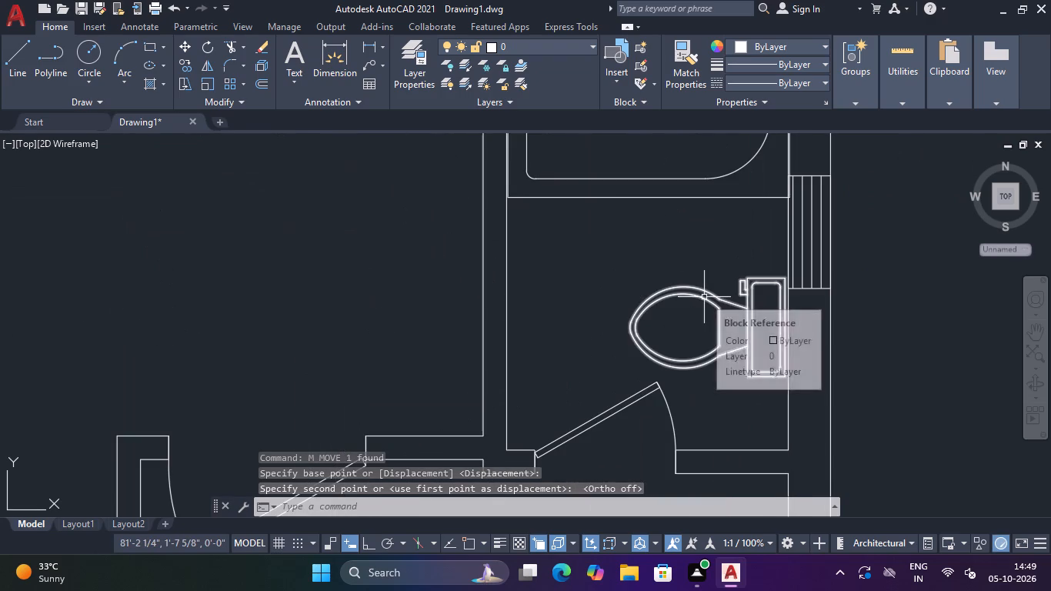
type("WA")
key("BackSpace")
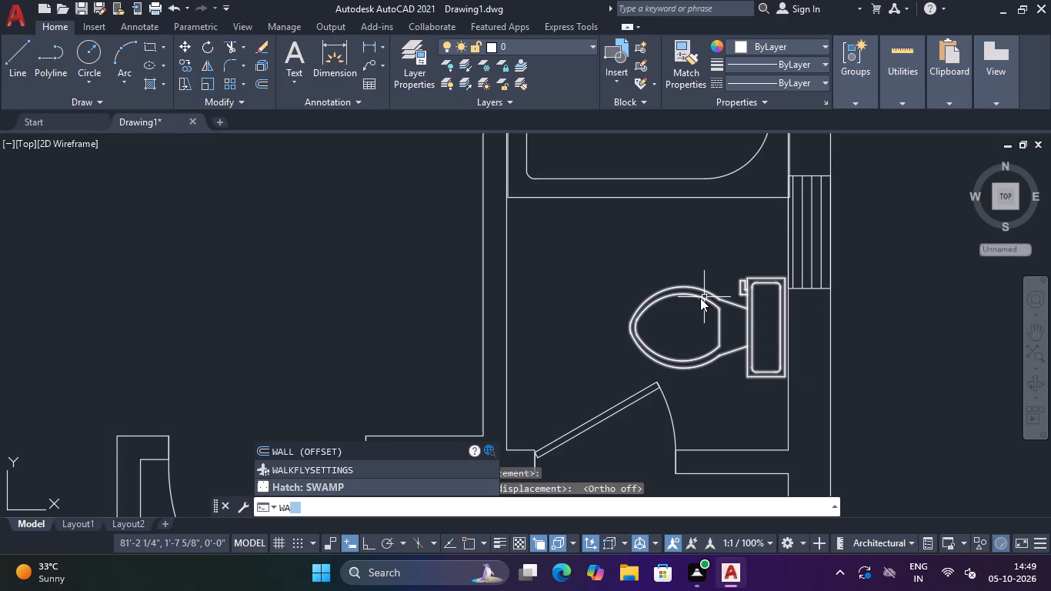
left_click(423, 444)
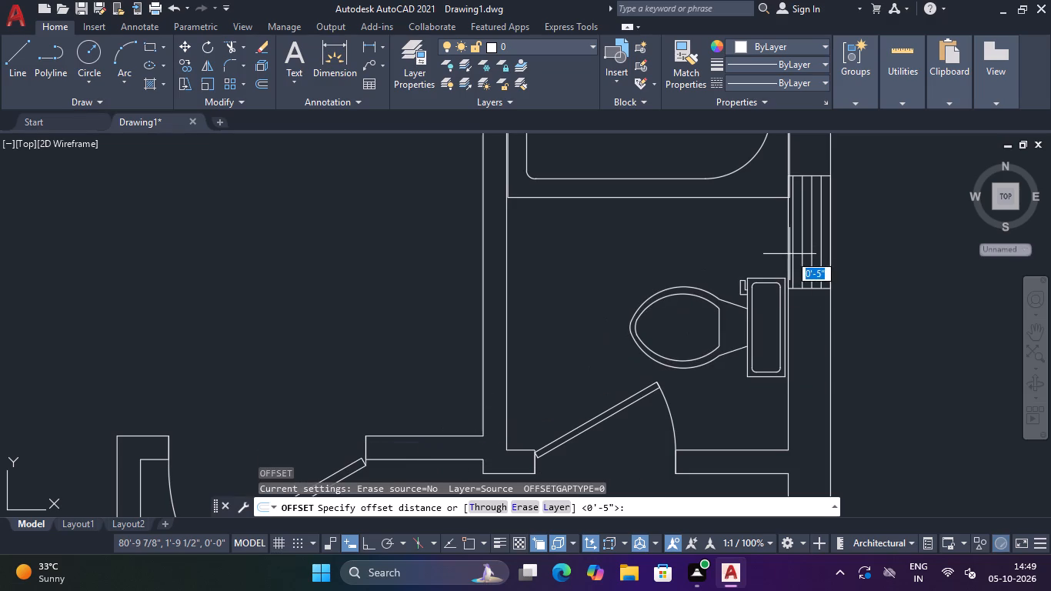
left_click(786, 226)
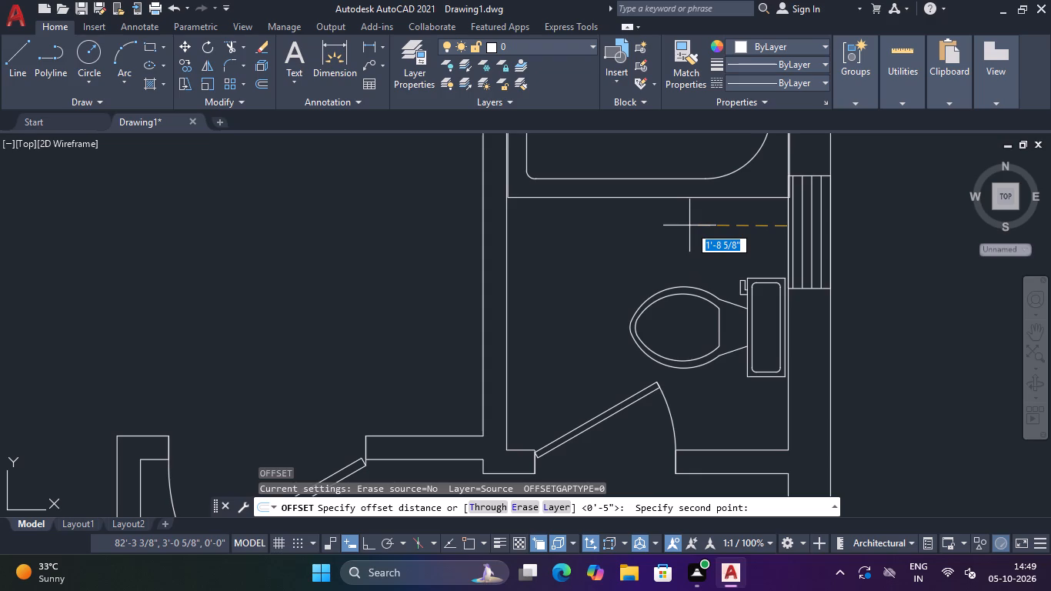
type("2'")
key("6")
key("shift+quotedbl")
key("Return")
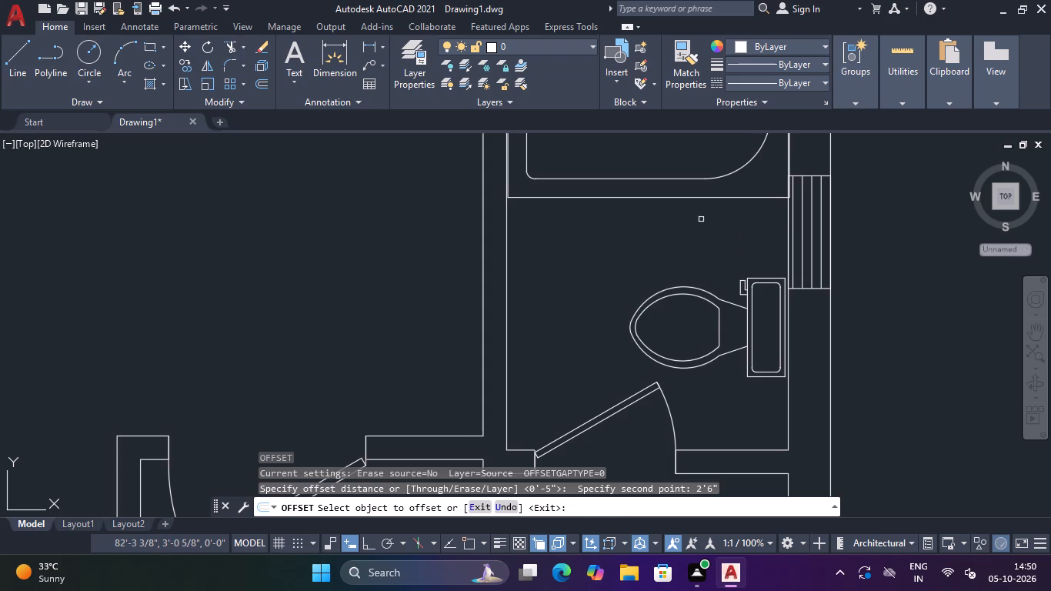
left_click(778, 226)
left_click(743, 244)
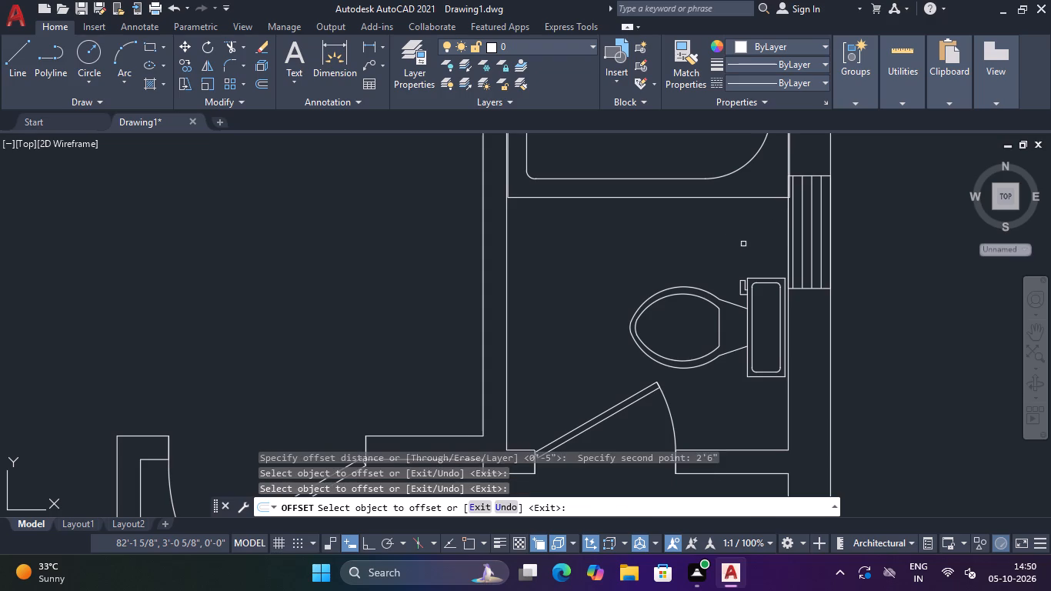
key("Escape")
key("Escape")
With Ortho on, draw a 2'6" line west from the small bathroom's east wall, between the bathtub and the toilet.
type("L")
key("space")
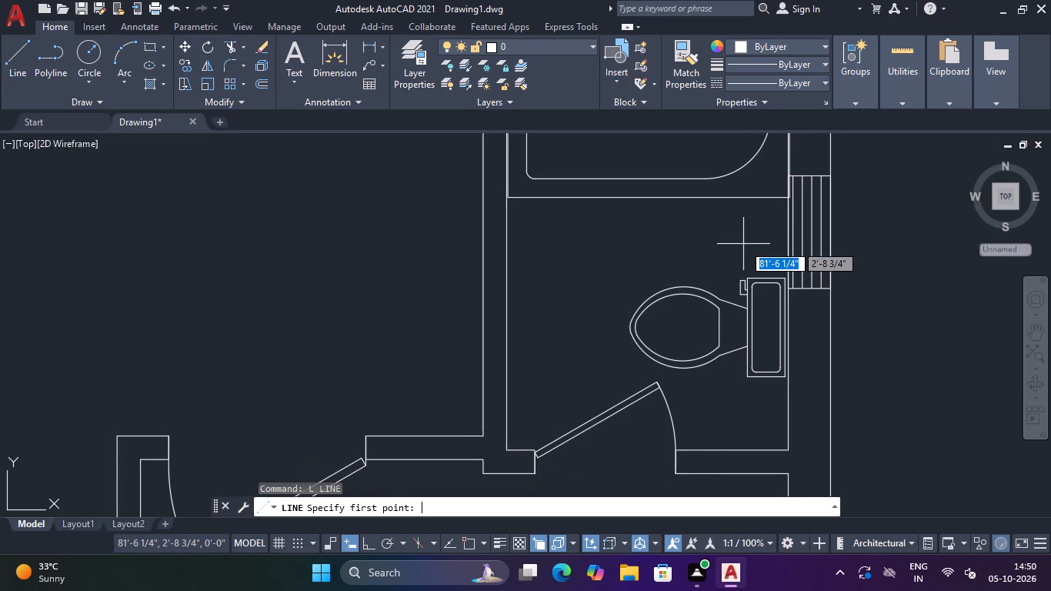
left_click(786, 223)
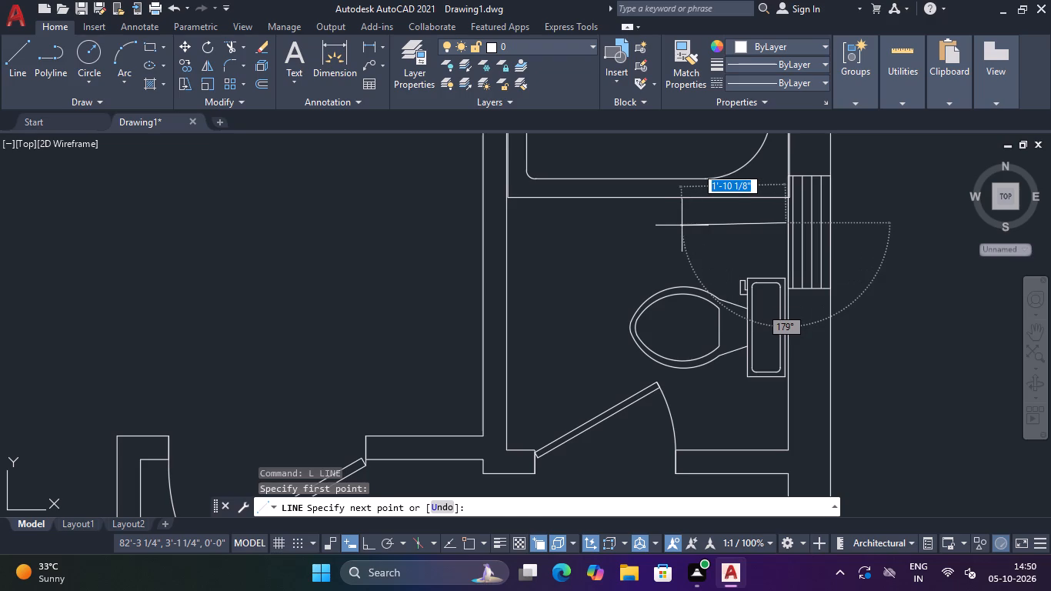
key("F8")
key("2")
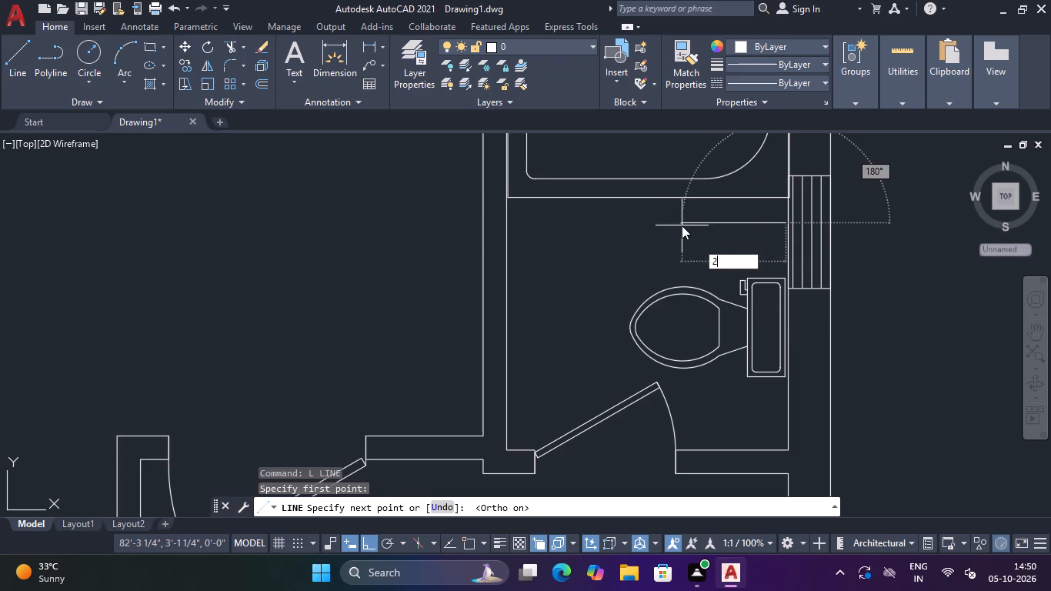
type("'6\"")
key("Return")
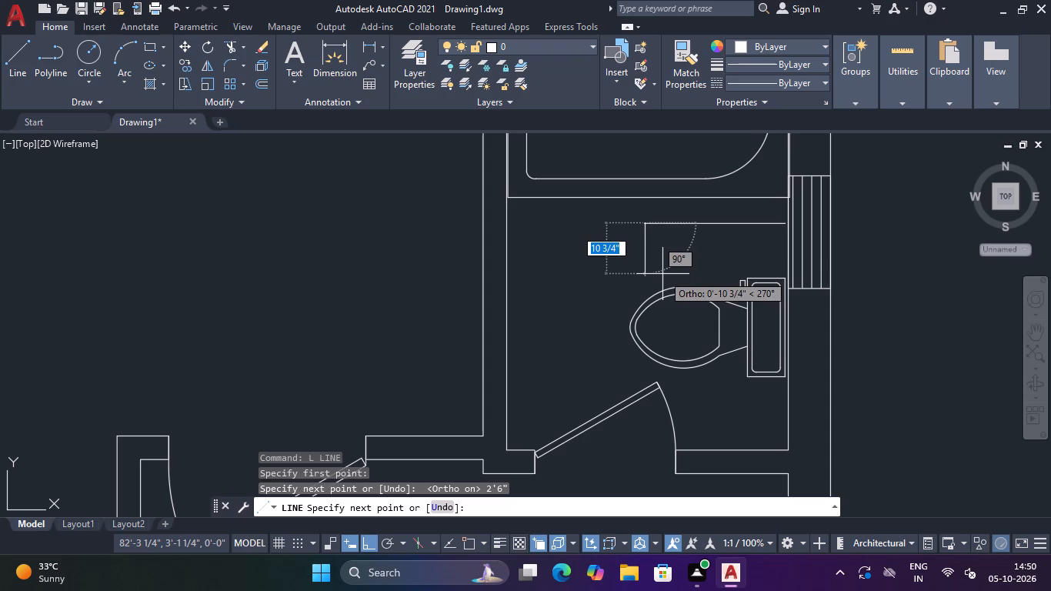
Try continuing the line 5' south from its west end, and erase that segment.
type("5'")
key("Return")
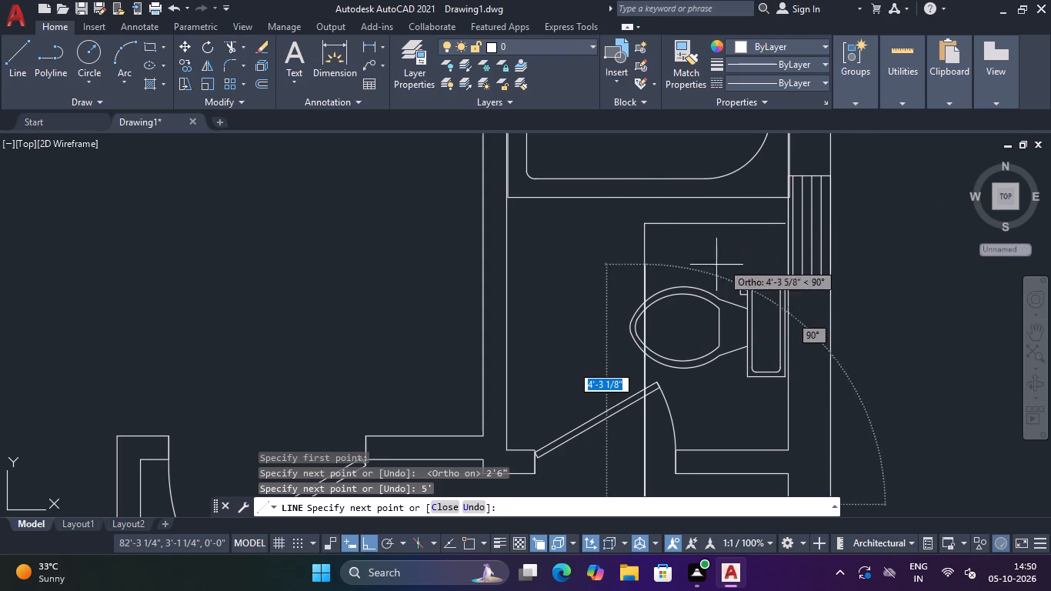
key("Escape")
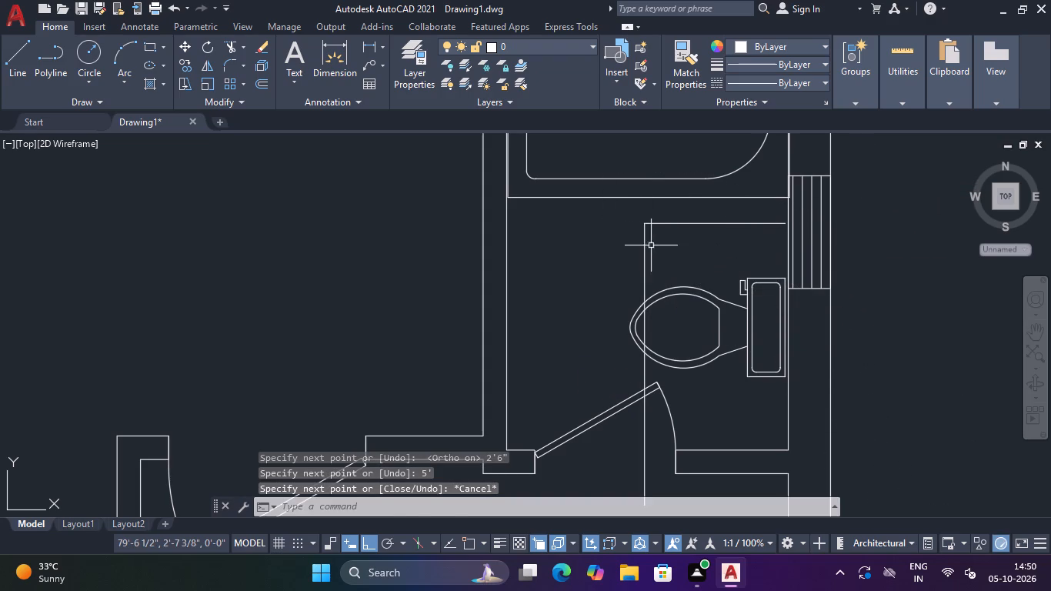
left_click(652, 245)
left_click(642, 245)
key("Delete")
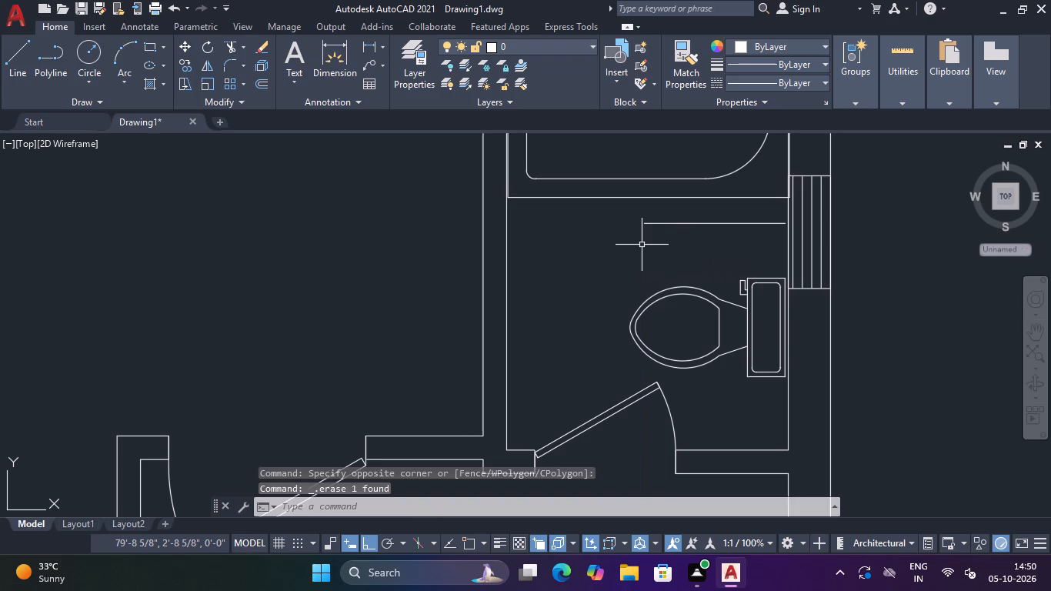
With object snap on, draw a 5" line south from the 2'6" line's west end and return east to the wall.
type("L")
key("space")
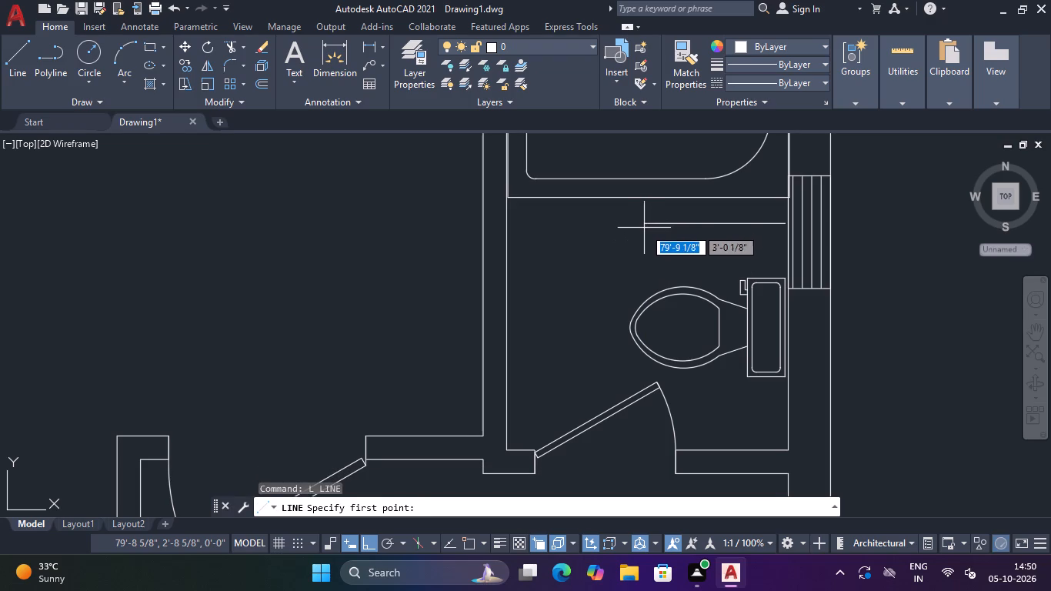
scroll(646, 223, "up", 3)
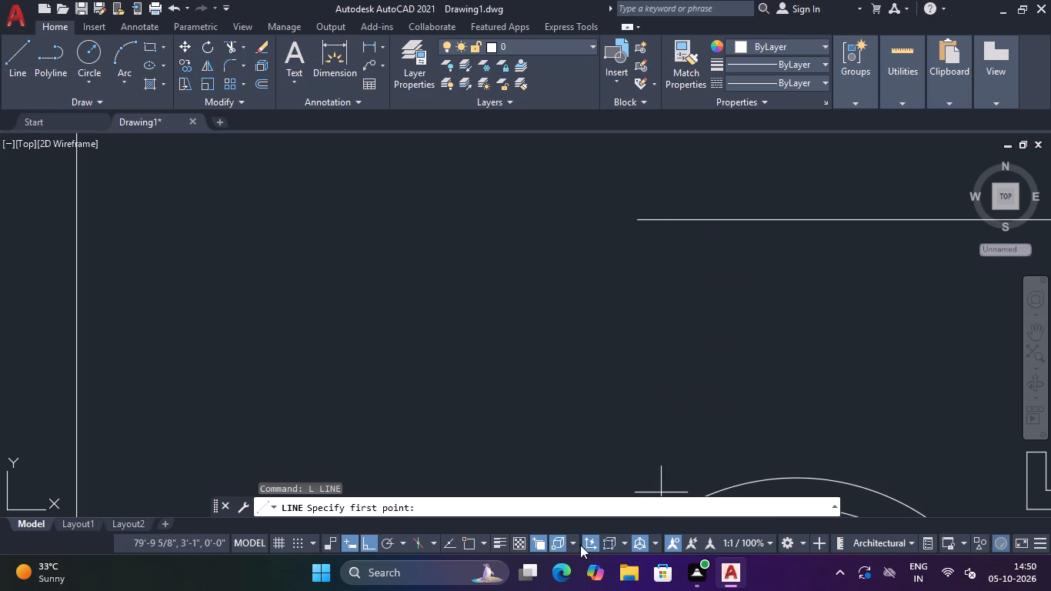
left_click(557, 540)
left_click(555, 540)
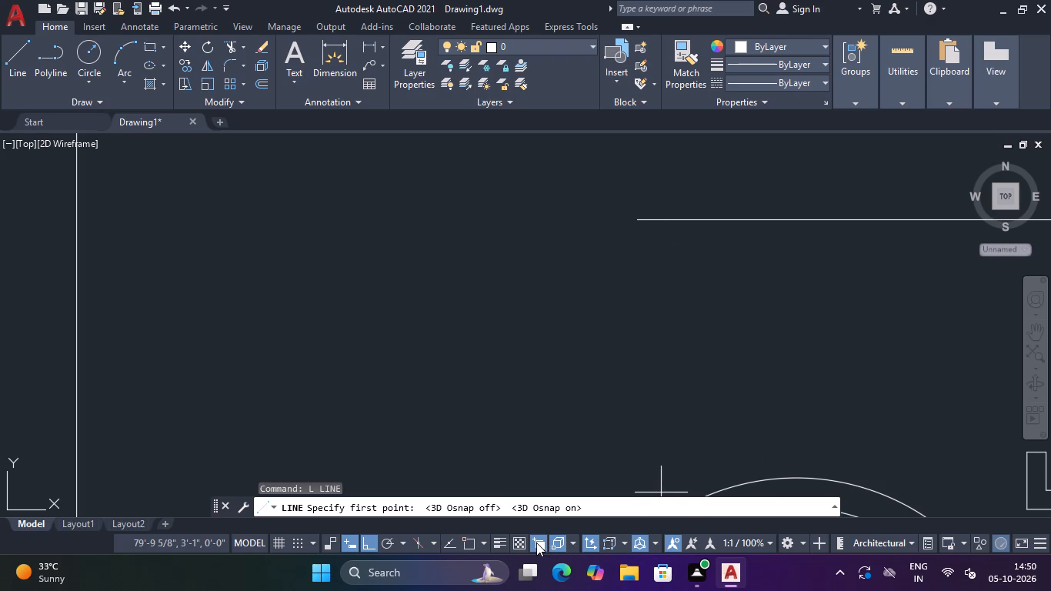
double_click(536, 543)
left_click(535, 544)
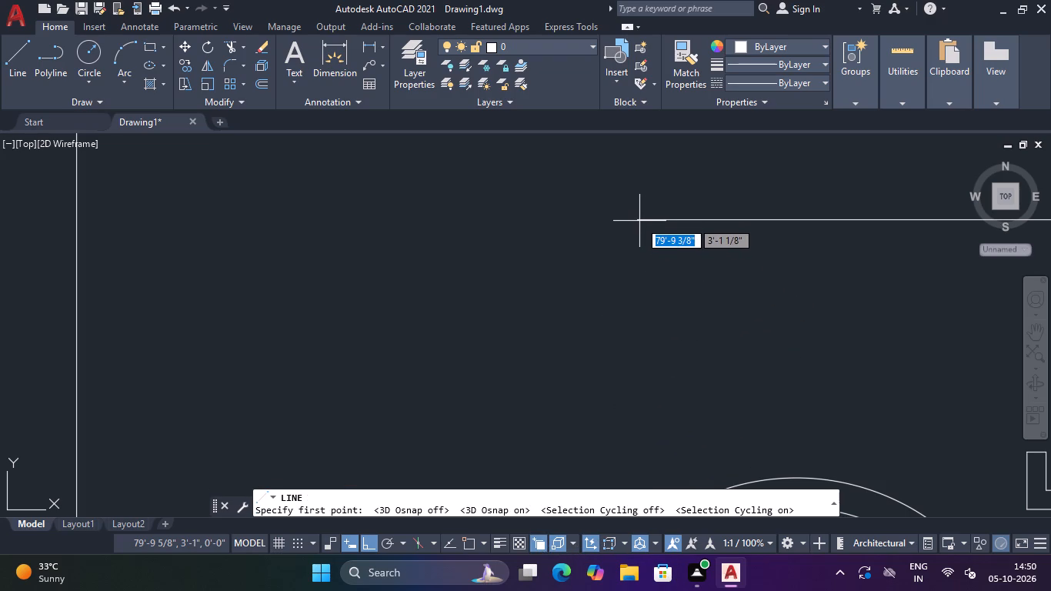
scroll(639, 221, "up", 3)
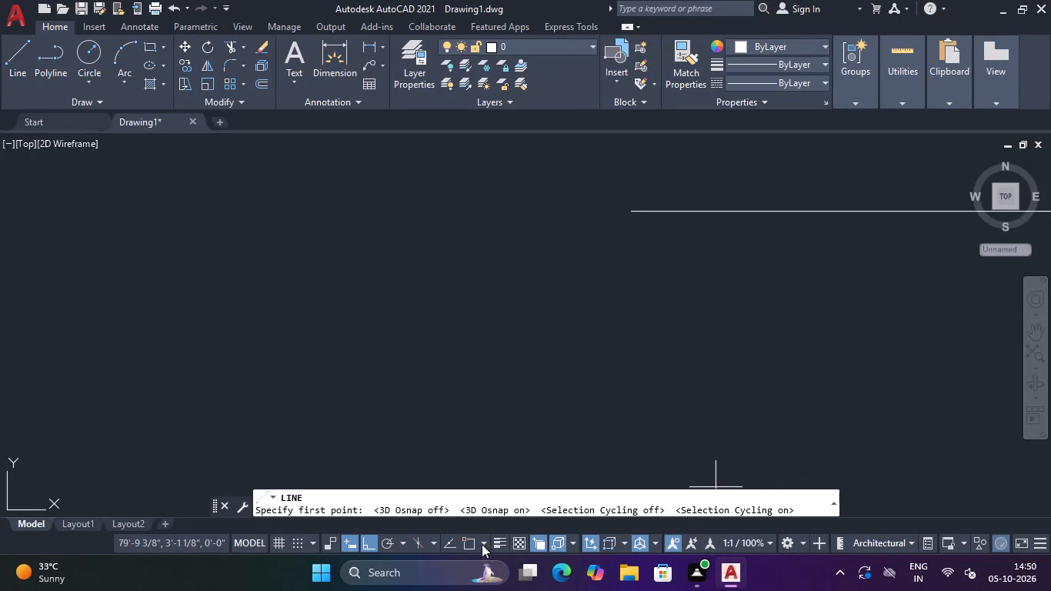
left_click(470, 539)
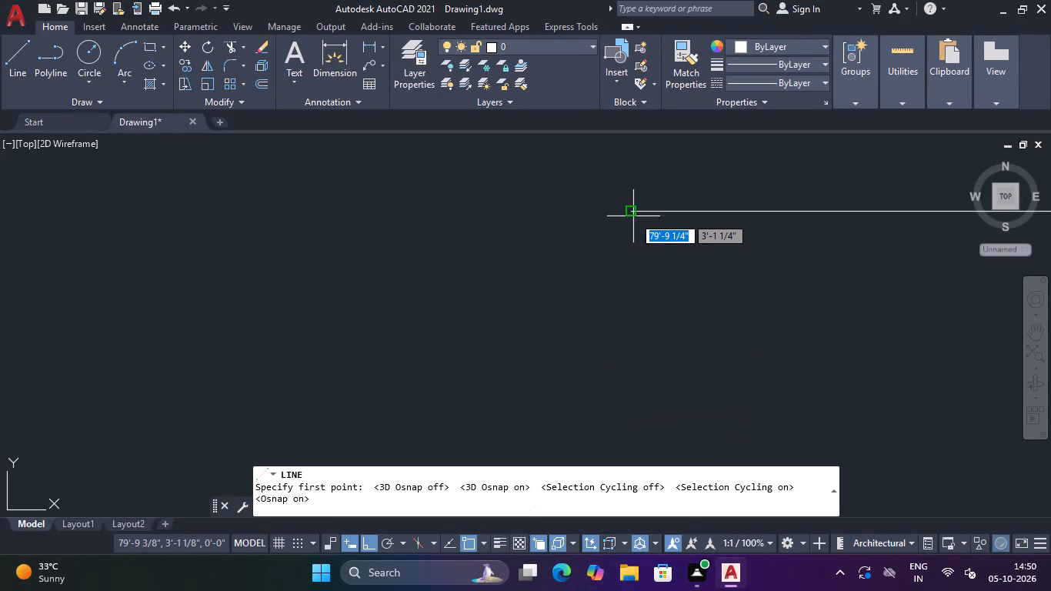
left_click(633, 212)
scroll(617, 319, "down", 2)
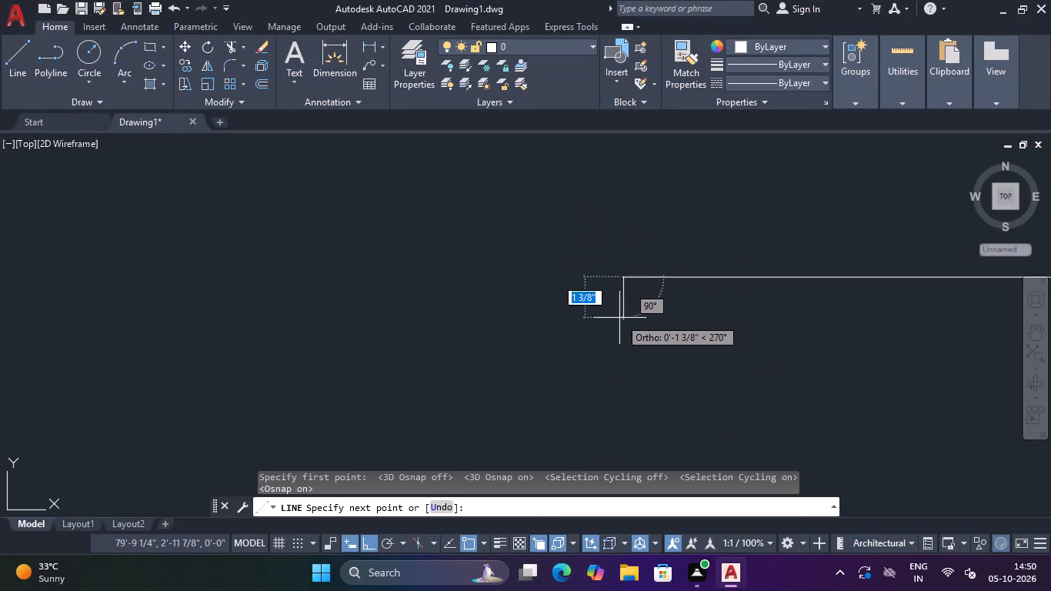
type("5\"")
key("Return")
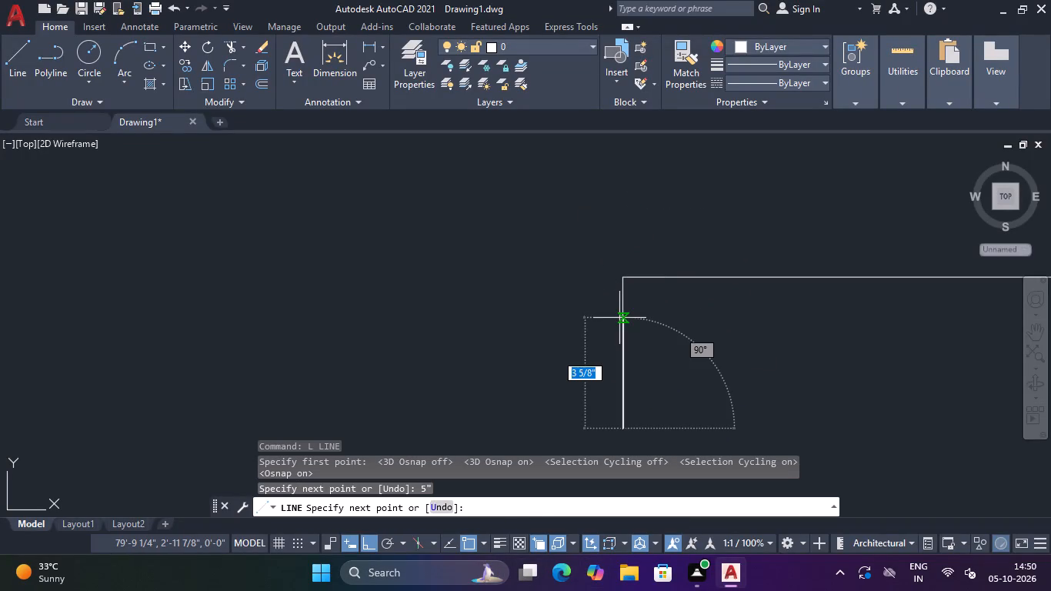
scroll(760, 309, "down", 3)
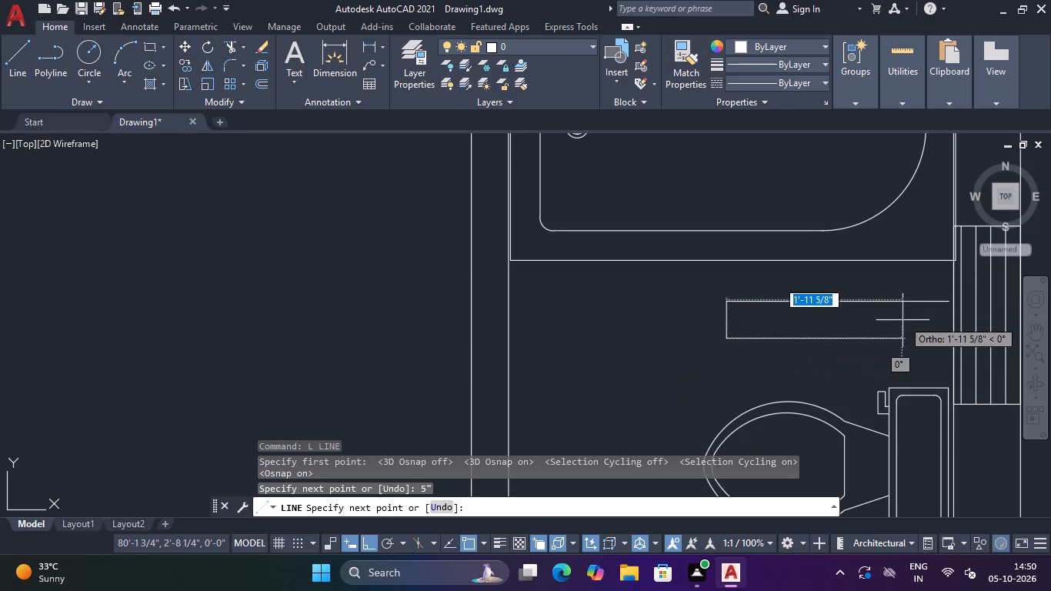
middle_click_drag(903, 320, 770, 324)
left_click(823, 348)
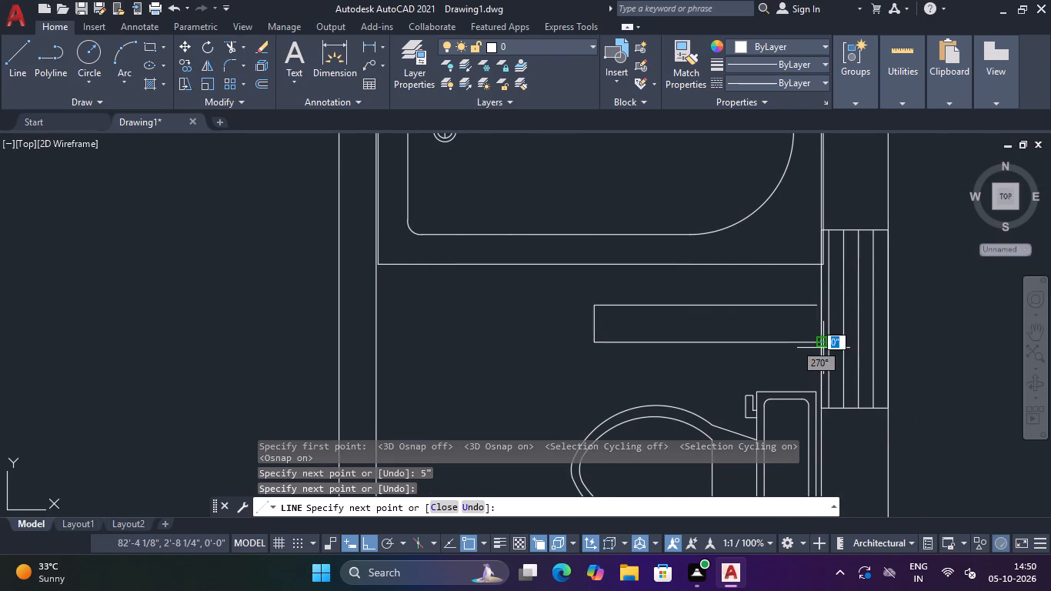
key("Escape")
Extend the partition's north line to meet the small bathroom's east wall.
scroll(381, 359, "down", 2)
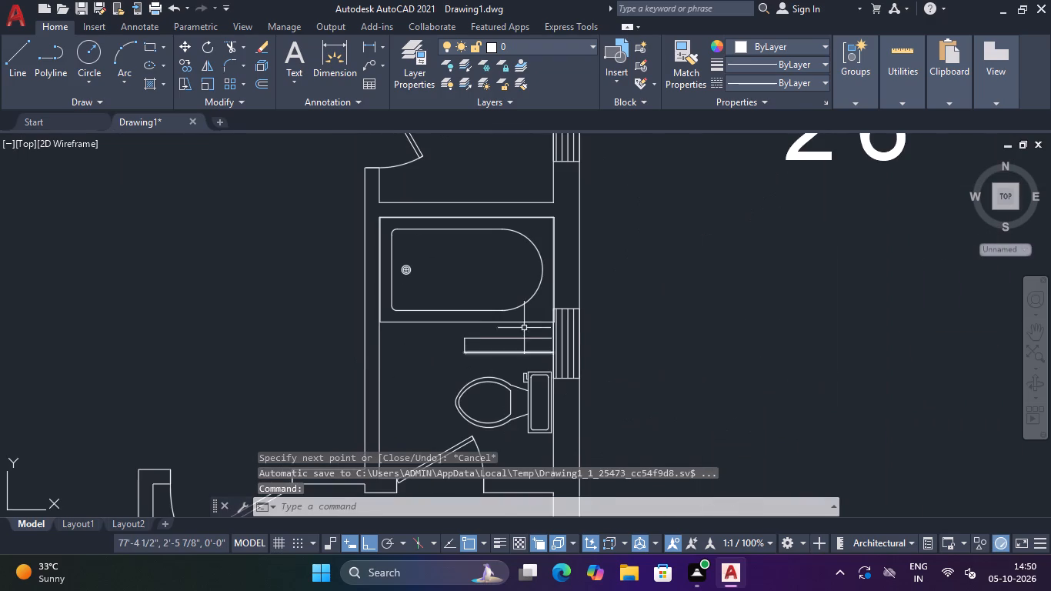
scroll(572, 339, "up", 3)
scroll(492, 350, "up", 2)
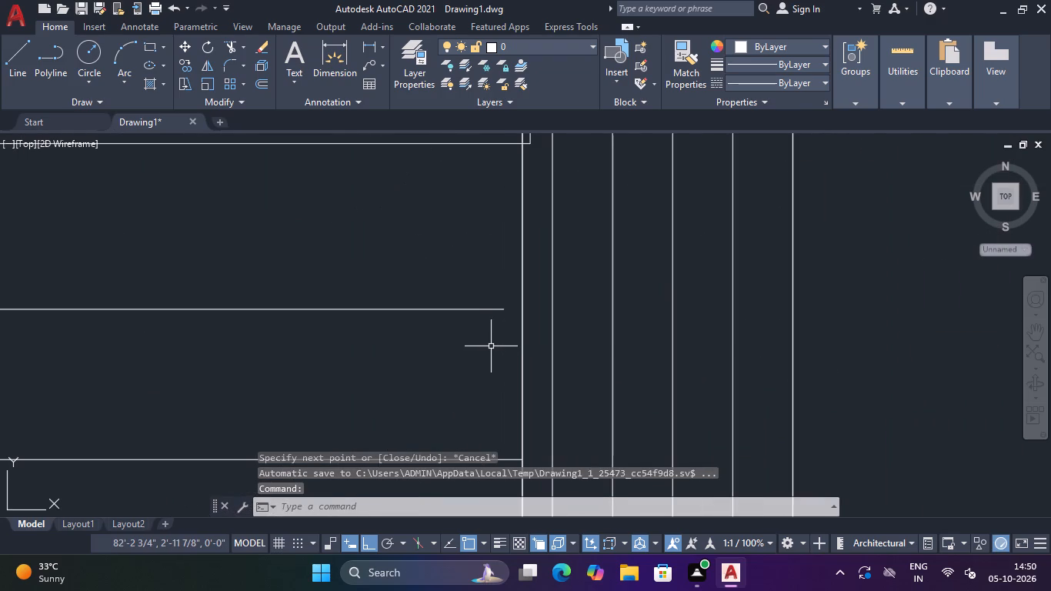
type("EX")
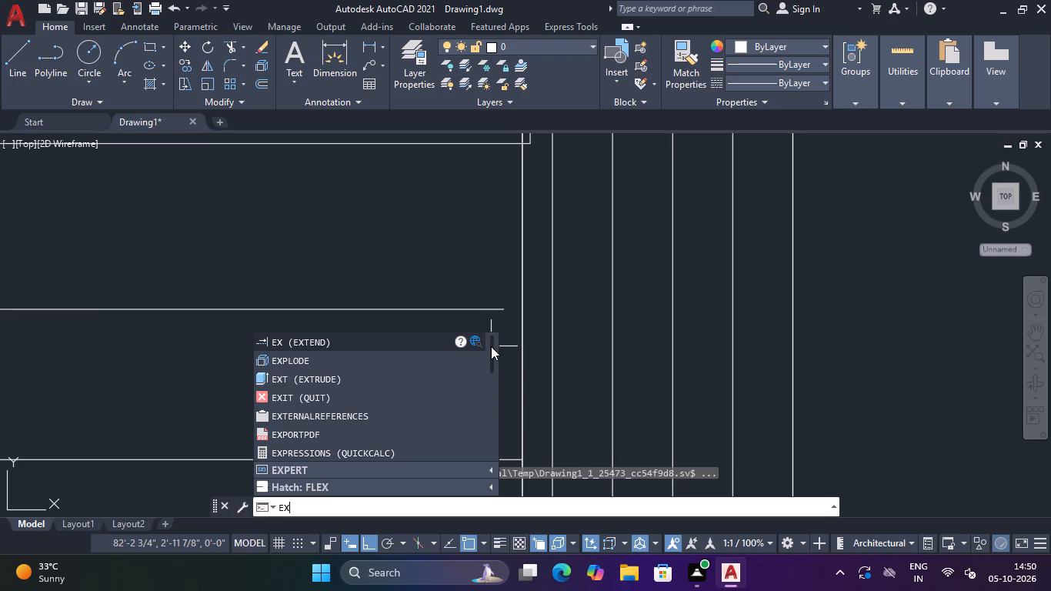
key("Return")
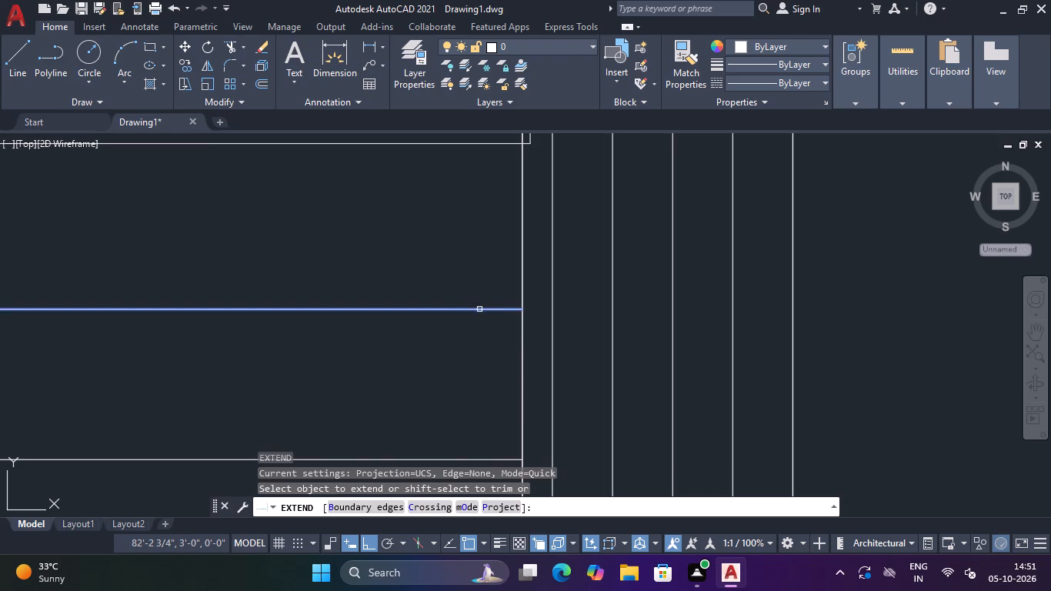
left_click(479, 309)
middle_click_drag(499, 406, 546, 295)
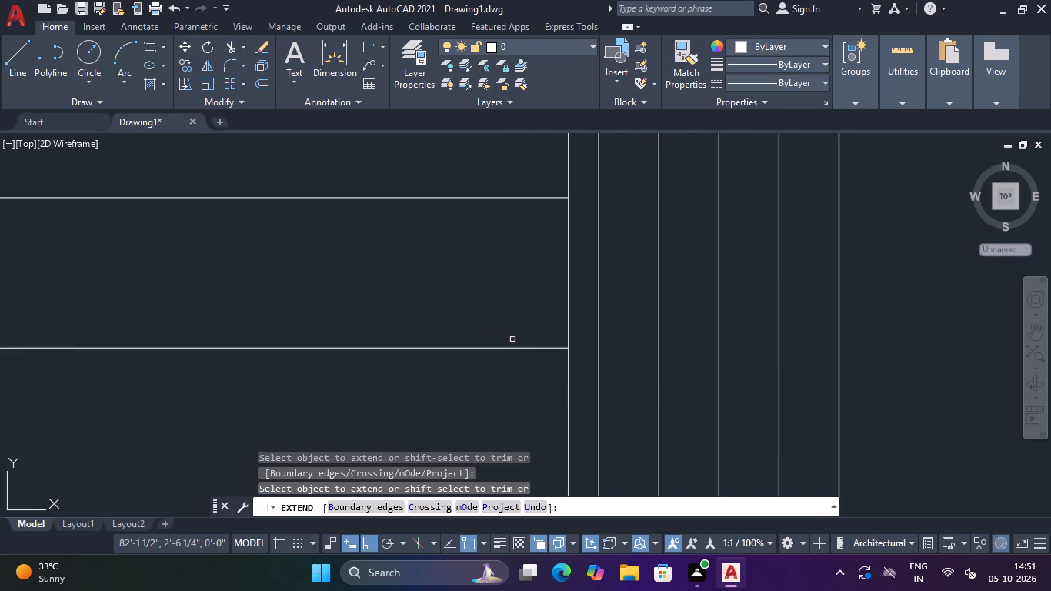
key("Escape")
Move the small bathroom's east wall window about 1'-9" south so it sits behind the toilet.
scroll(524, 323, "down", 4)
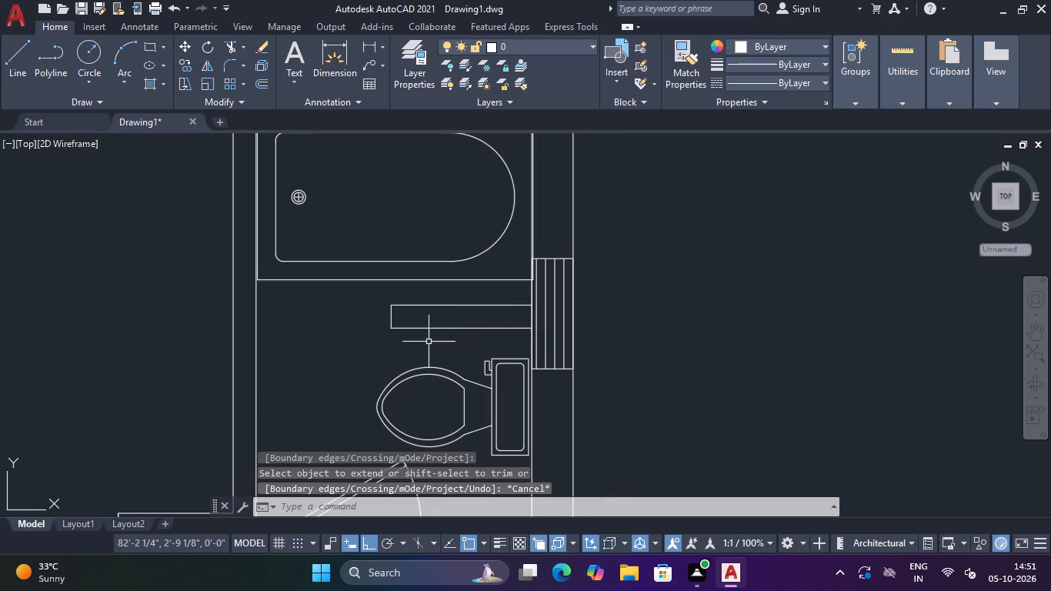
middle_click_drag(420, 356, 499, 336)
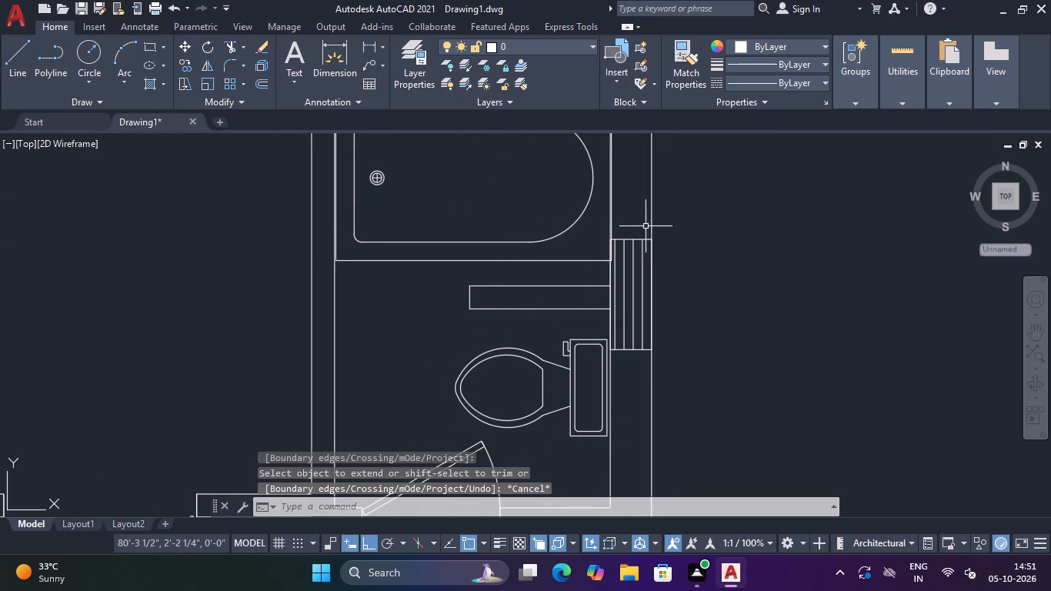
left_click(639, 225)
left_click(628, 286)
key("Escape")
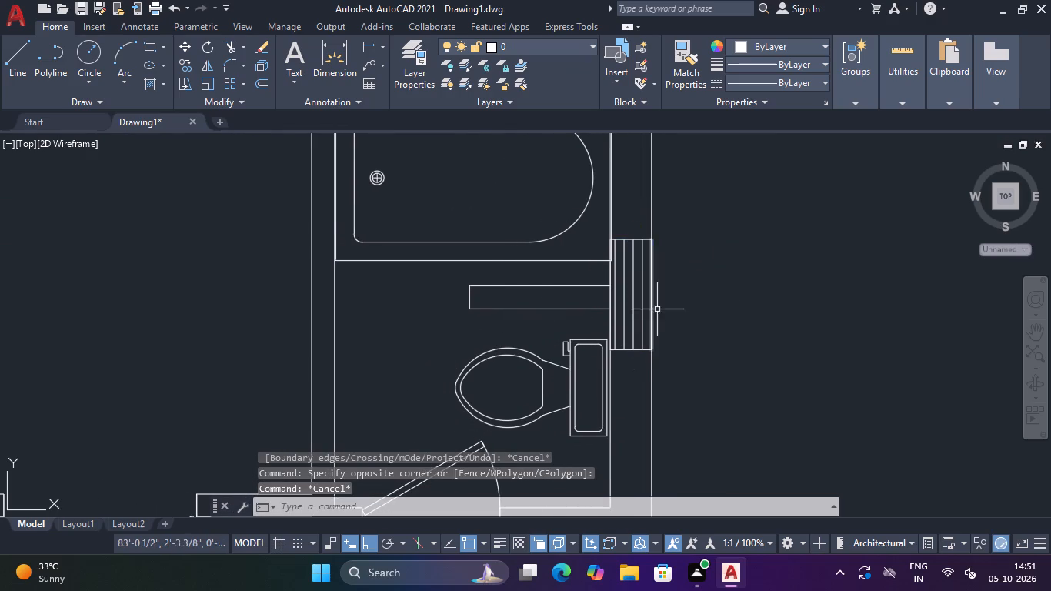
left_click(599, 230)
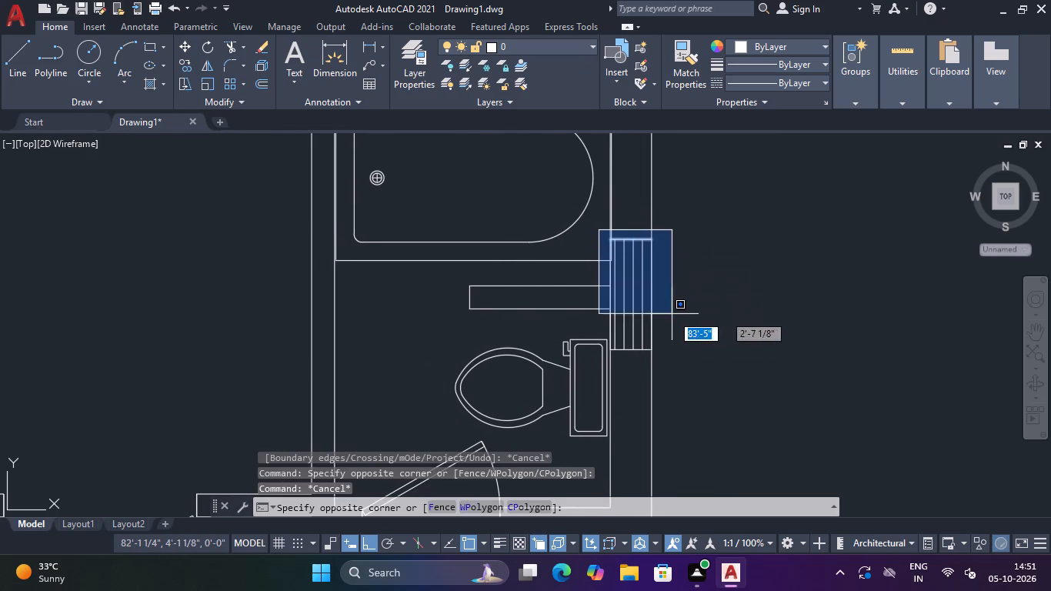
left_click(680, 351)
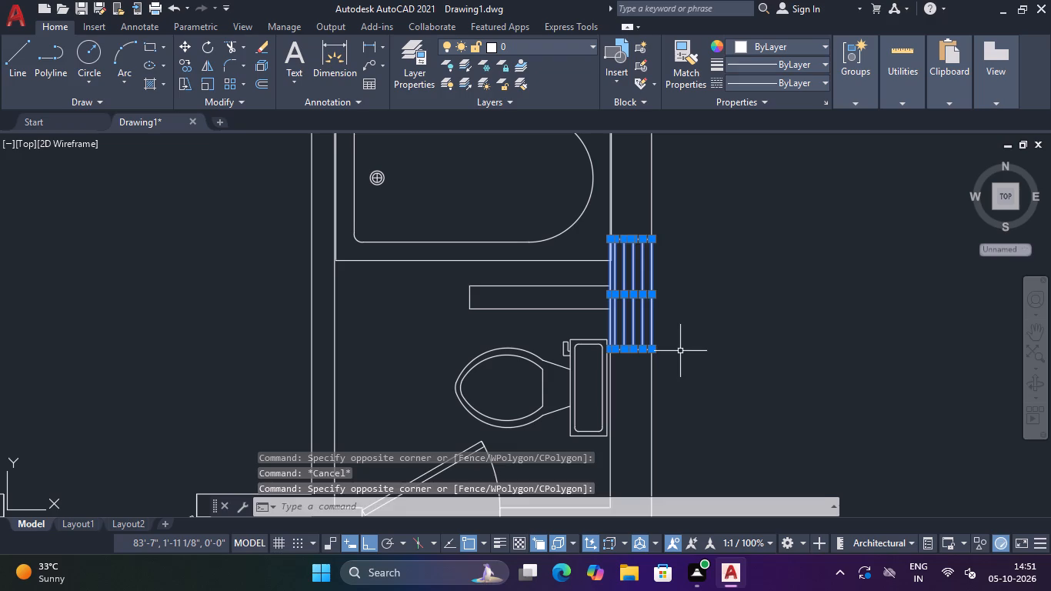
type("M")
key("space")
left_click(648, 346)
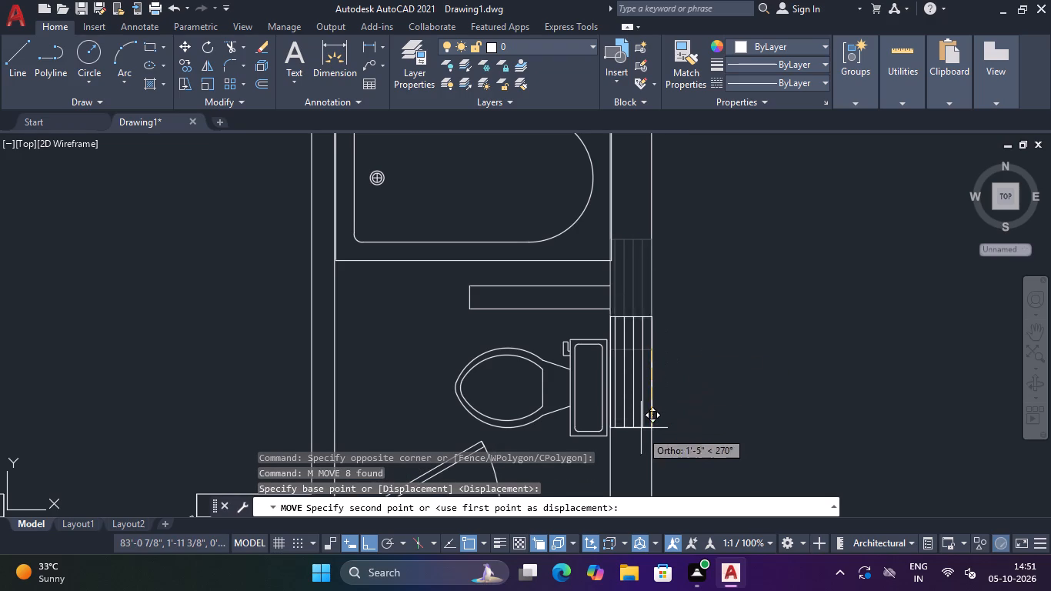
left_click(644, 446)
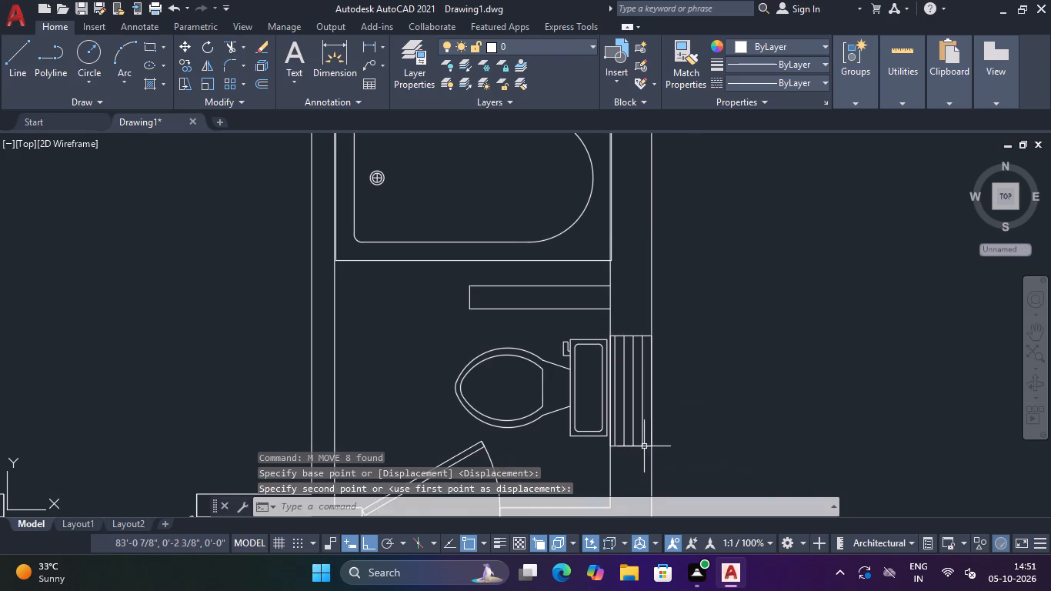
Examine the overall furnished floor plan, including the sitting area's sofas.
scroll(644, 446, "down", 3)
middle_click_drag(689, 411, 744, 266)
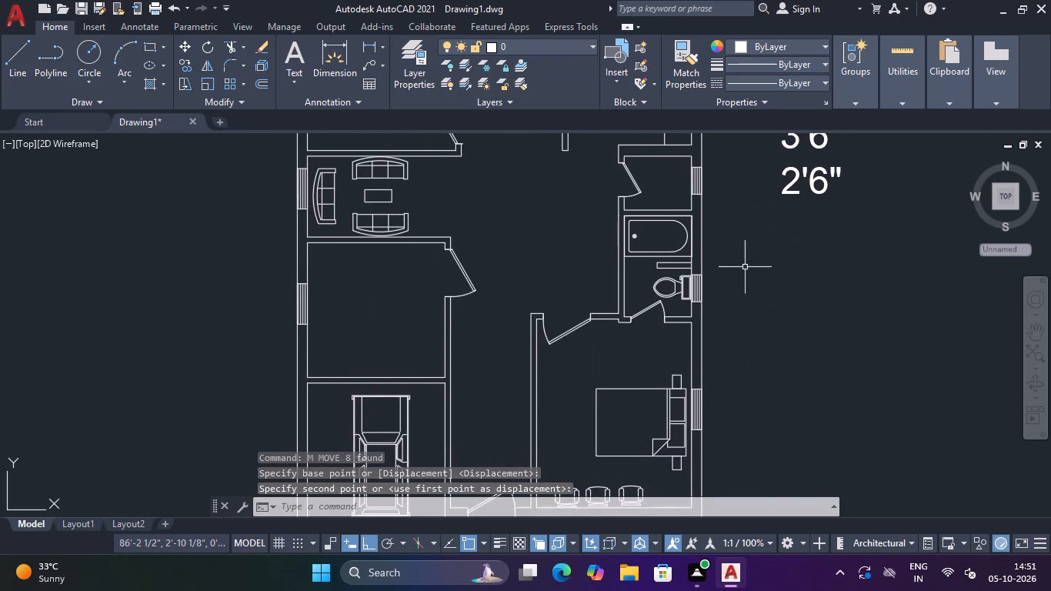
middle_click_drag(546, 275, 546, 455)
scroll(521, 302, "down", 1)
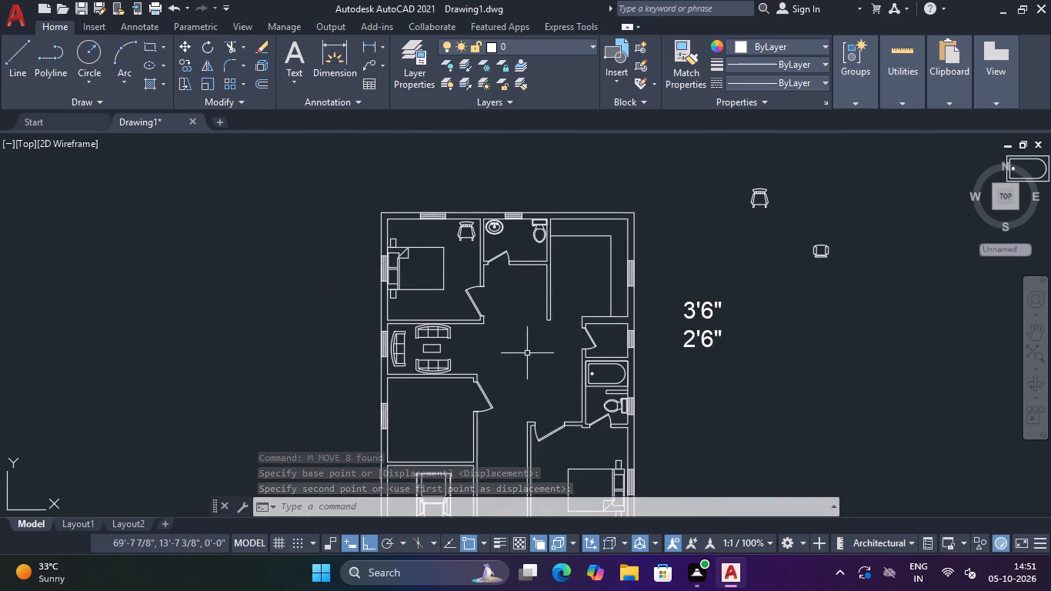
middle_click_drag(509, 372, 619, 245)
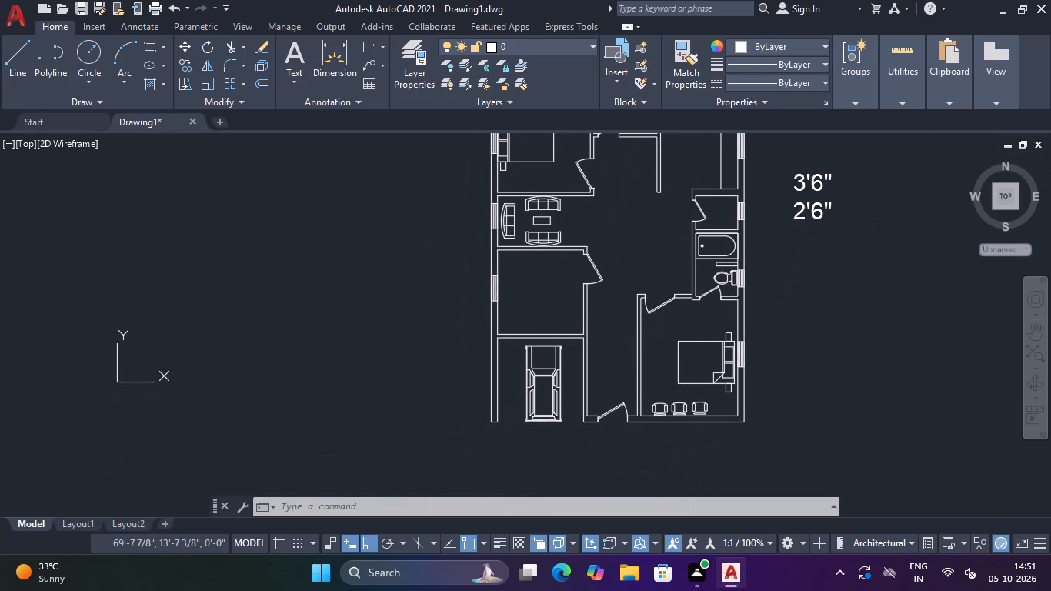
scroll(565, 206, "up", 2)
left_click_drag(574, 198, 566, 198)
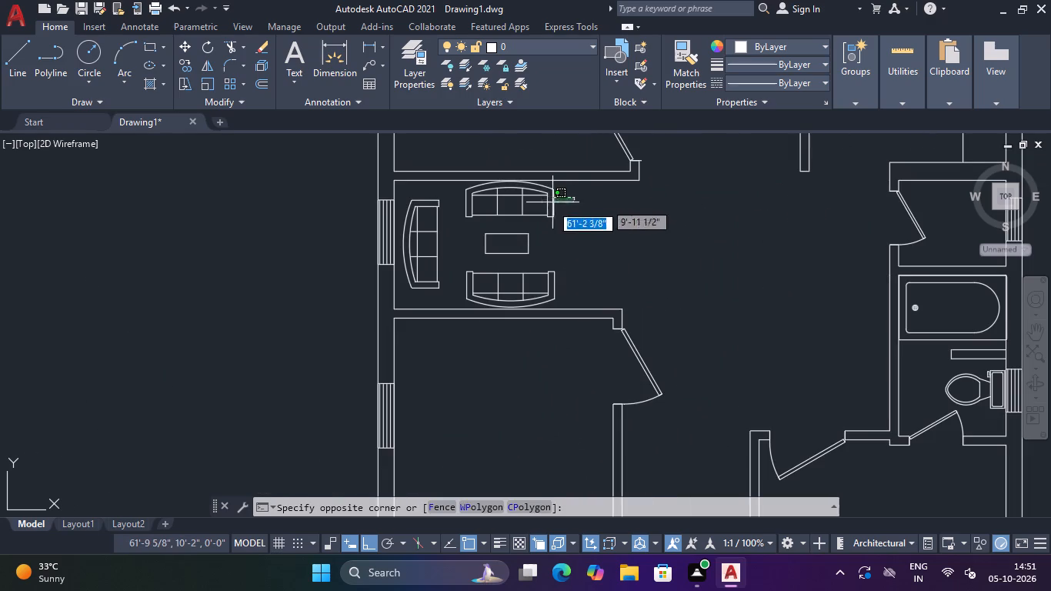
key("Escape")
scroll(603, 250, "down", 3)
middle_click_drag(645, 265, 641, 259)
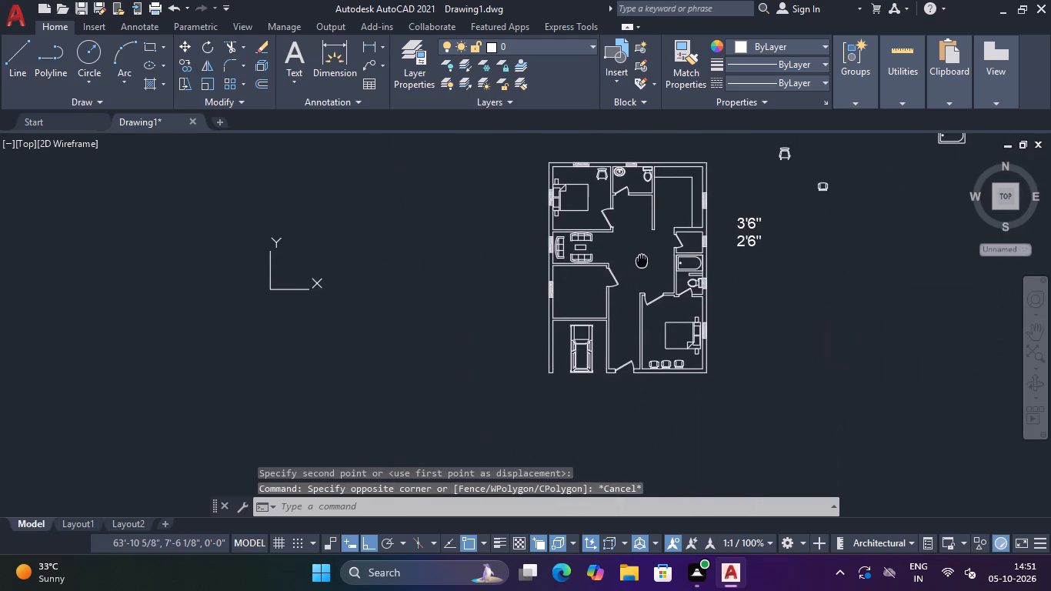
middle_click_drag(641, 259, 638, 256)
Copy the northwest bedroom's bed with its nightstands about 18' south into the empty west room above the garage.
scroll(572, 174, "up", 3)
left_click(606, 168)
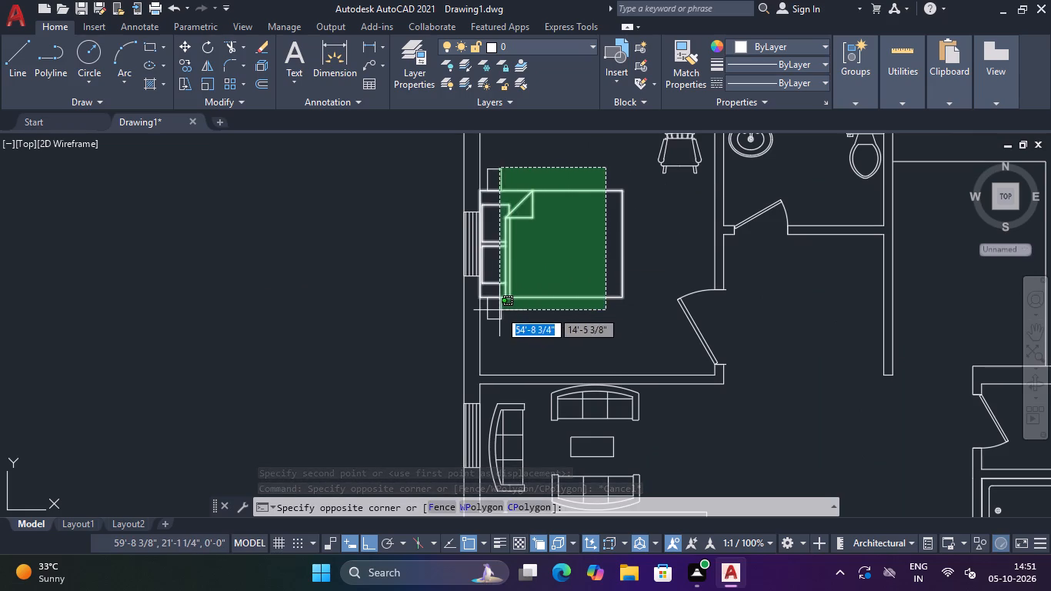
left_click(495, 311)
type("CO")
key("space")
left_click(483, 319)
scroll(483, 326, "down", 4)
middle_click_drag(526, 250, 567, 115)
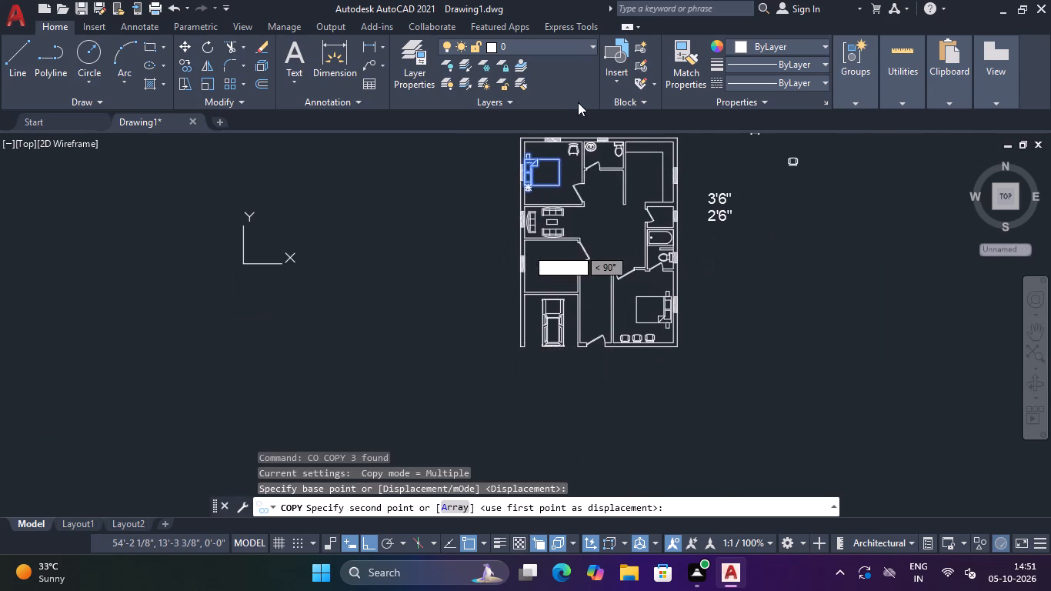
scroll(551, 289, "up", 3)
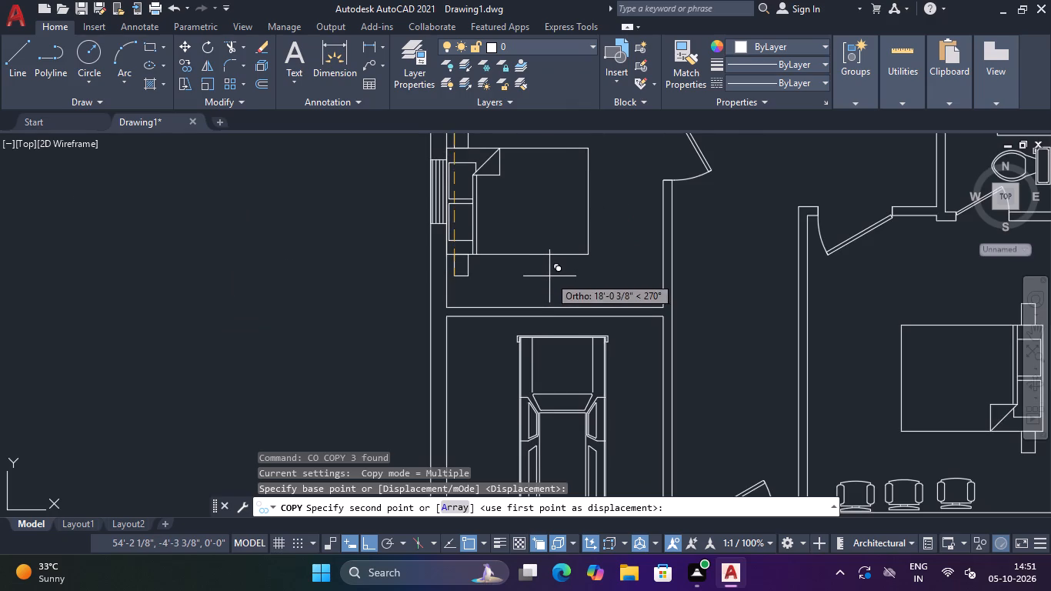
left_click(549, 276)
scroll(549, 276, "down", 3)
scroll(549, 276, "up", 1)
key("Escape")
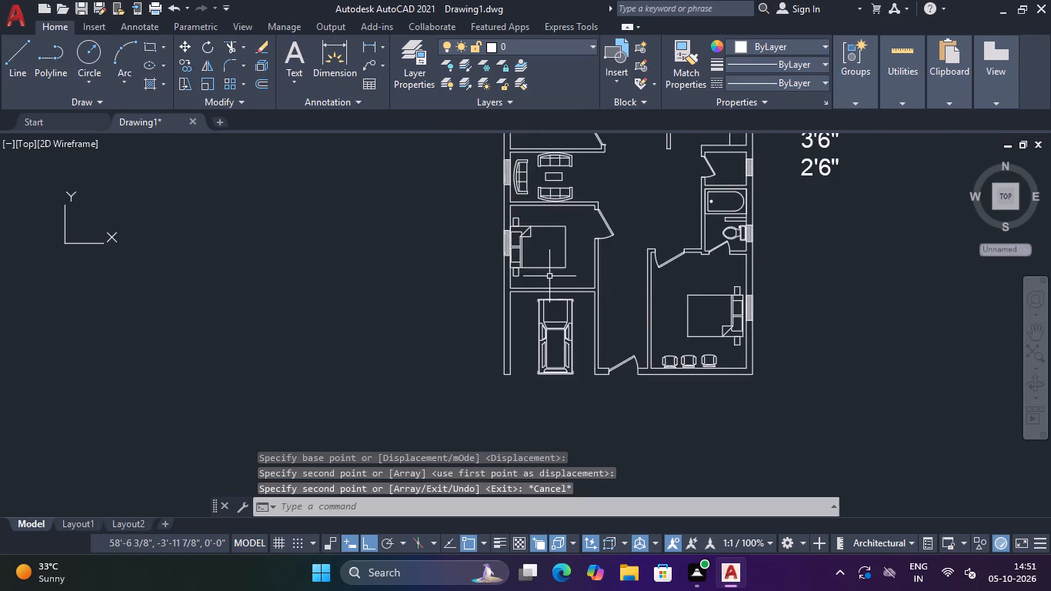
Open DesignCenter and browse to the blocks of the sample drawing Kitchens.dwg.
middle_click_drag(665, 215, 592, 329)
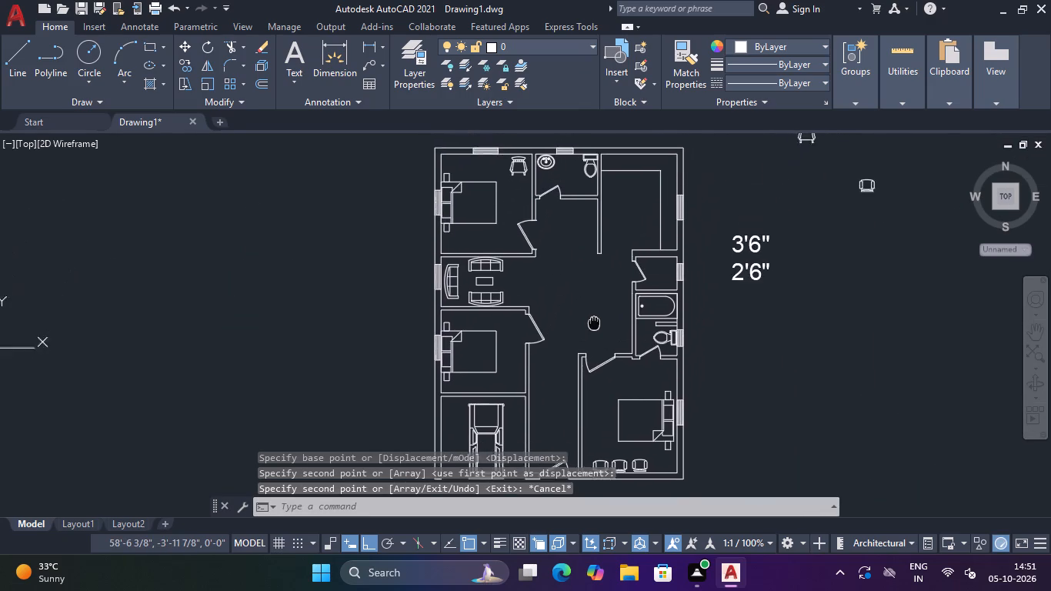
middle_click_drag(592, 329, 556, 344)
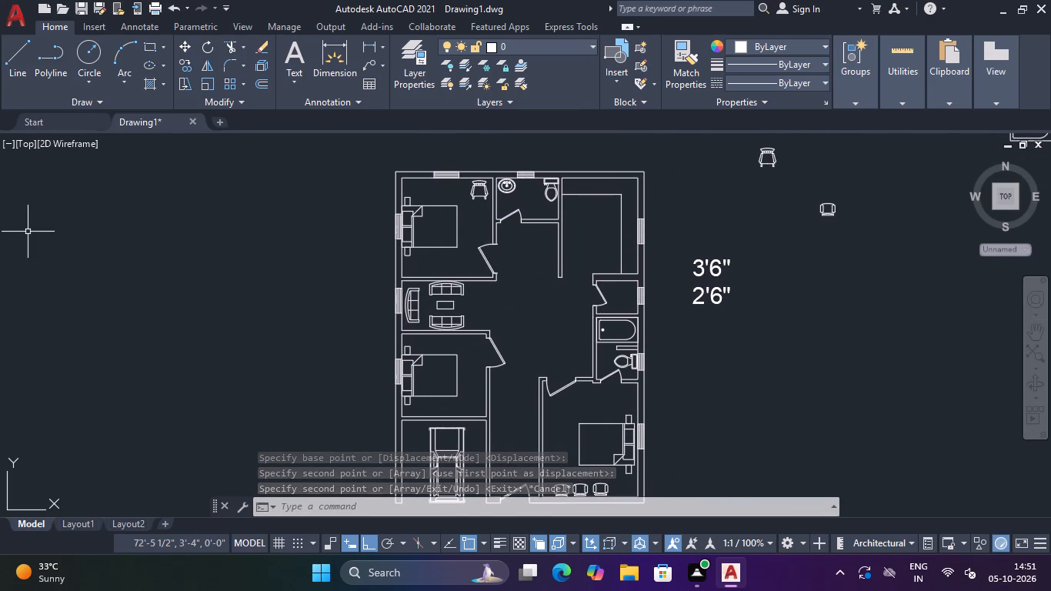
key("ctrl+2")
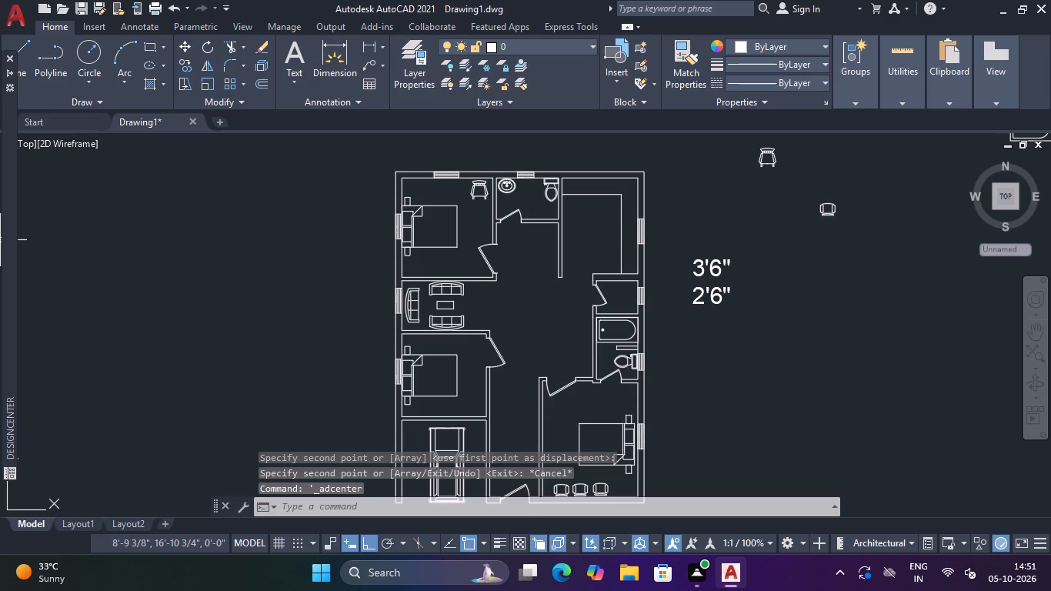
left_click(4, 239)
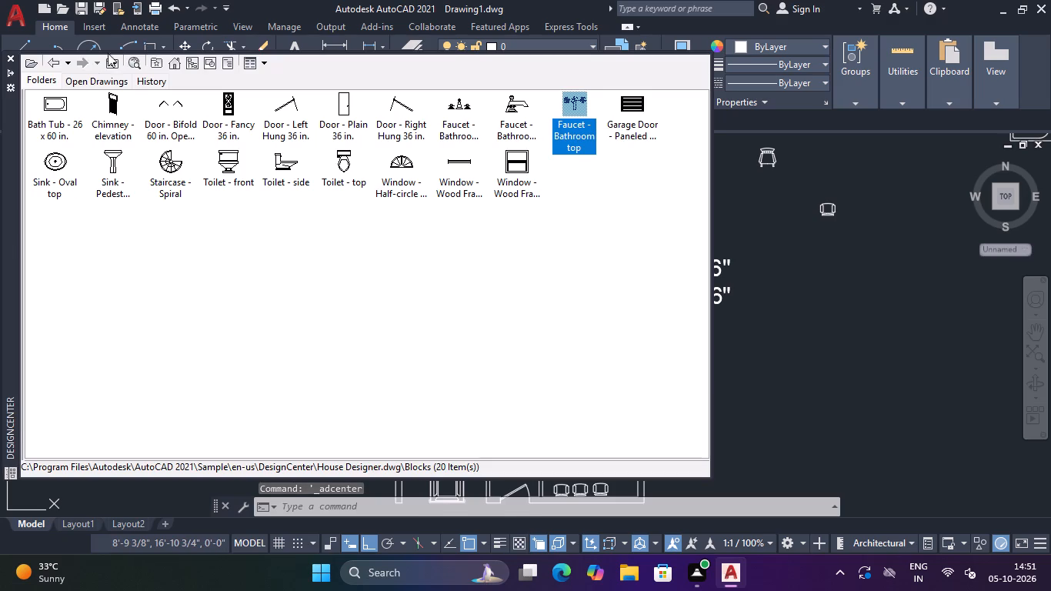
left_click(114, 58)
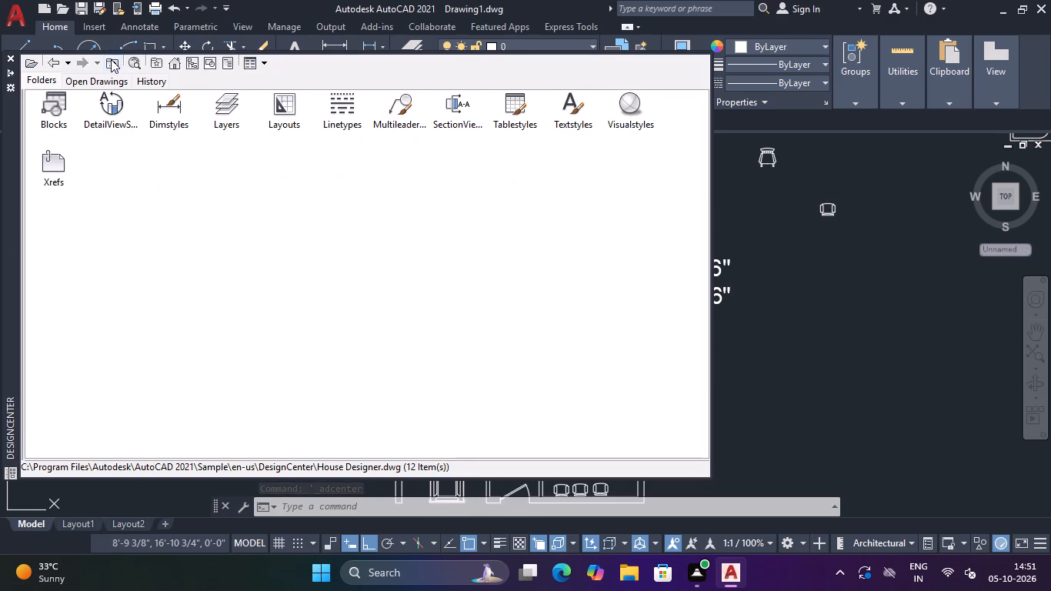
left_click(111, 59)
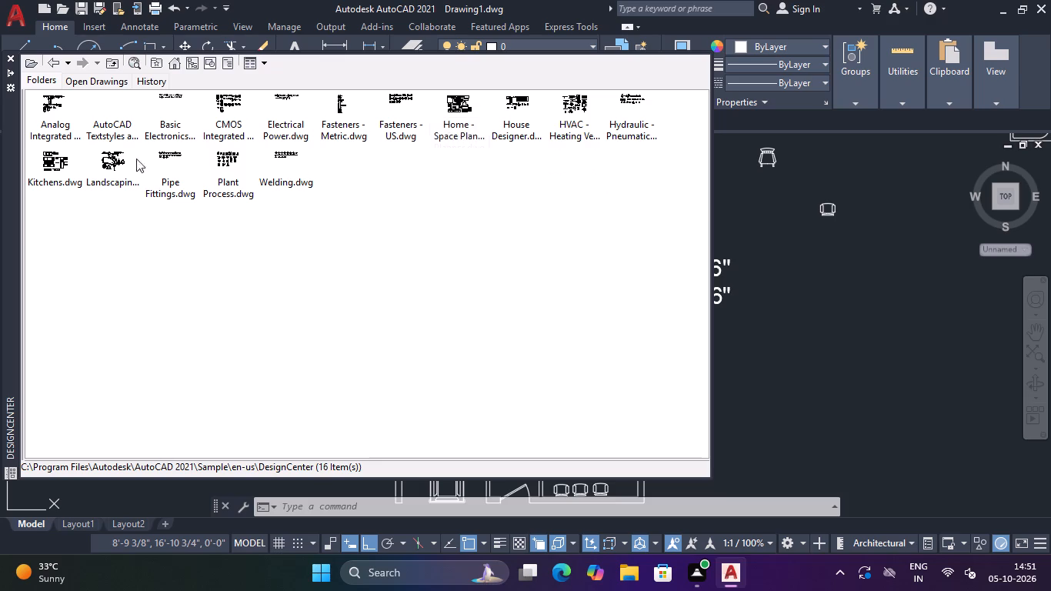
double_click(65, 163)
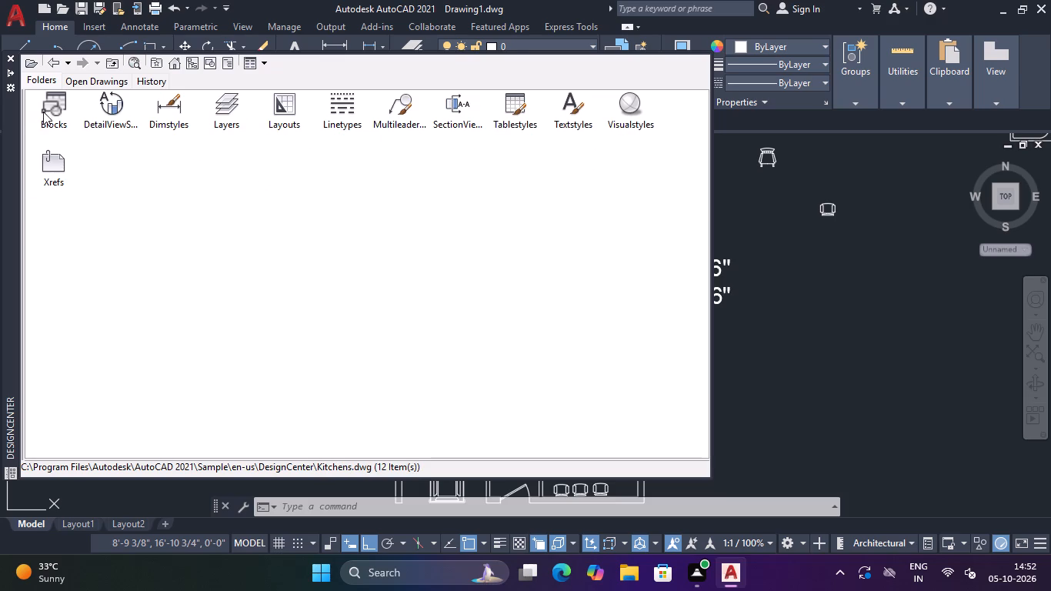
left_click(43, 109)
left_click(43, 109)
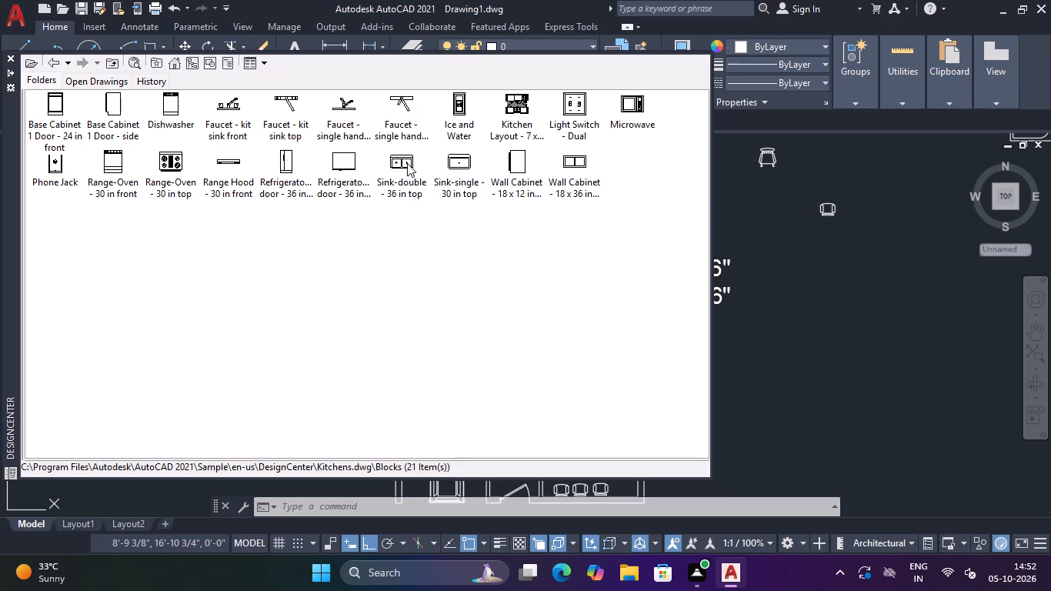
Insert the 36 in double sink, 30 in range-oven and 36 in two-door refrigerator top-view blocks east of the plan, then close DesignCenter.
left_click_drag(402, 163, 906, 299)
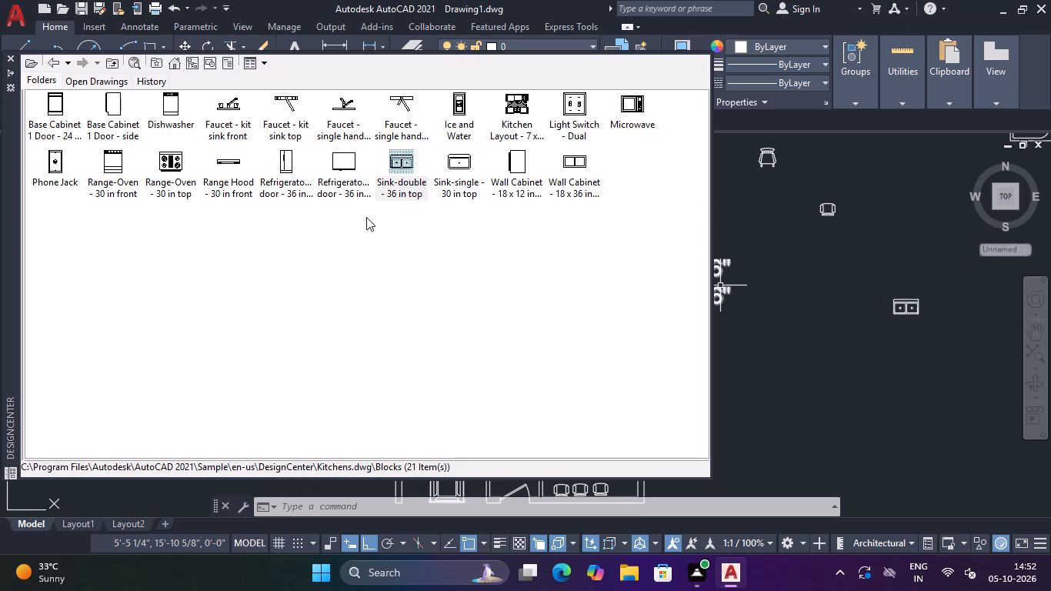
left_click_drag(180, 159, 843, 329)
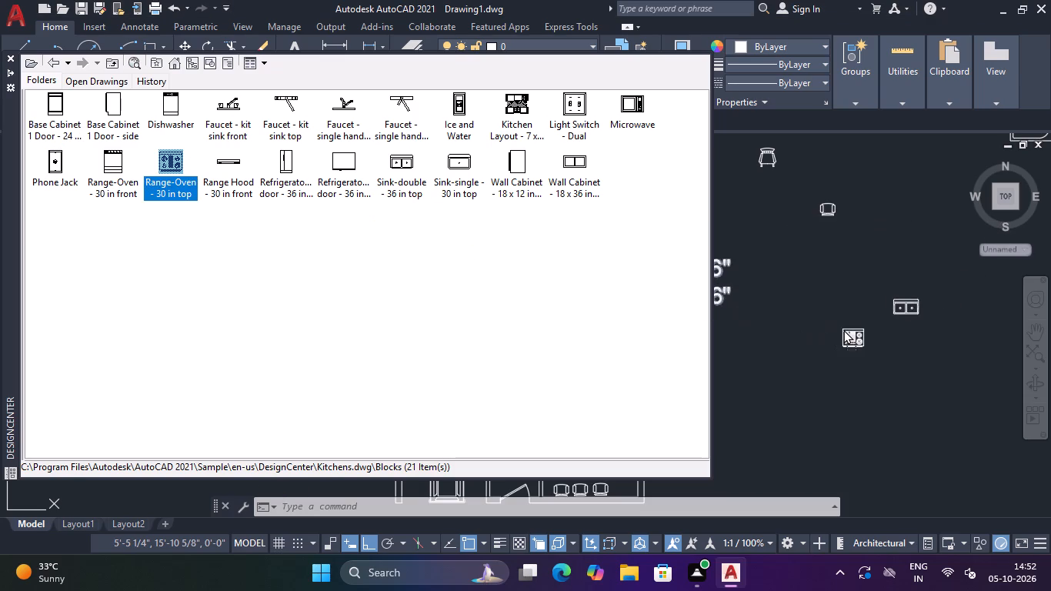
left_click_drag(843, 329, 839, 320)
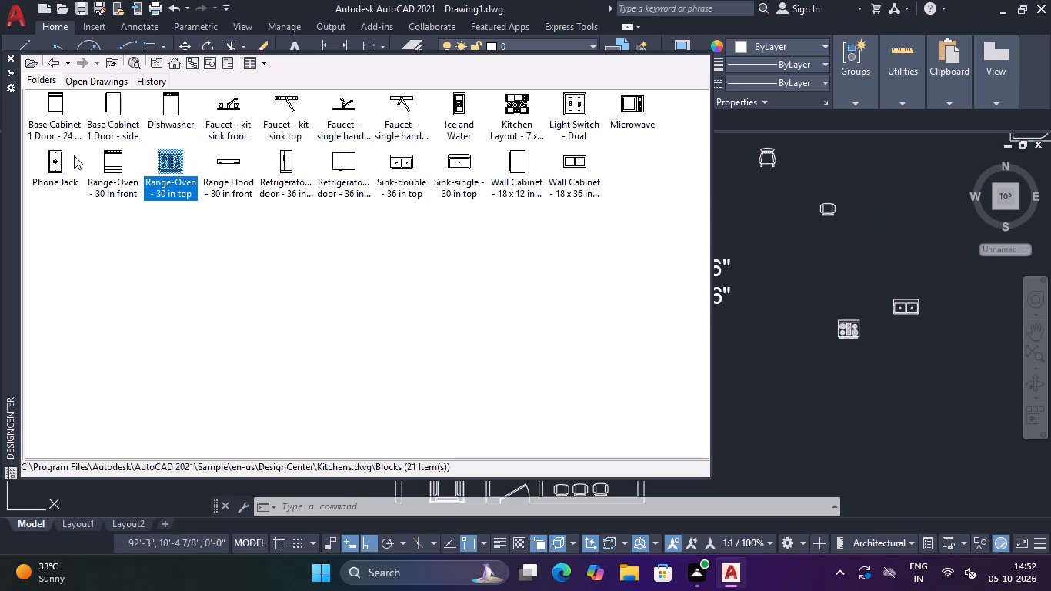
left_click_drag(334, 160, 611, 234)
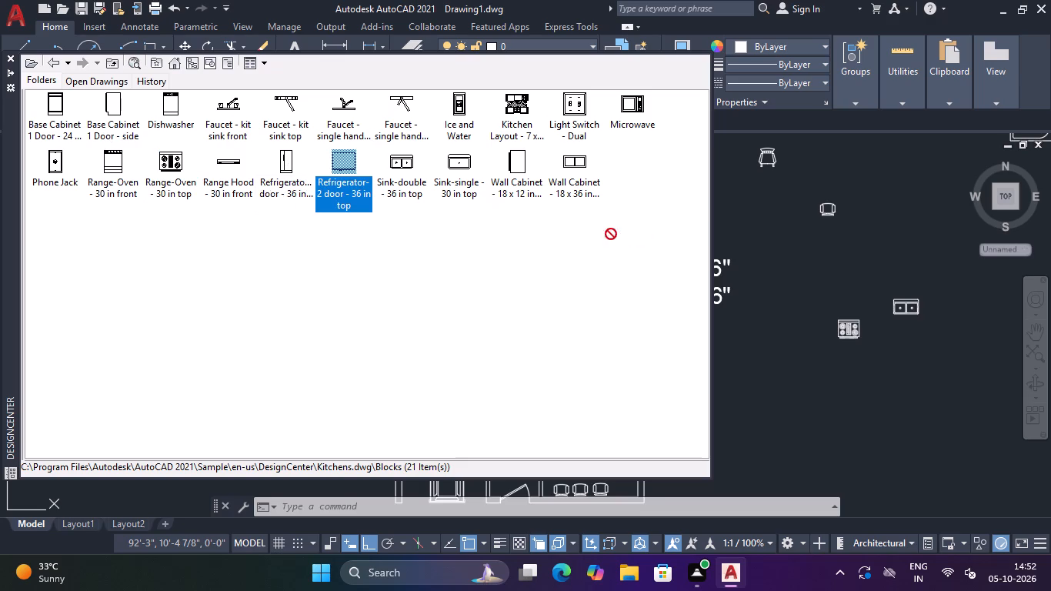
left_click_drag(611, 234, 802, 262)
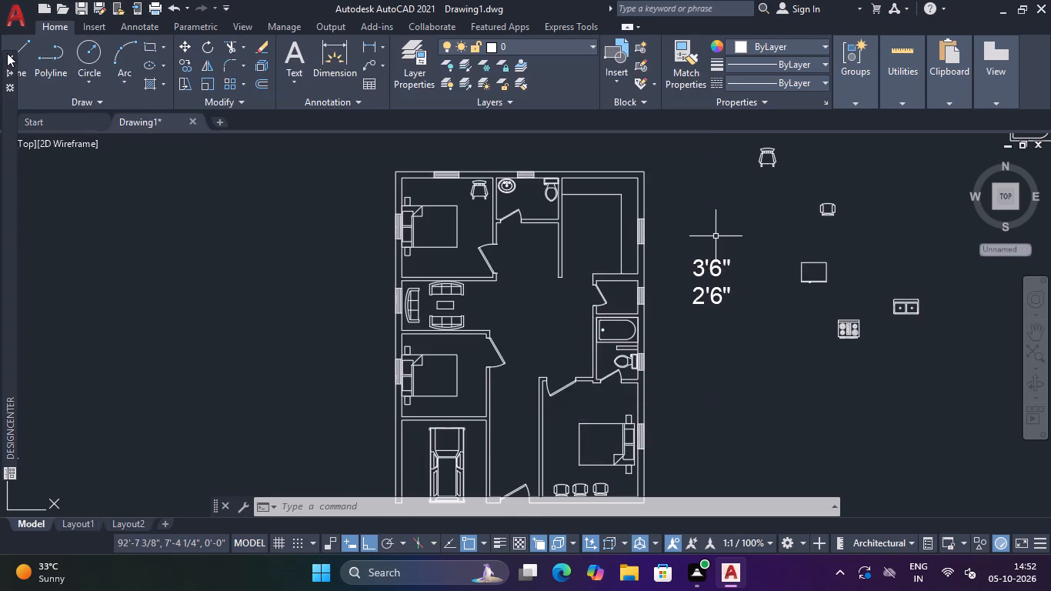
left_click(12, 56)
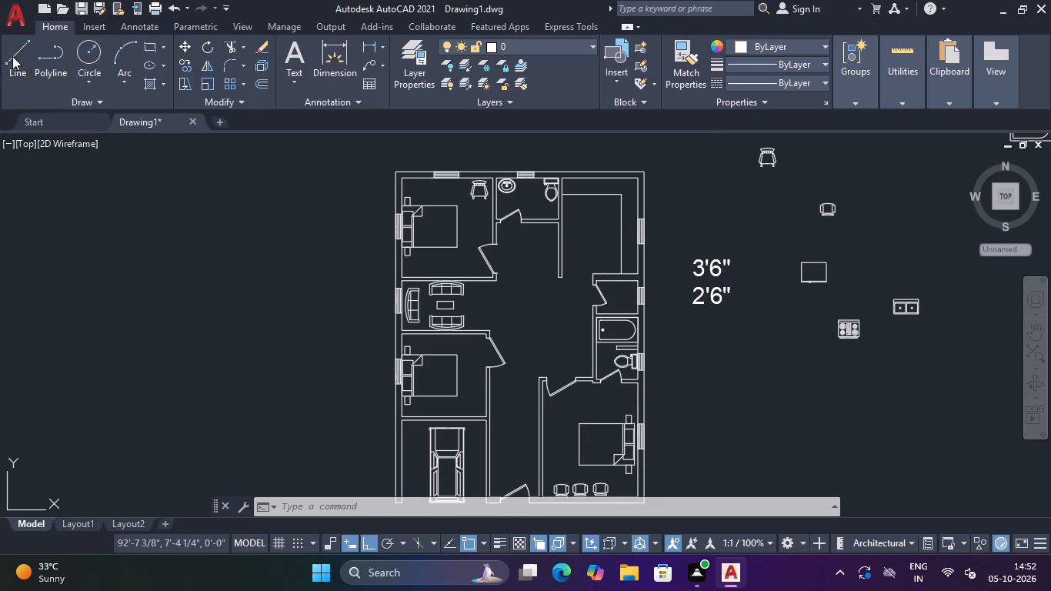
Rotate the double sink 270° about its northeast corner.
middle_click_drag(705, 219, 555, 198)
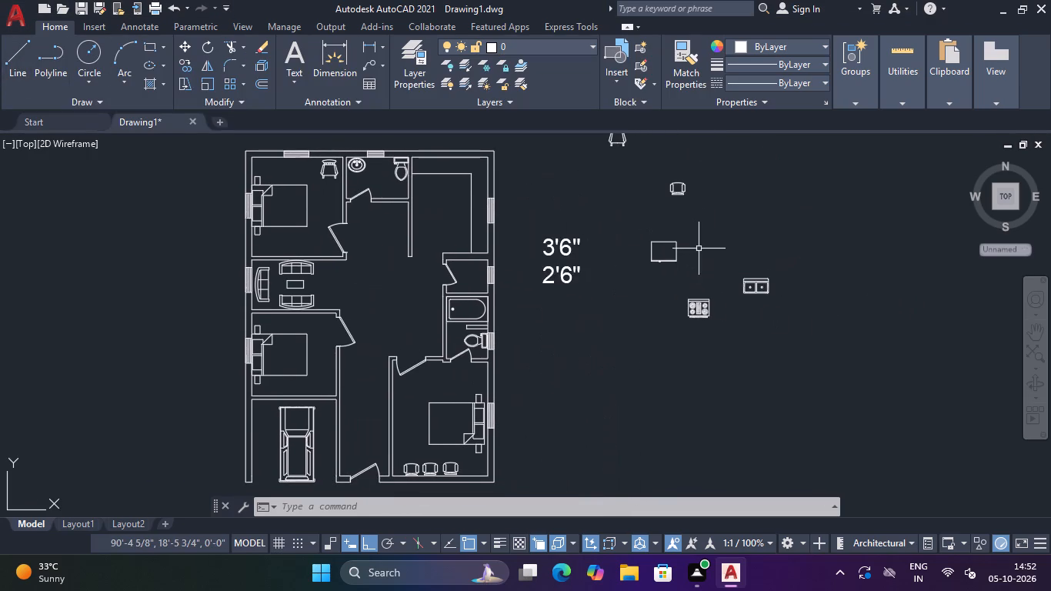
middle_click_drag(624, 339, 599, 282)
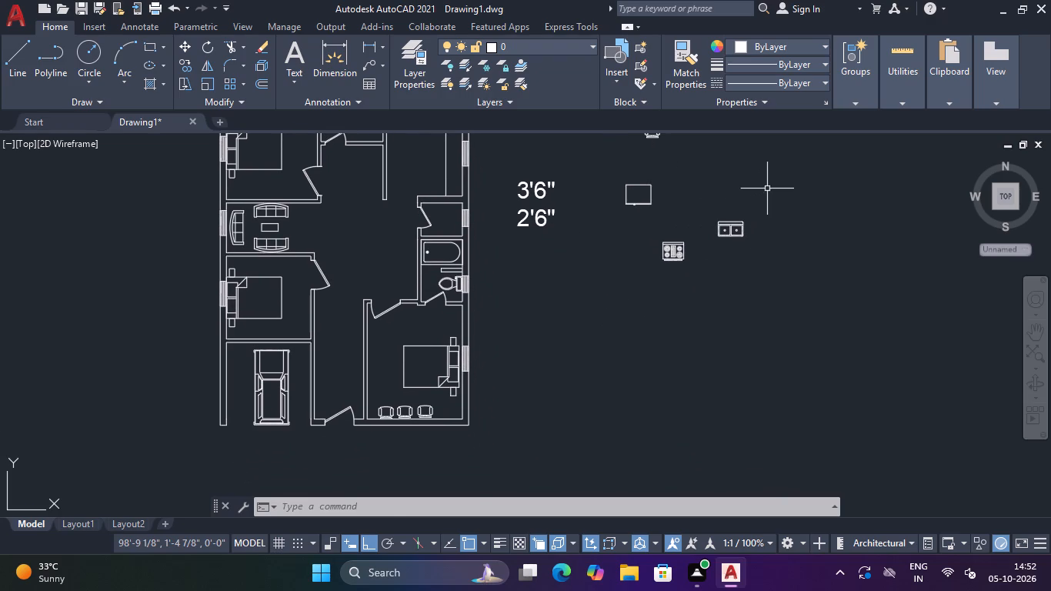
left_click(769, 189)
left_click(719, 251)
type("RO")
key("space")
left_click(742, 218)
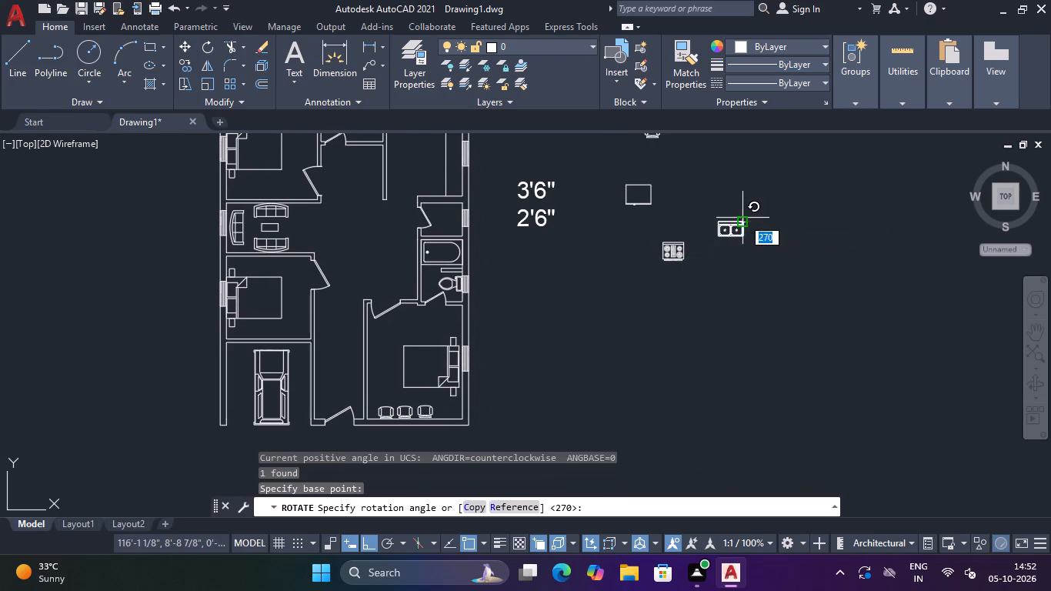
left_click(729, 276)
Rotate the range-oven 270° about its northeast corner.
left_click(679, 230)
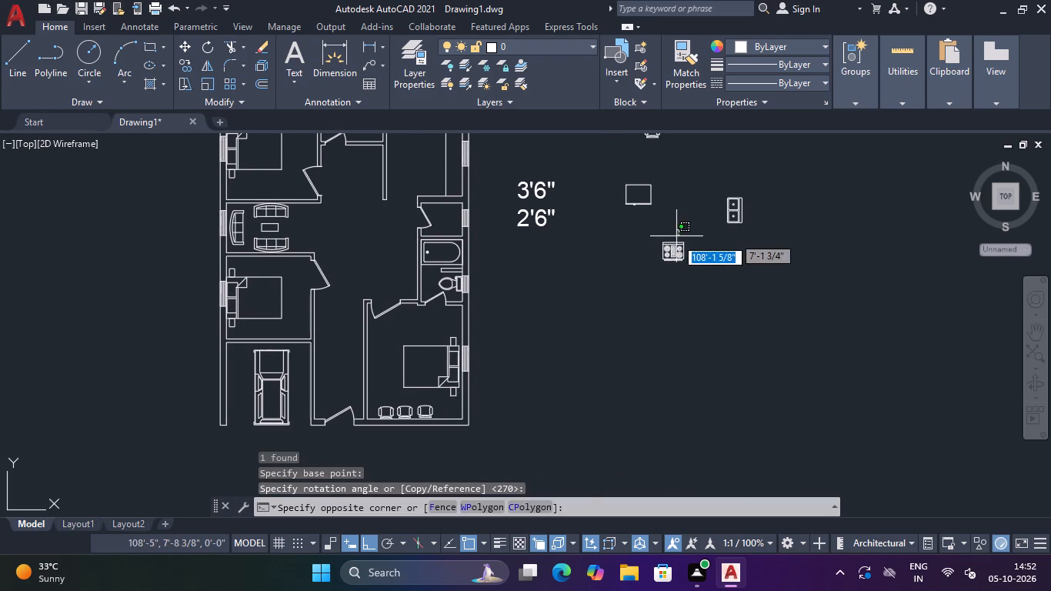
left_click(657, 262)
type("RO")
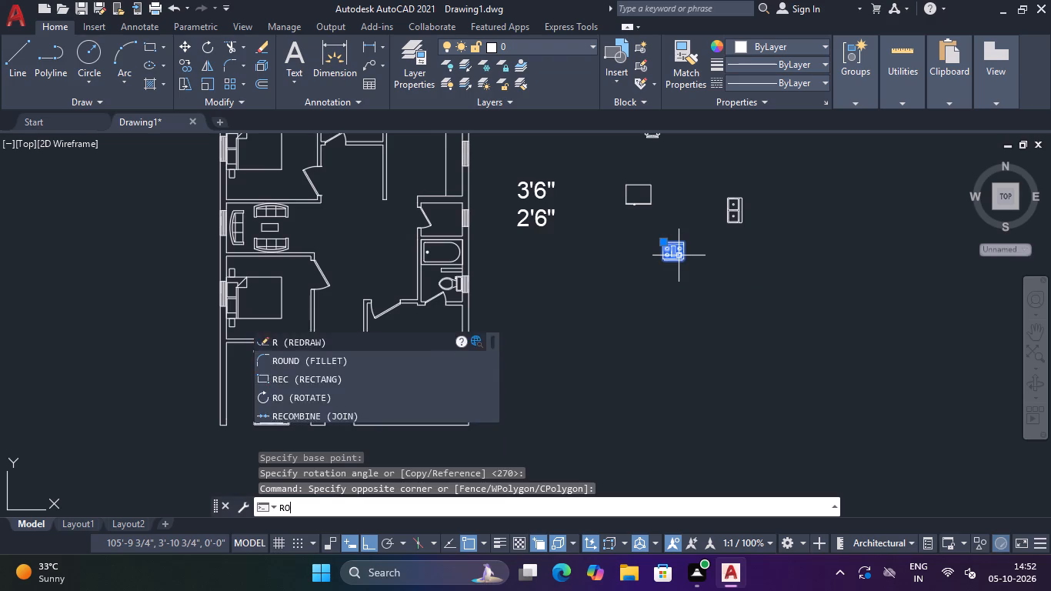
key("space")
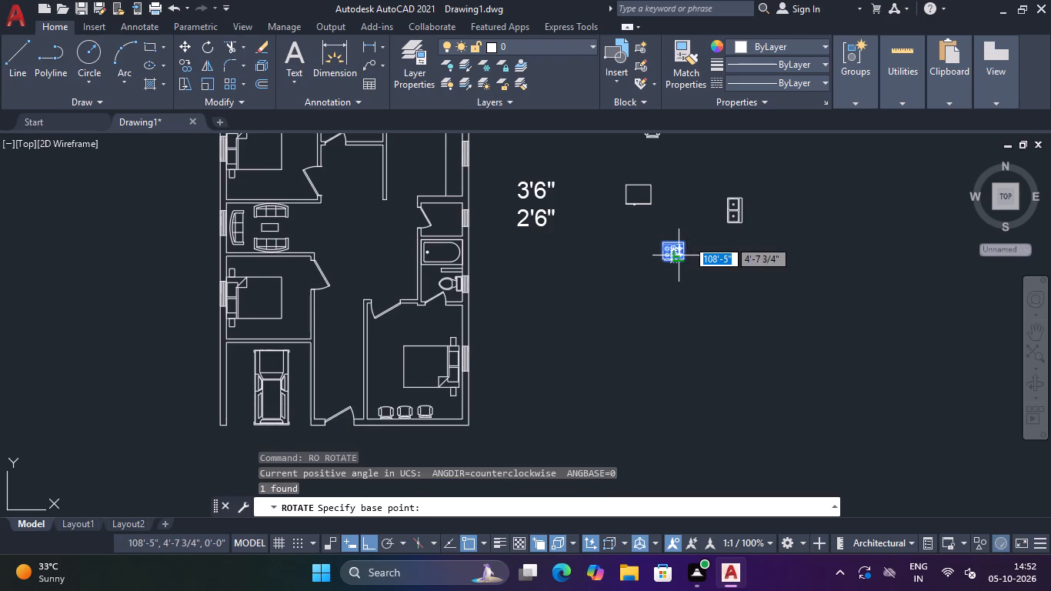
left_click(683, 239)
left_click(698, 283)
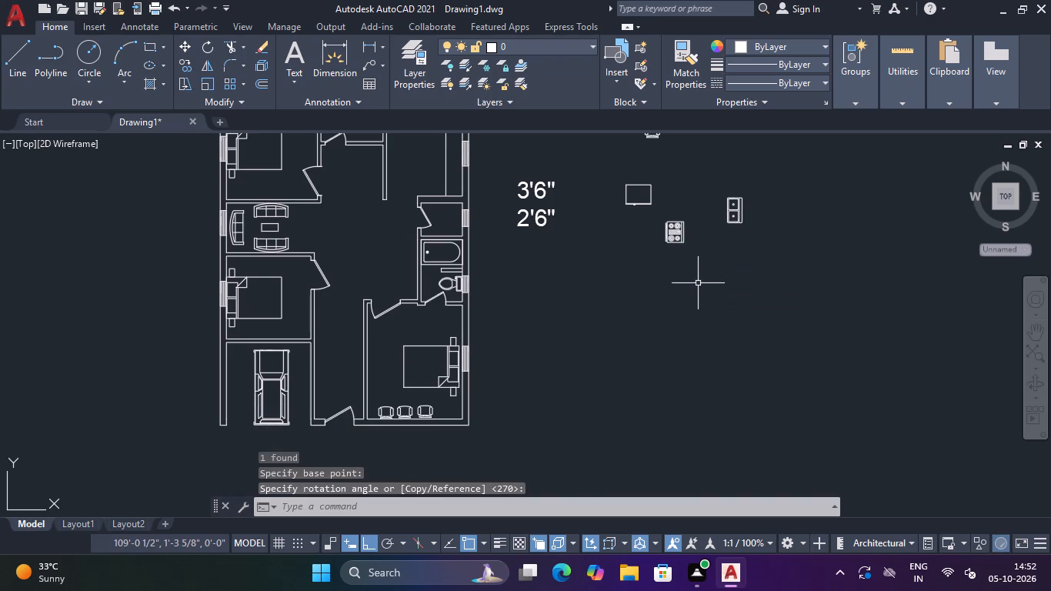
With ortho off, move the double sink onto the south end of the kitchen's east counter, just below the window.
middle_click_drag(701, 259, 677, 348)
left_click(740, 272)
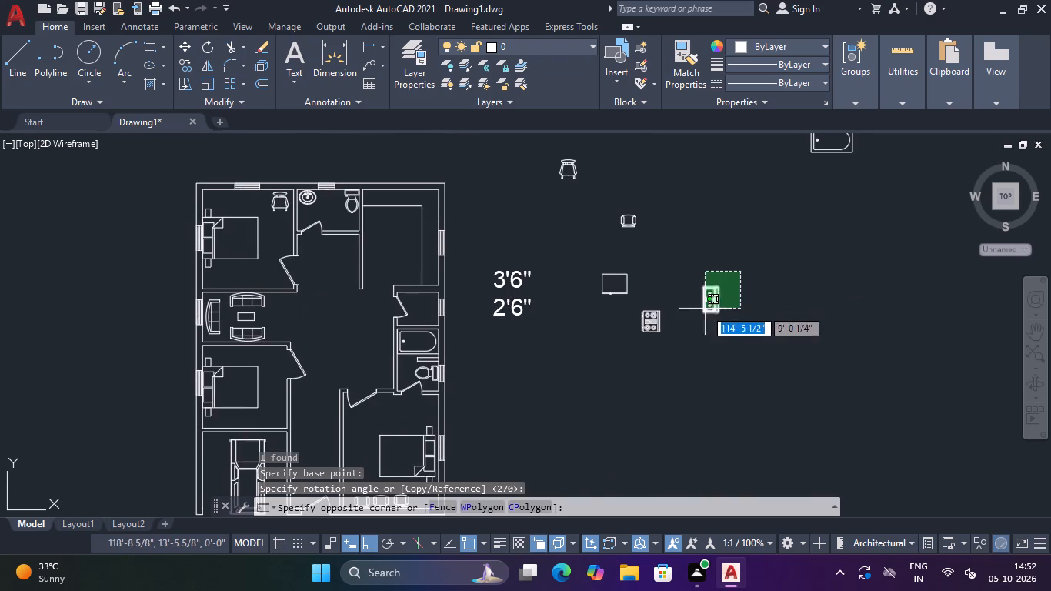
left_click(702, 316)
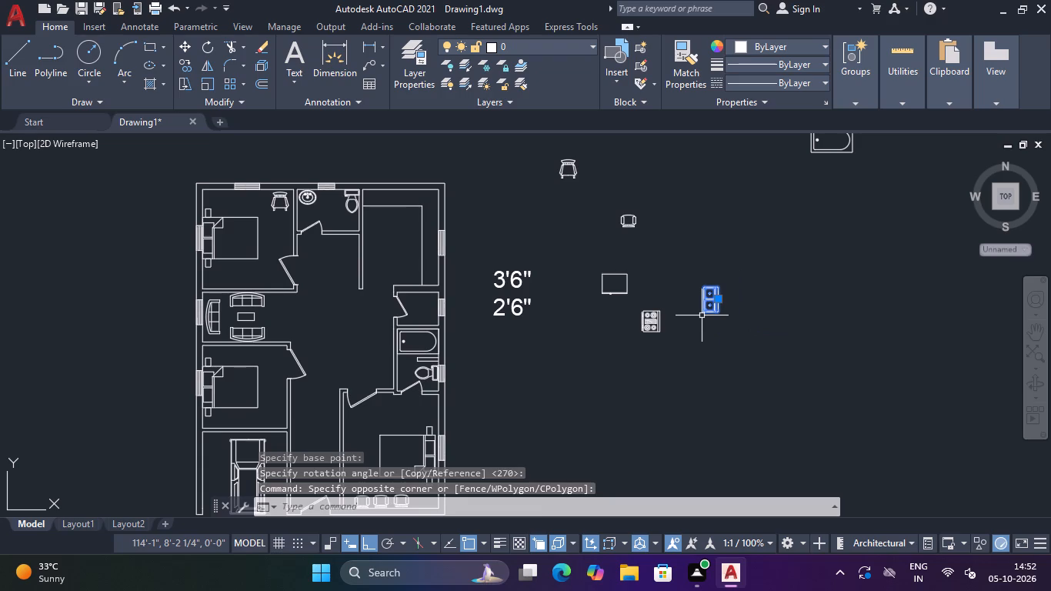
type("M")
key("space")
left_click(720, 284)
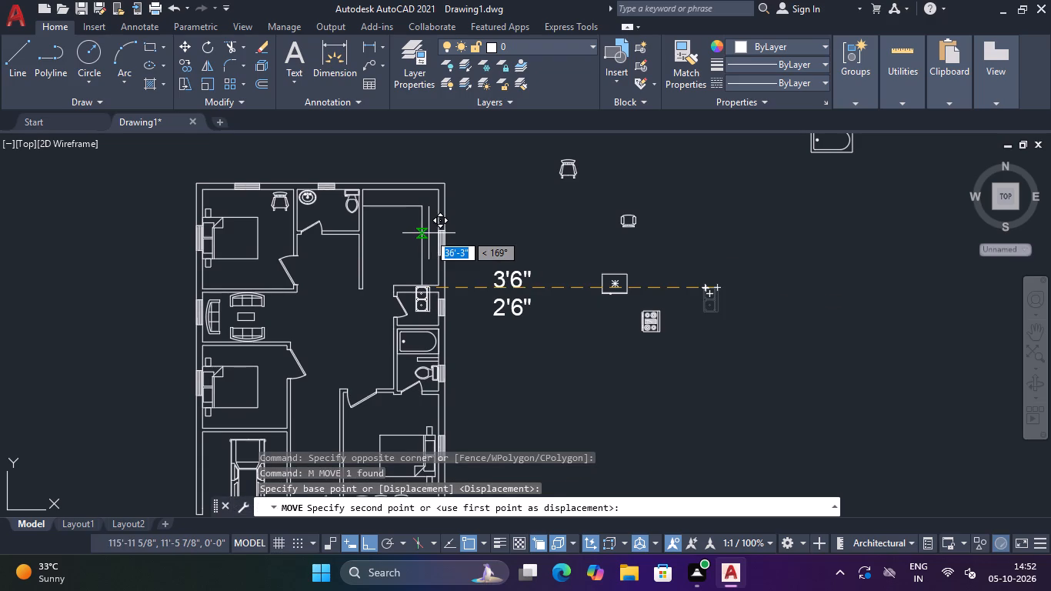
key("F8")
scroll(429, 233, "up", 3)
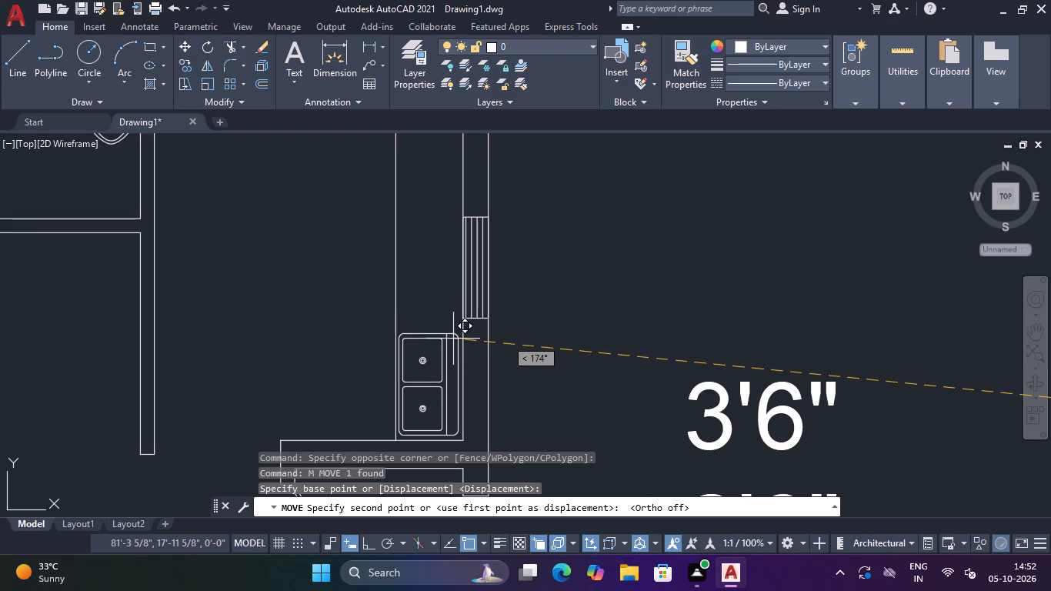
left_click(453, 339)
Move the range-oven by its northeast corner onto the kitchen's east counter, against the exterior wall just north of the window.
scroll(600, 275, "down", 4)
middle_click_drag(710, 275, 682, 282)
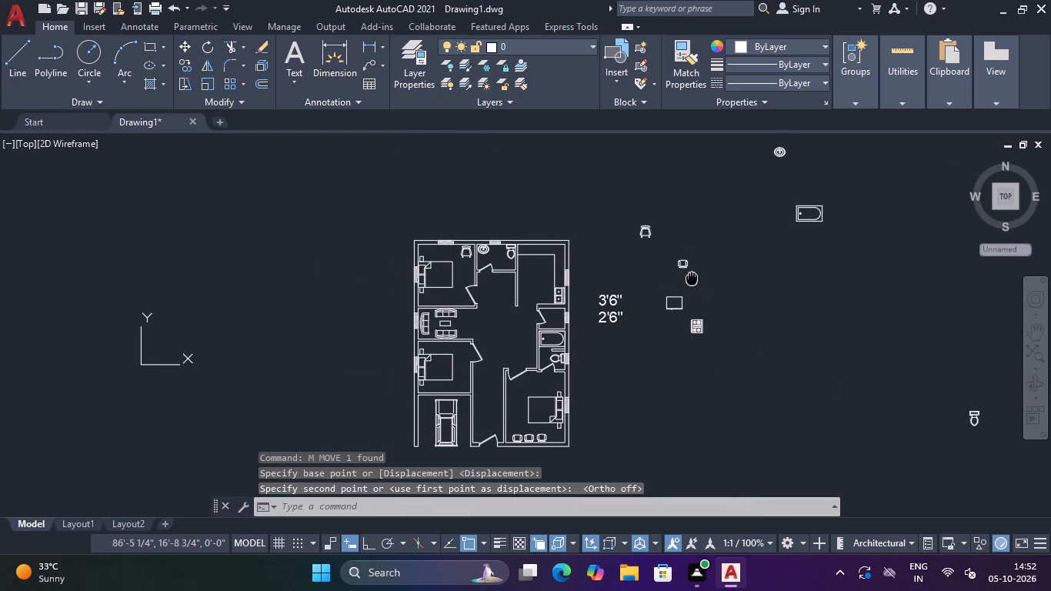
middle_click_drag(682, 282, 682, 282)
scroll(702, 328, "up", 2)
left_click(694, 299)
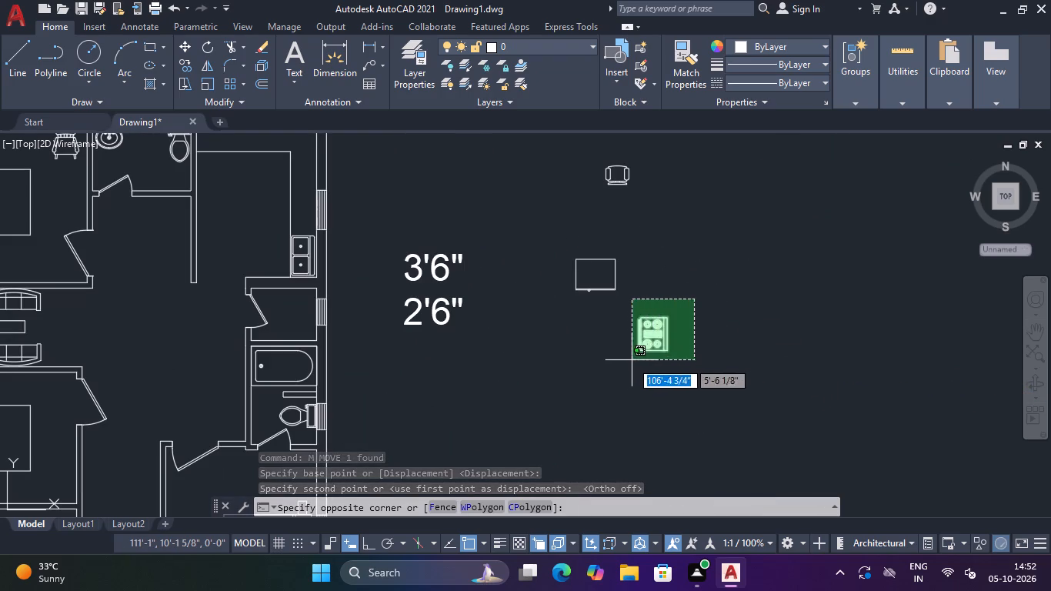
left_click(629, 362)
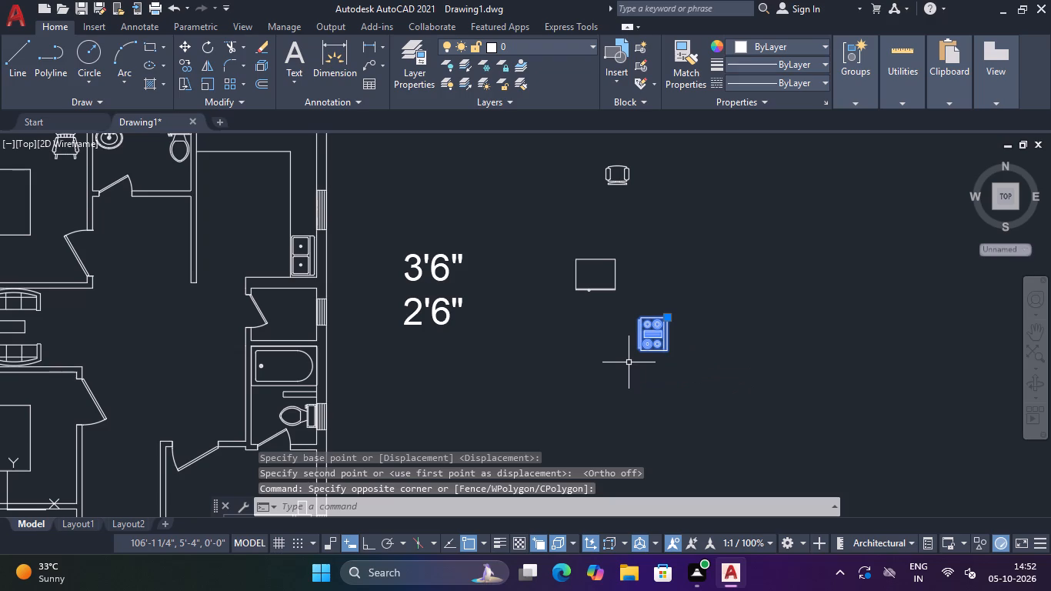
type("M")
key("space")
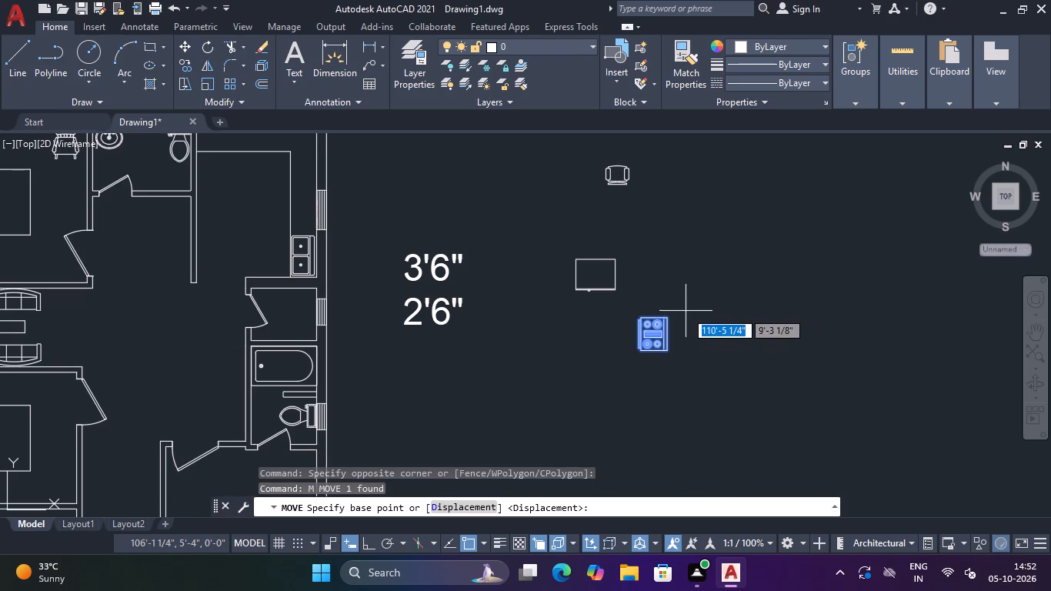
left_click(668, 317)
scroll(663, 315, "down", 3)
middle_click_drag(664, 313, 552, 392)
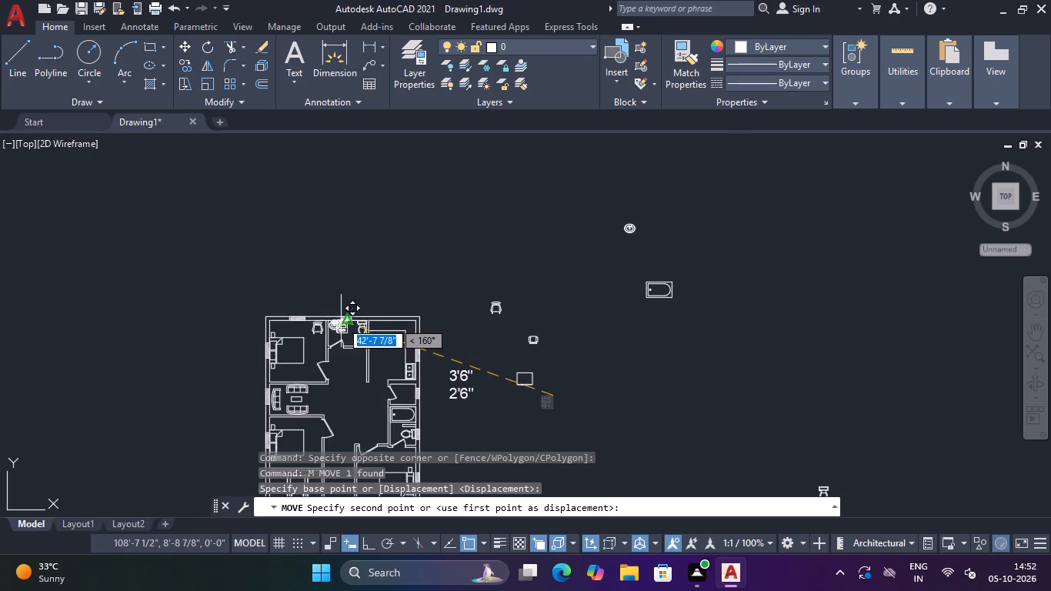
scroll(404, 318, "up", 3)
middle_click_drag(426, 359, 476, 226)
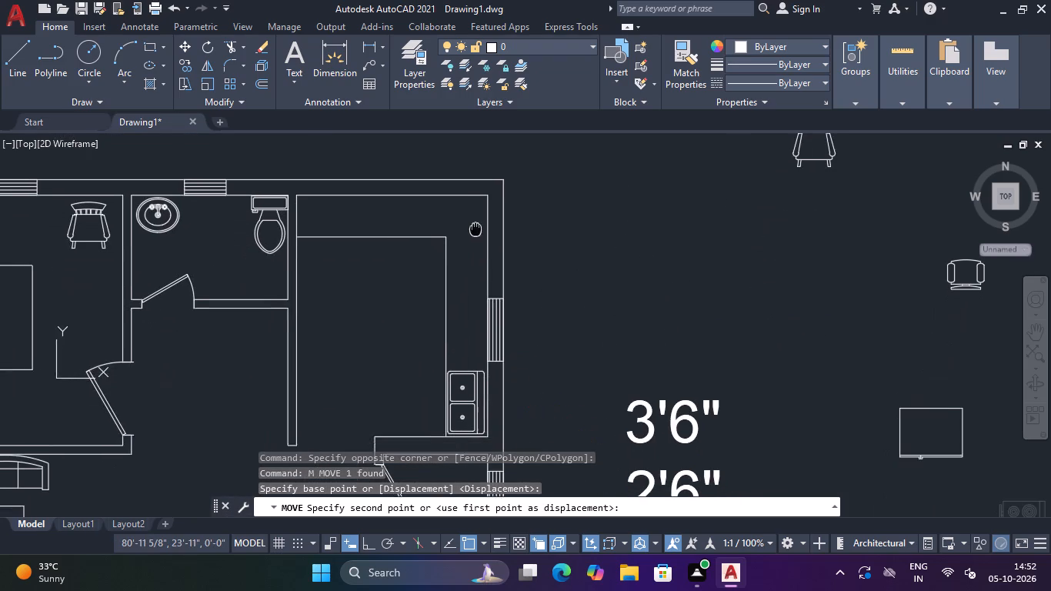
middle_click_drag(476, 226, 480, 225)
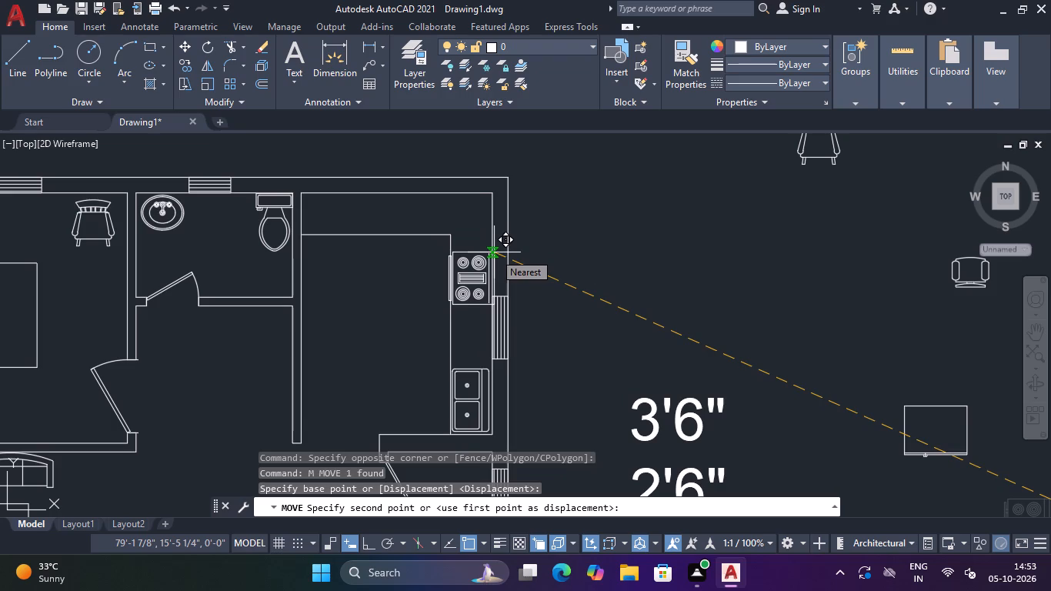
left_click(494, 252)
Move the refrigerator by its northwest corner into the kitchen's northwest inside wall corner.
scroll(559, 236, "down", 2)
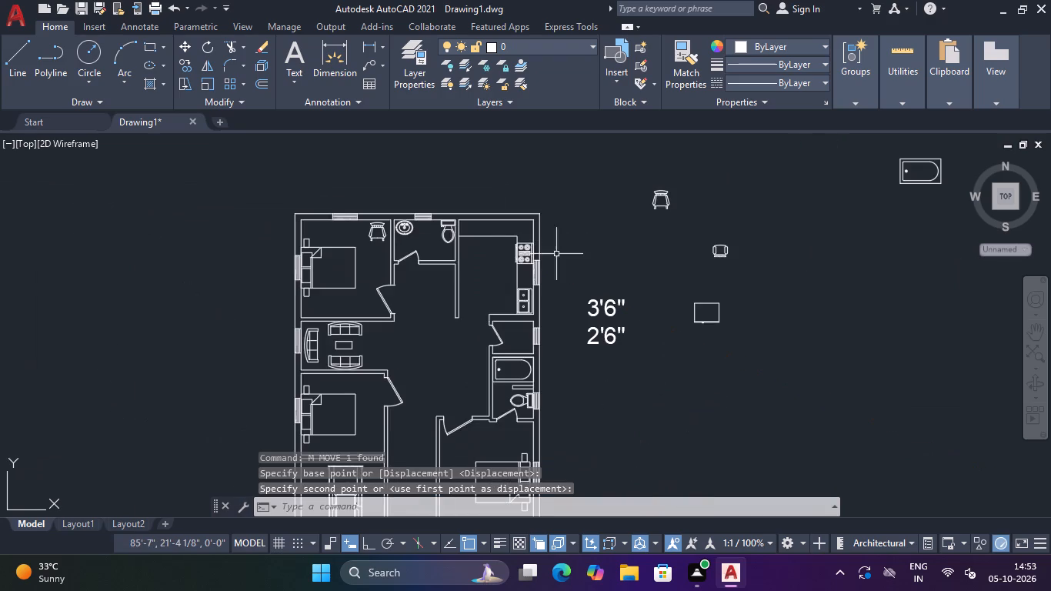
scroll(525, 280, "up", 4)
middle_click_drag(521, 265, 517, 411)
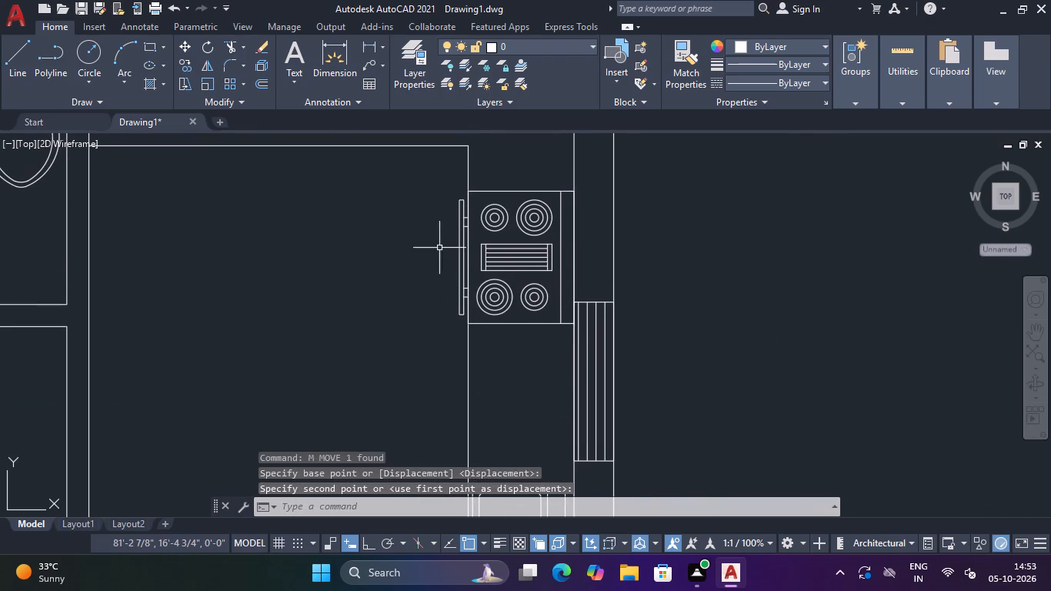
scroll(479, 245, "down", 2)
middle_click_drag(598, 273, 310, 170)
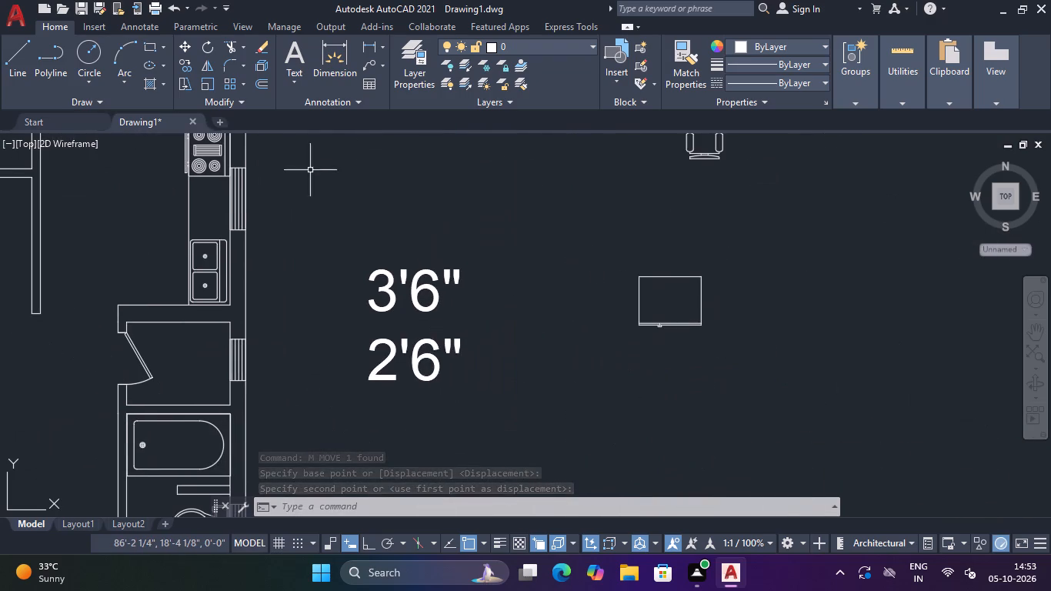
left_click(732, 250)
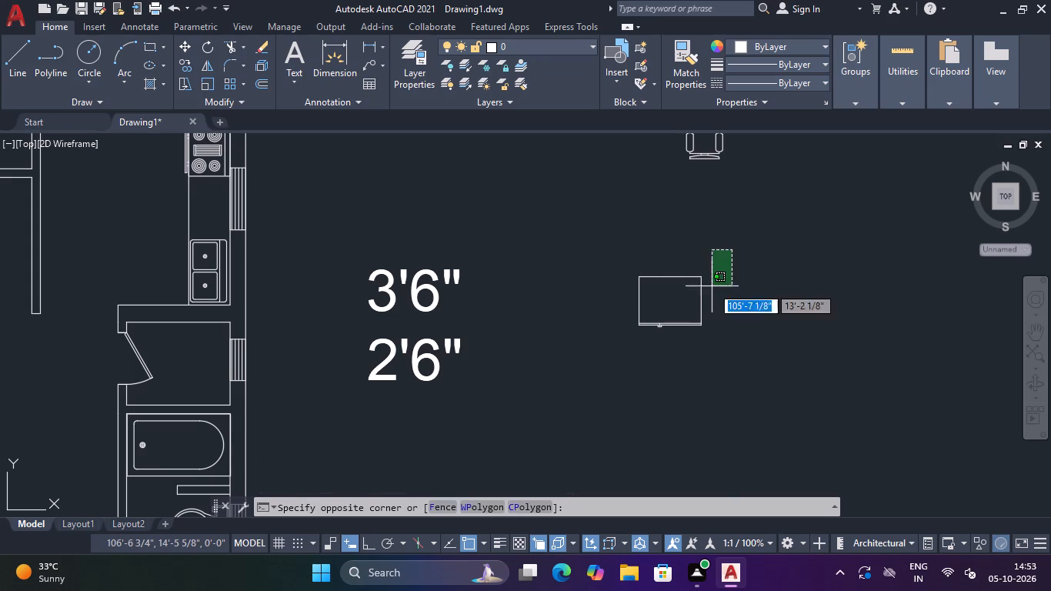
left_click(626, 352)
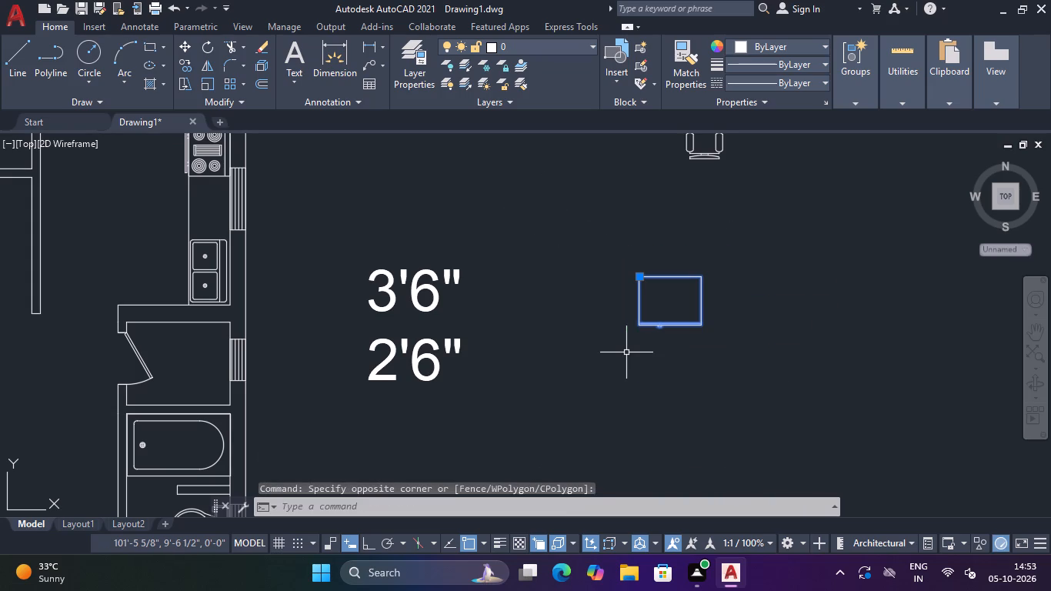
type("M")
key("space")
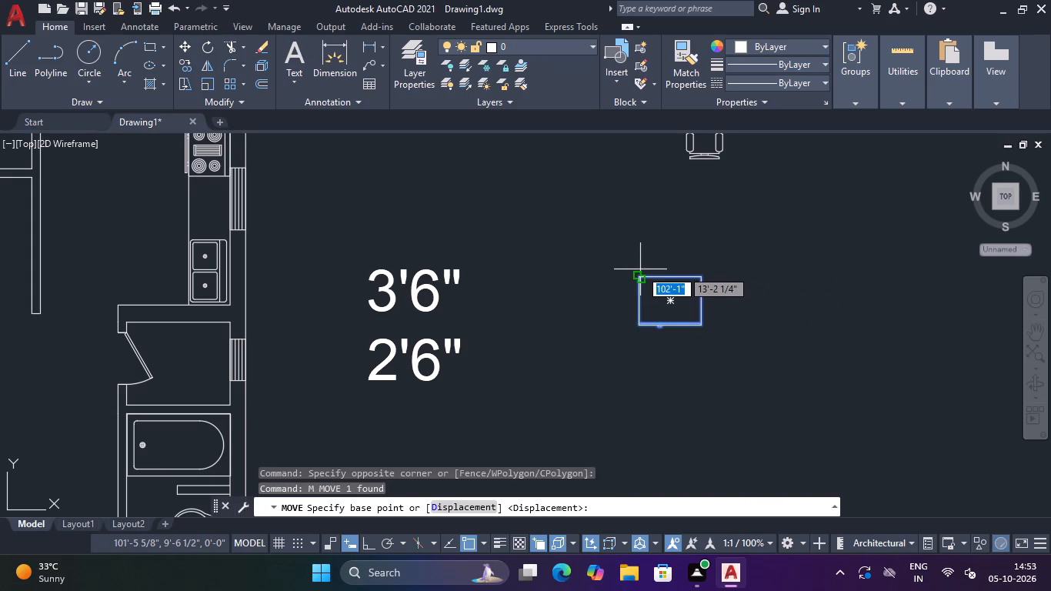
left_click(639, 279)
scroll(581, 276, "down", 4)
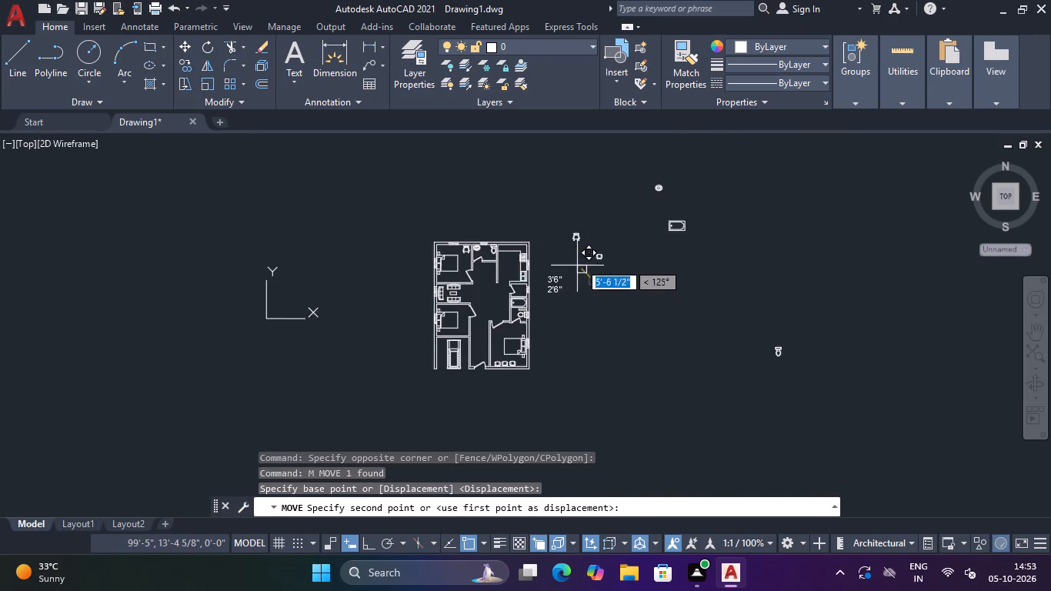
middle_click_drag(580, 262, 616, 282)
scroll(530, 268, "up", 7)
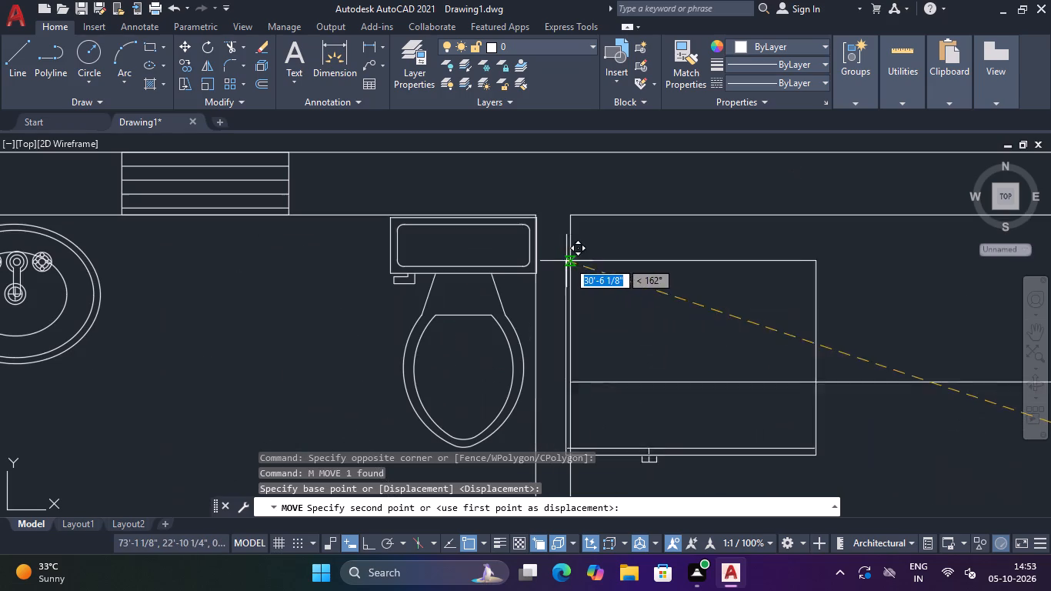
left_click(572, 219)
key("Escape")
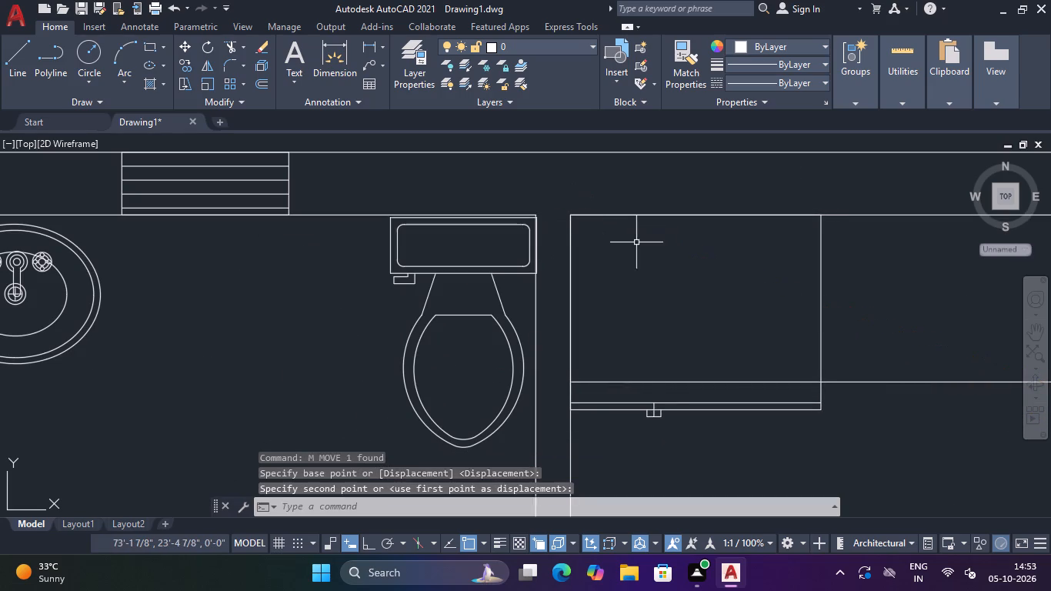
Trim the north counter's edge line where it crosses the refrigerator.
type("TR")
key("space")
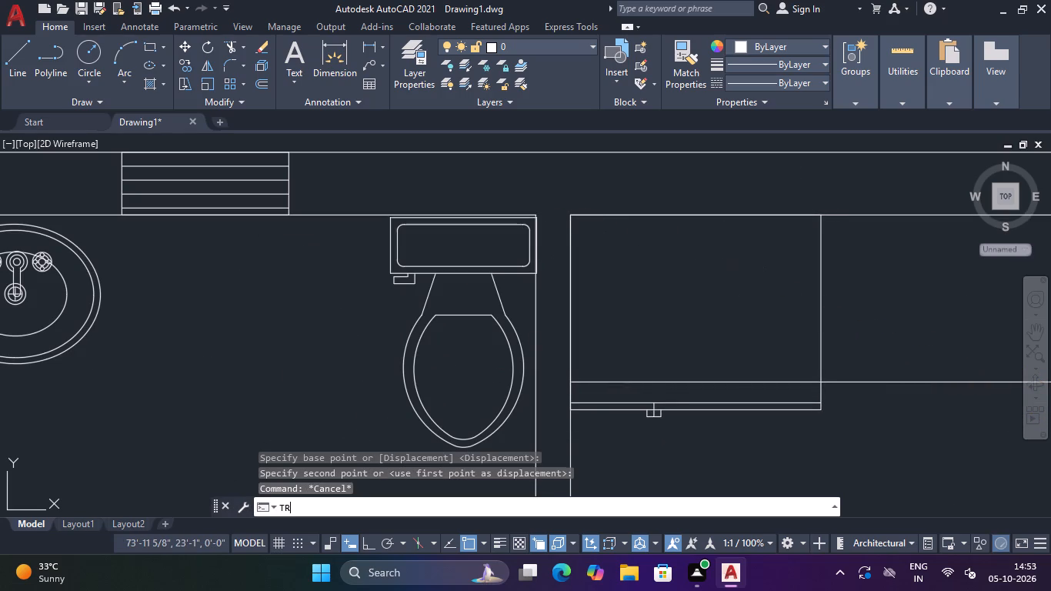
left_click(736, 384)
middle_click_drag(770, 339, 643, 335)
key("Escape")
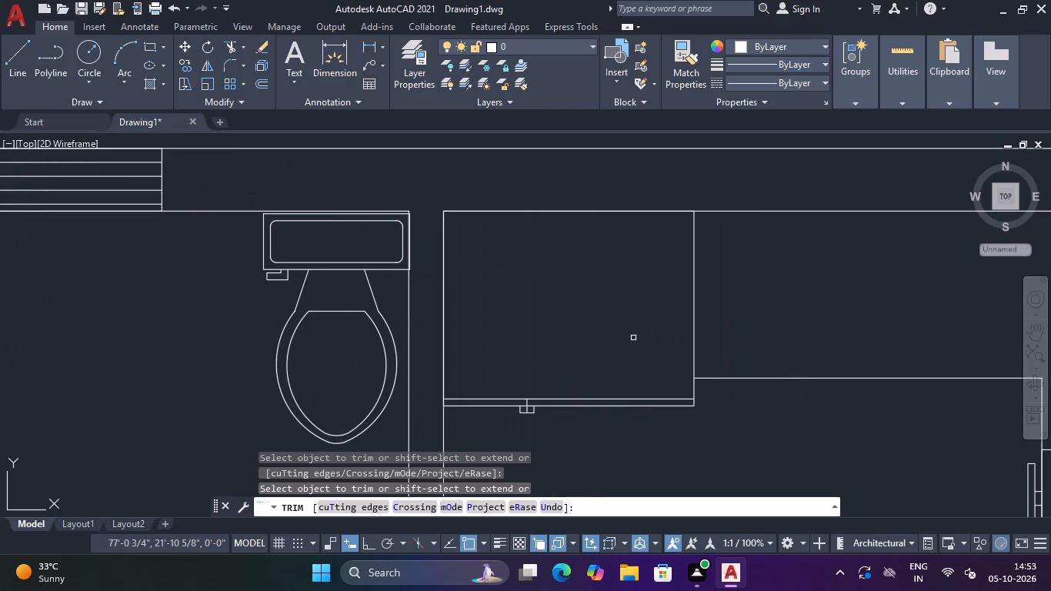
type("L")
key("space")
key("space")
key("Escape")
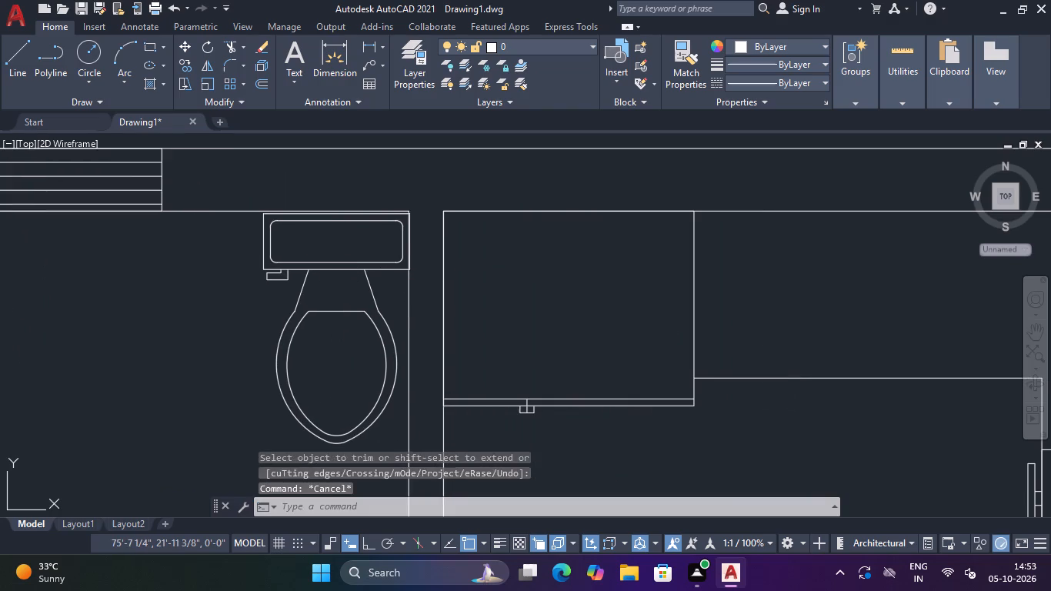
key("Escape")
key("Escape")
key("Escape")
Draw a line along the refrigerator's east side from its northeast corner to the end of the trimmed counter edge.
type("L")
key("space")
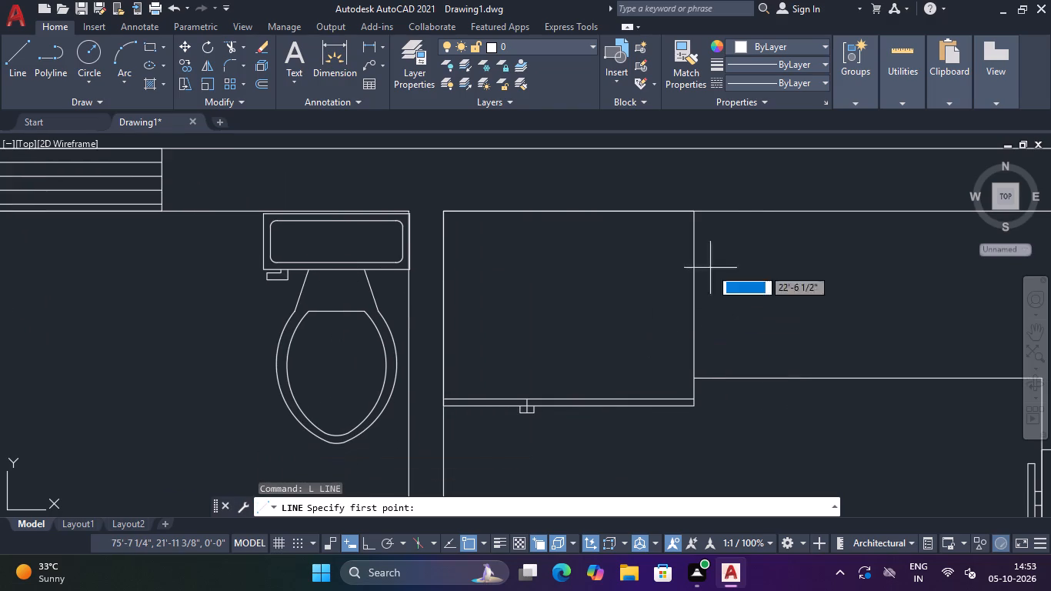
left_click(697, 213)
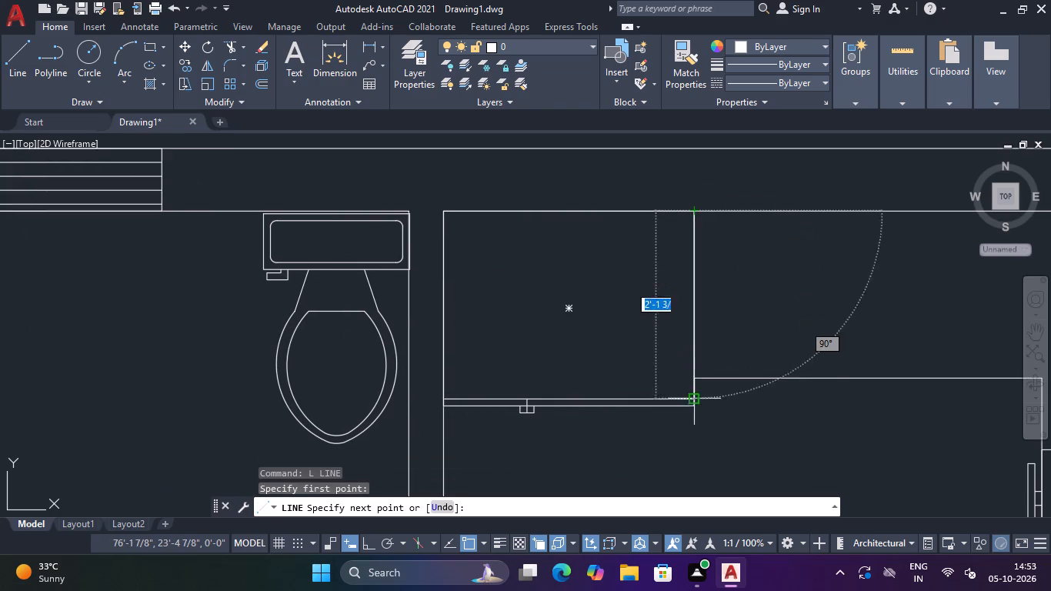
left_click(696, 378)
scroll(709, 367, "down", 2)
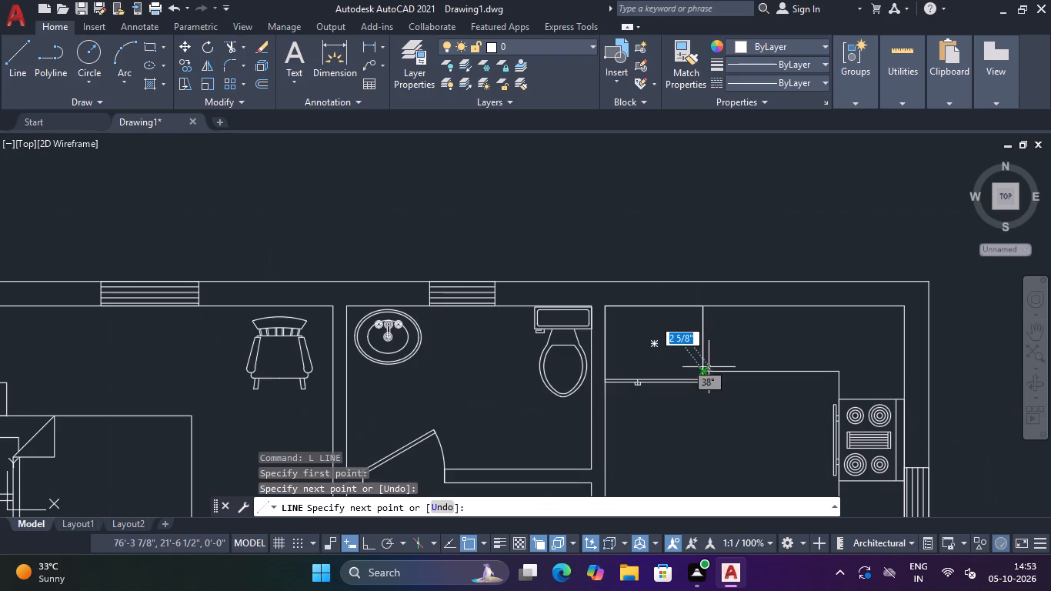
middle_click_drag(709, 366, 601, 366)
key("Escape")
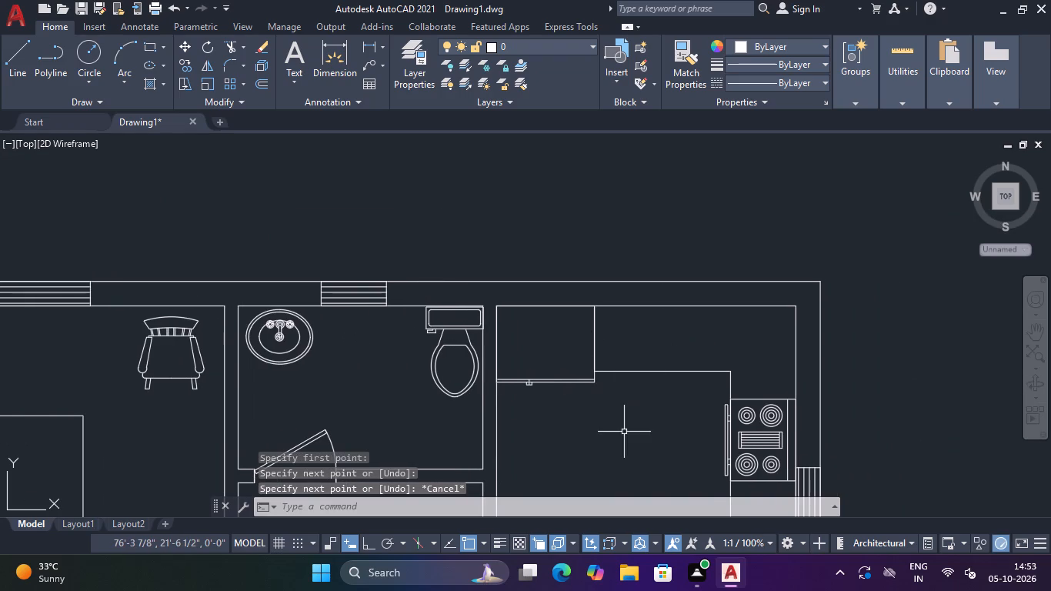
Draw a rectangle about 4'-3" by 1'-6" along the north wall of the small room south of the kitchen, ending at the east wall.
middle_click_drag(624, 432, 663, 306)
scroll(666, 290, "down", 2)
middle_click_drag(639, 339, 591, 293)
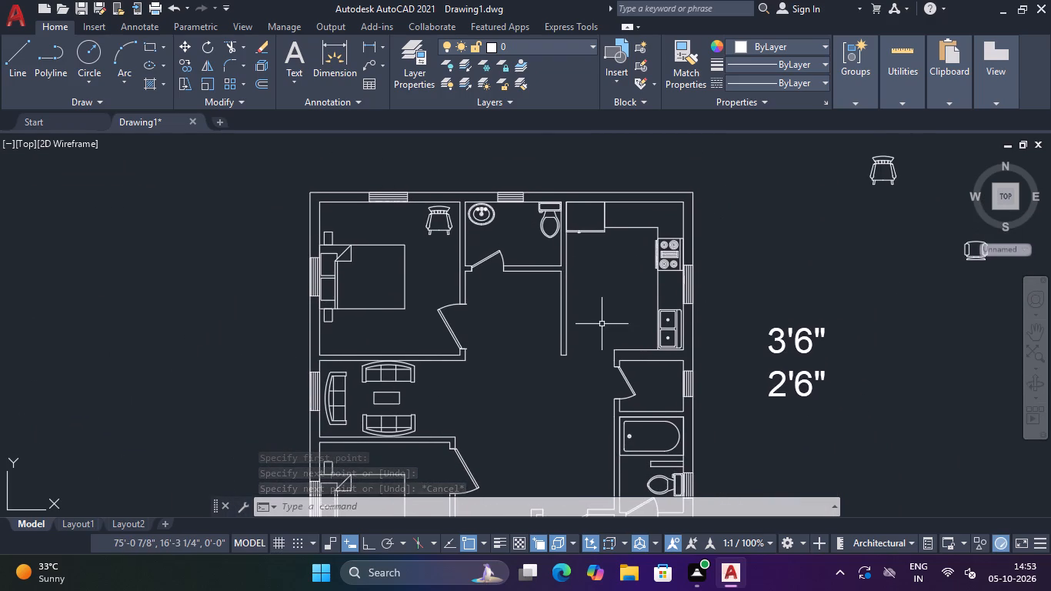
middle_click_drag(602, 292, 618, 222)
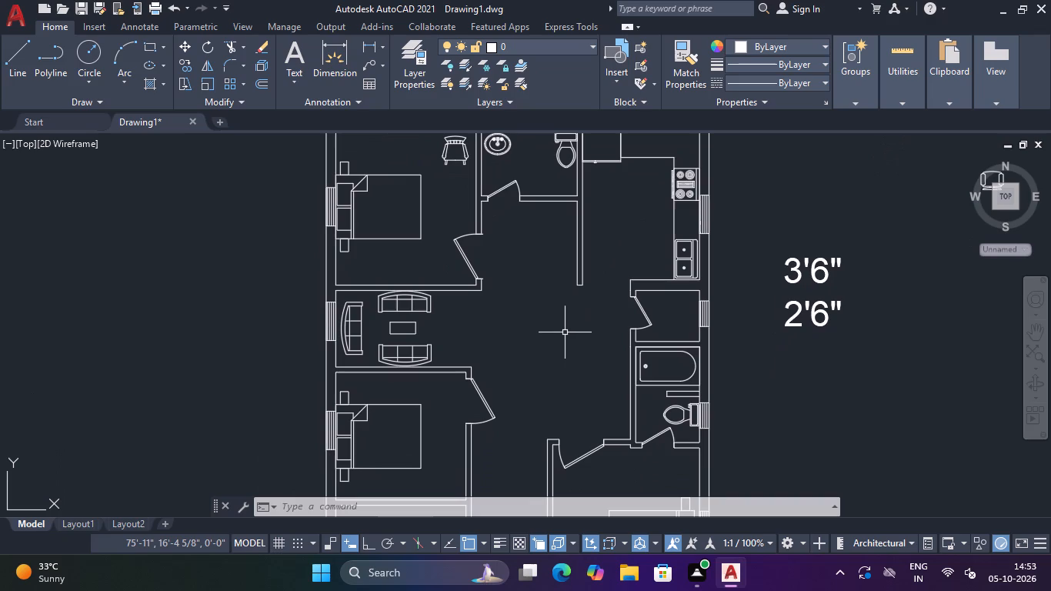
middle_click_drag(558, 371, 559, 263)
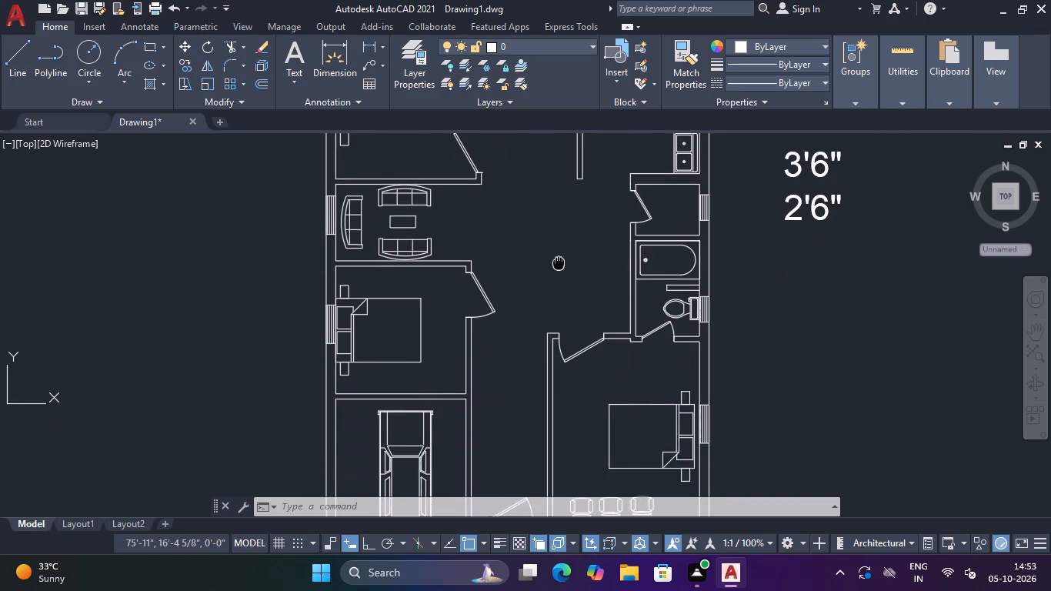
middle_click_drag(559, 263, 468, 351)
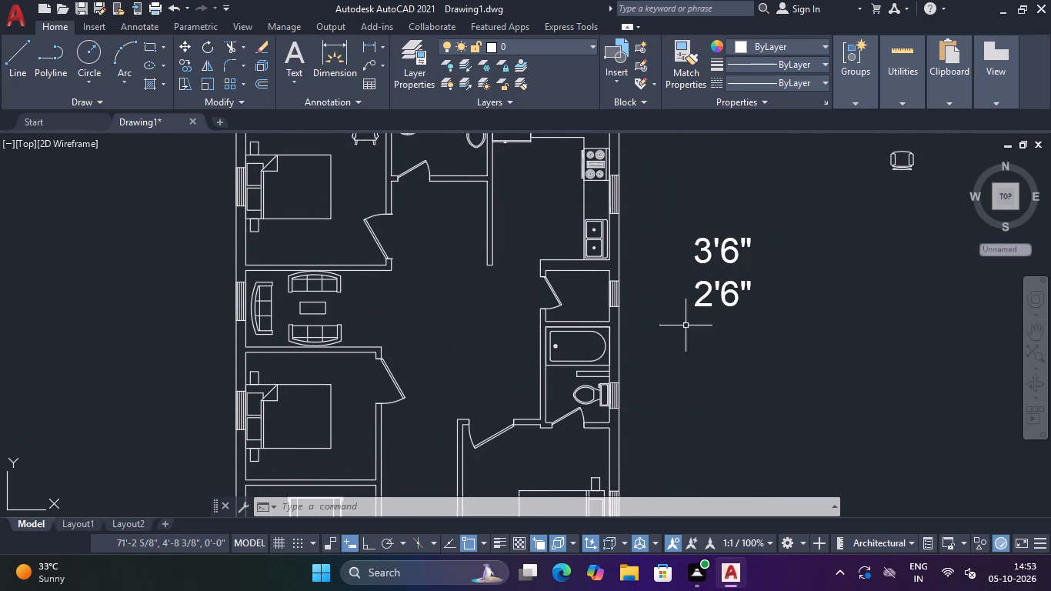
middle_click_drag(711, 394, 692, 420)
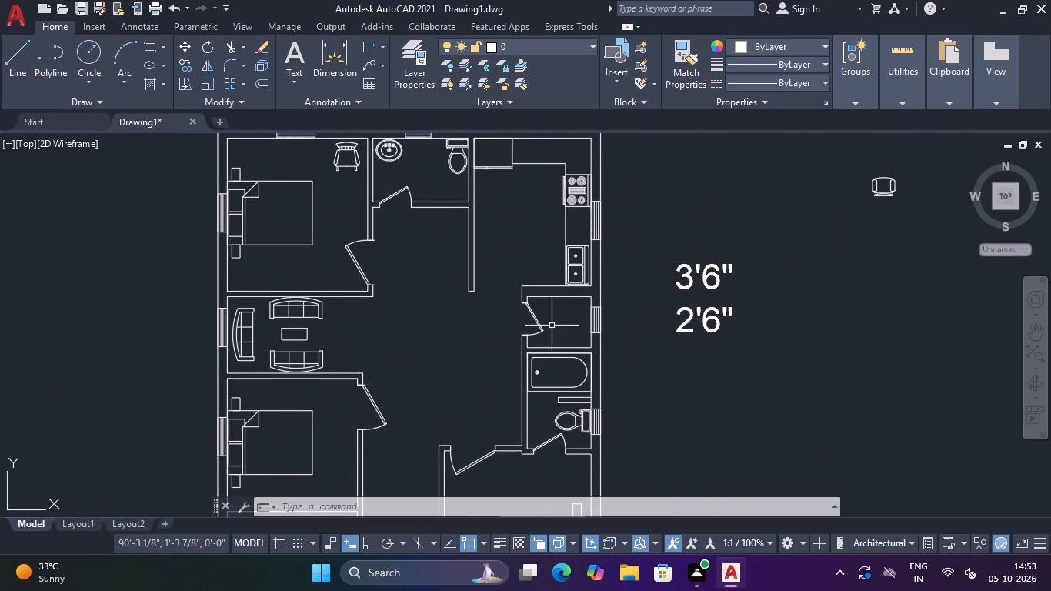
scroll(552, 323, "up", 1)
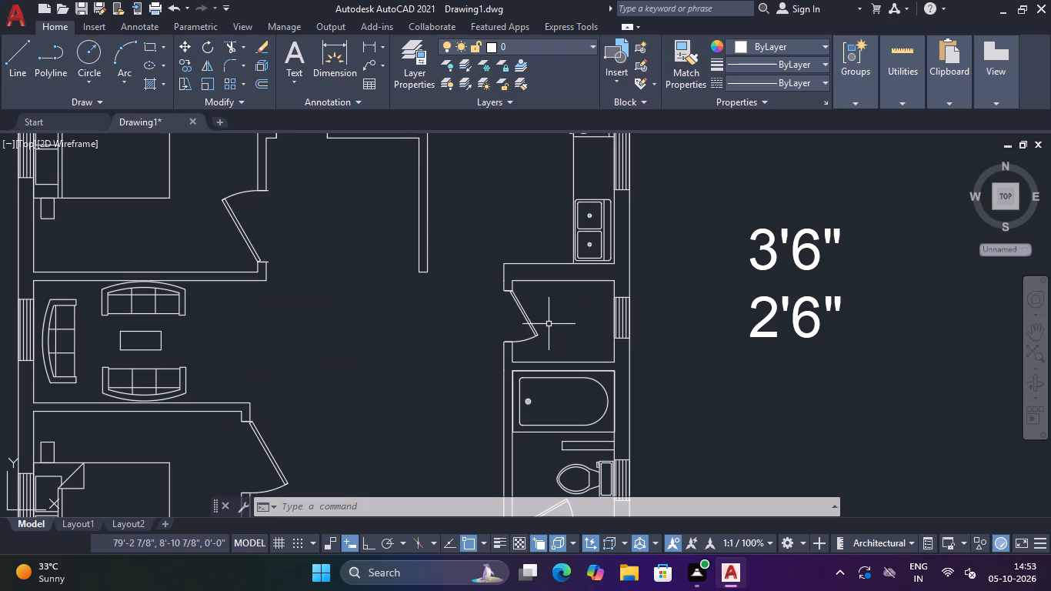
type("REC")
key("space")
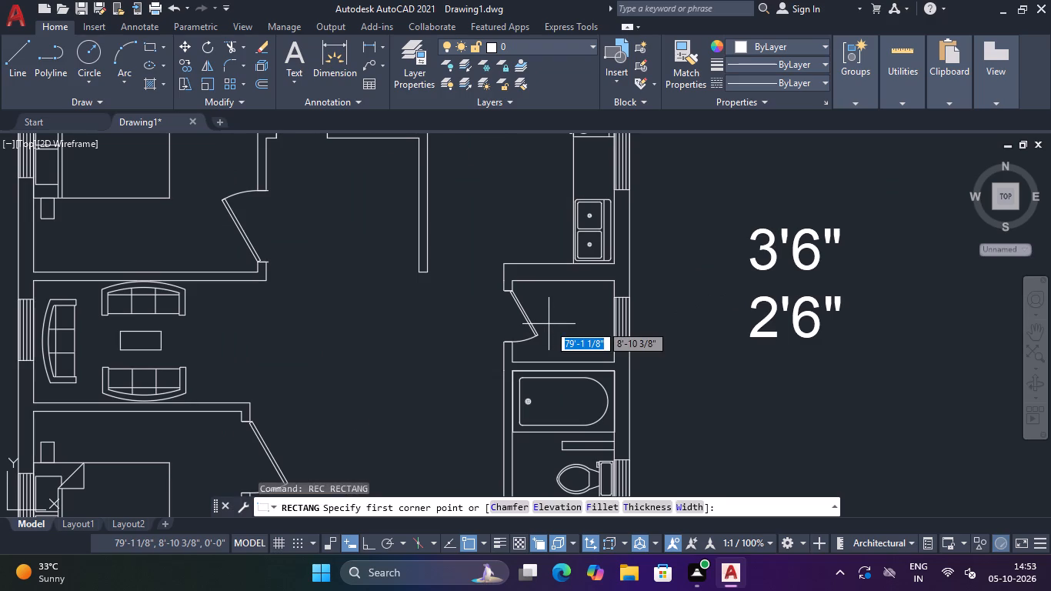
scroll(536, 295, "up", 3)
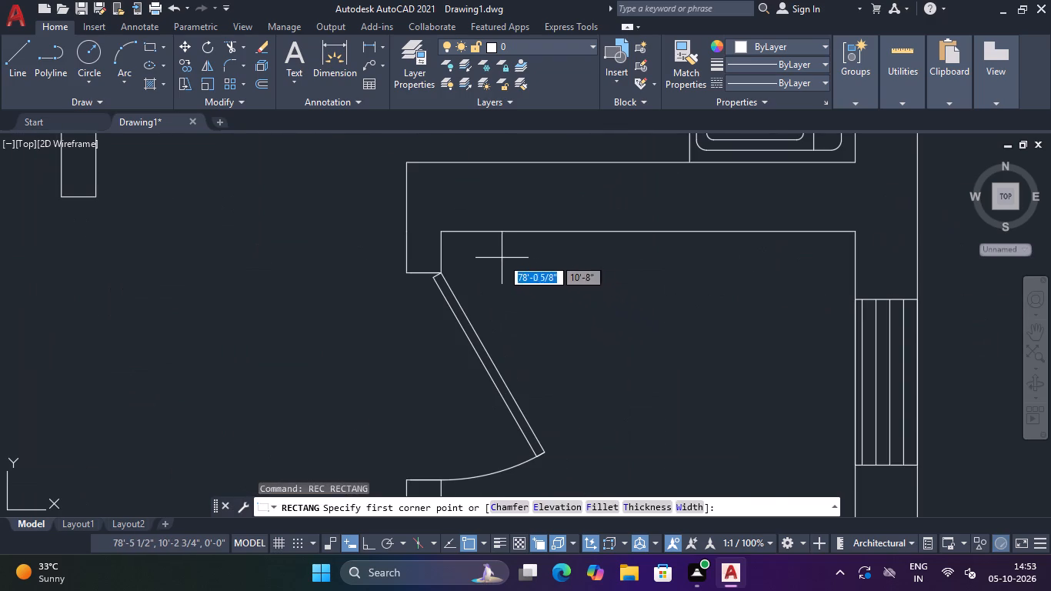
left_click(495, 233)
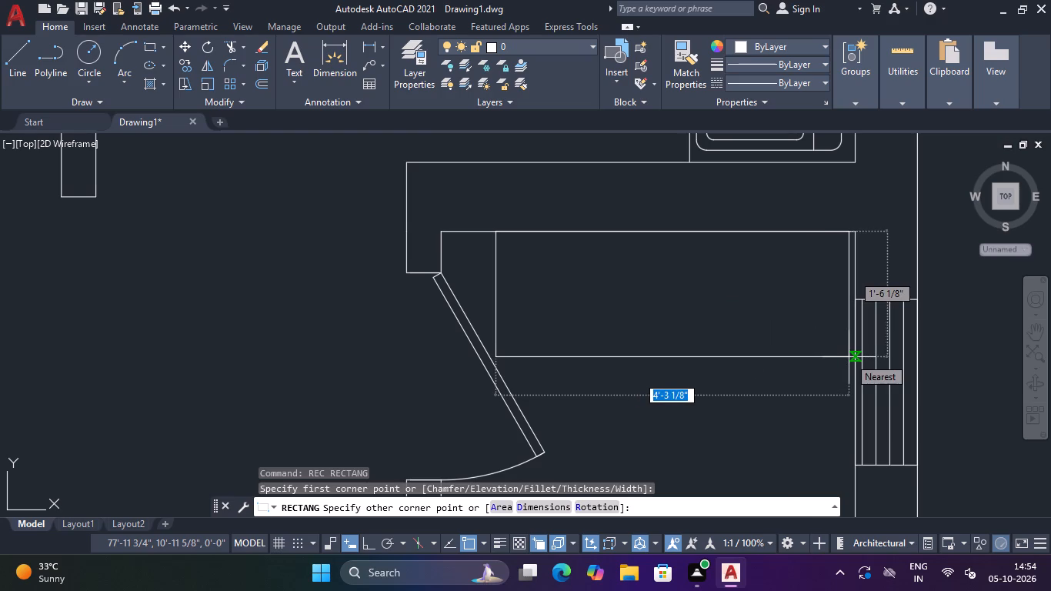
left_click(849, 357)
key("Escape")
key("Escape")
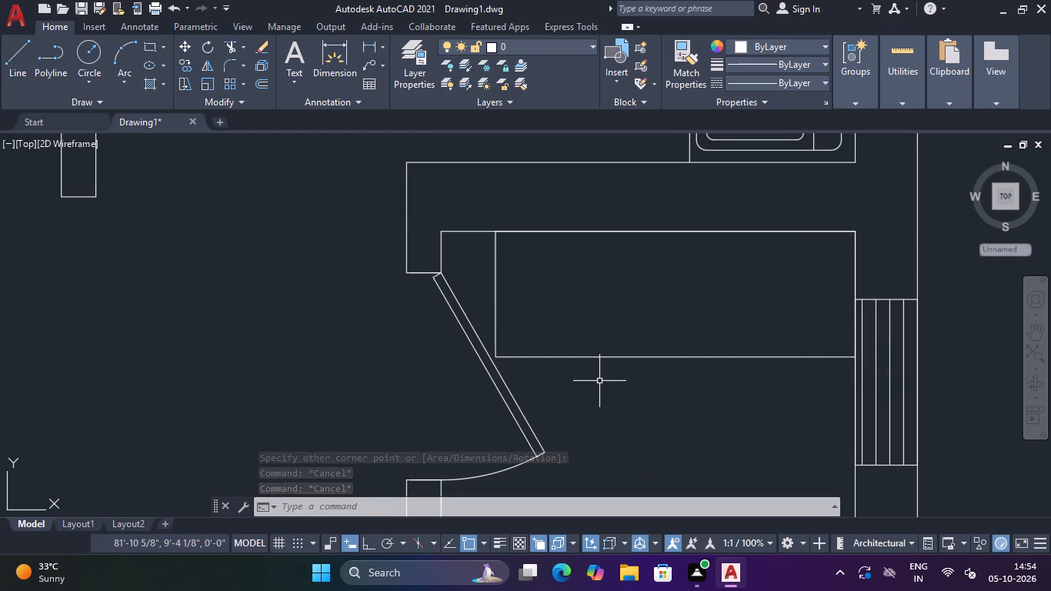
Draw a north–south line through the middle of the rectangle in the small room south of the kitchen.
type("L")
key("space")
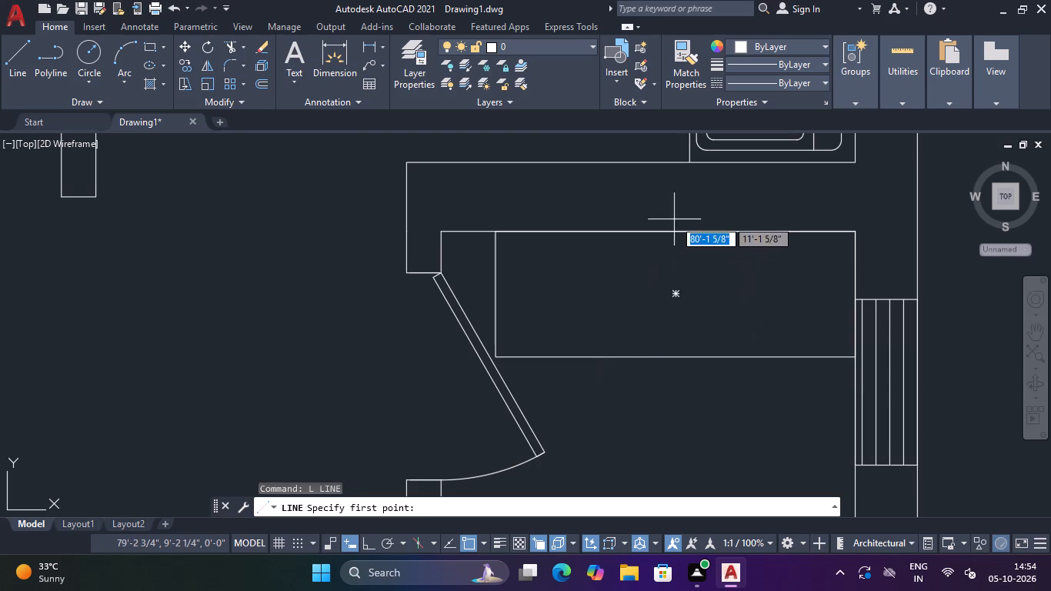
left_click(674, 235)
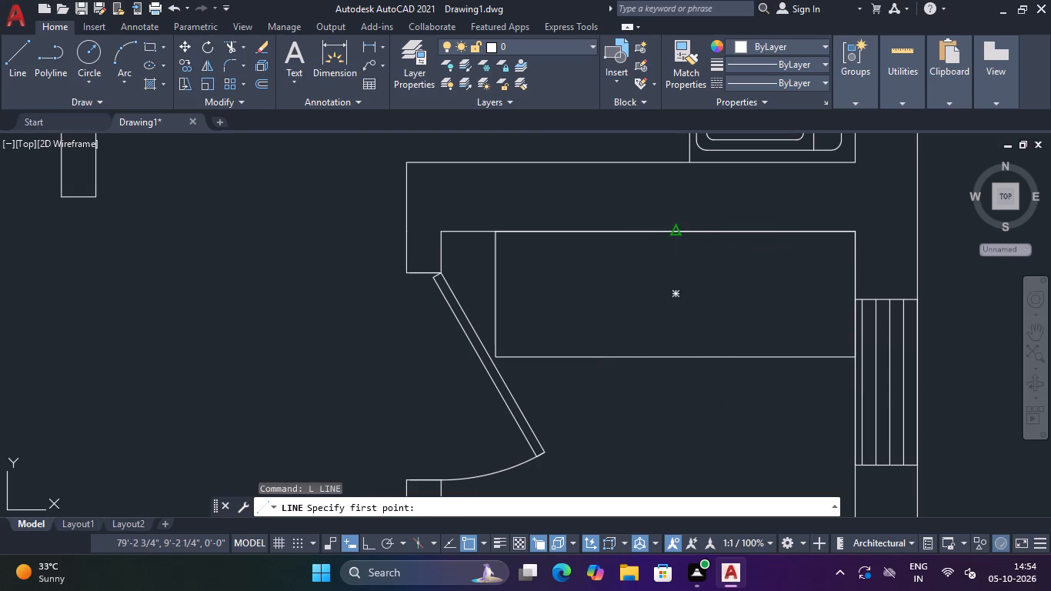
left_click(676, 356)
key("Escape")
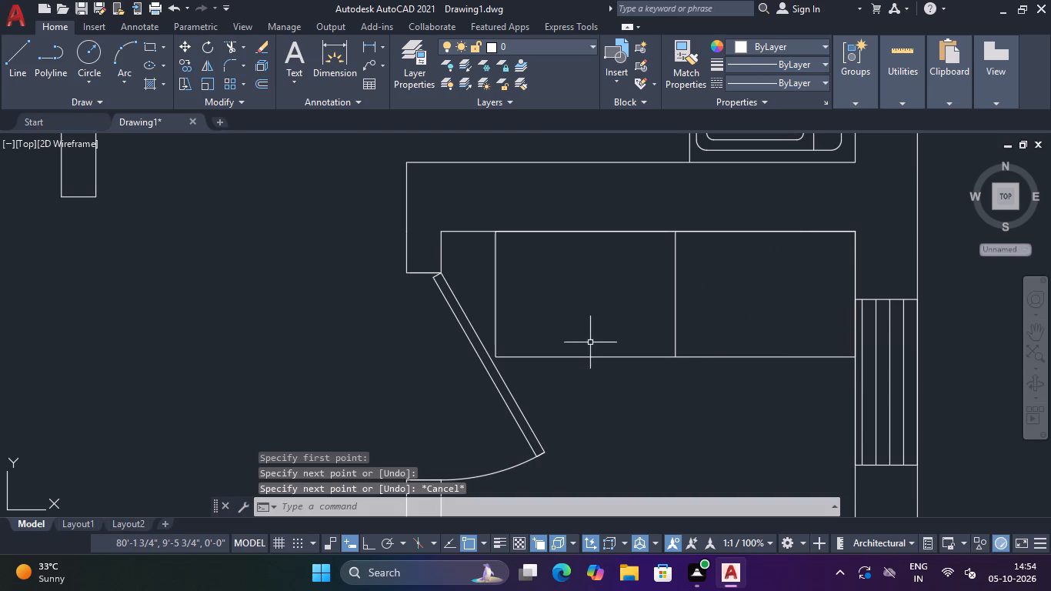
Draw a second north–south line, about 1'-6" long, across the rectangle a short way in from its west edge.
scroll(590, 339, "down", 1)
scroll(590, 339, "up", 1)
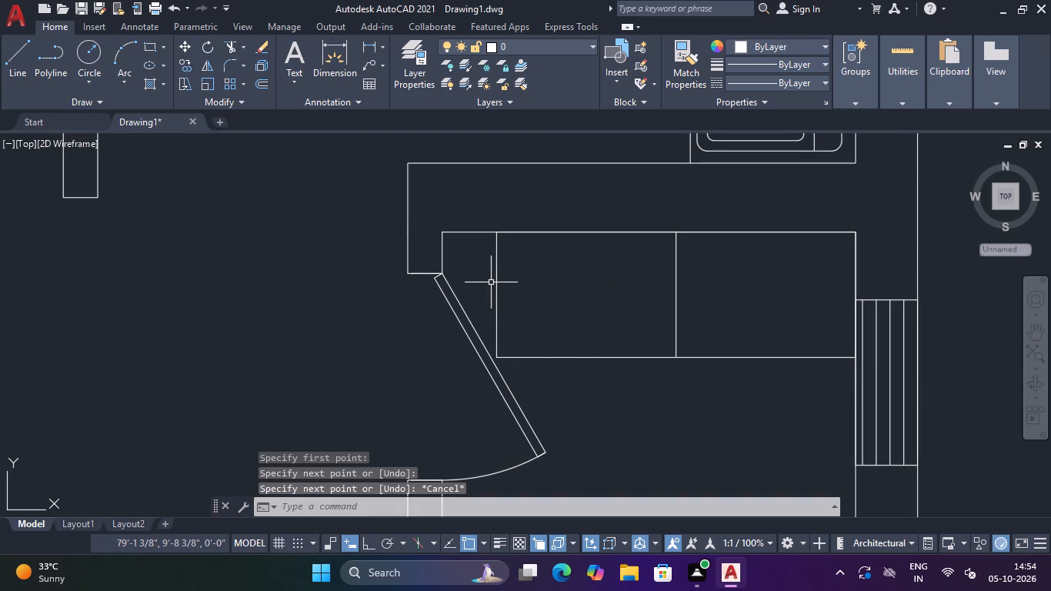
type("L")
key("space")
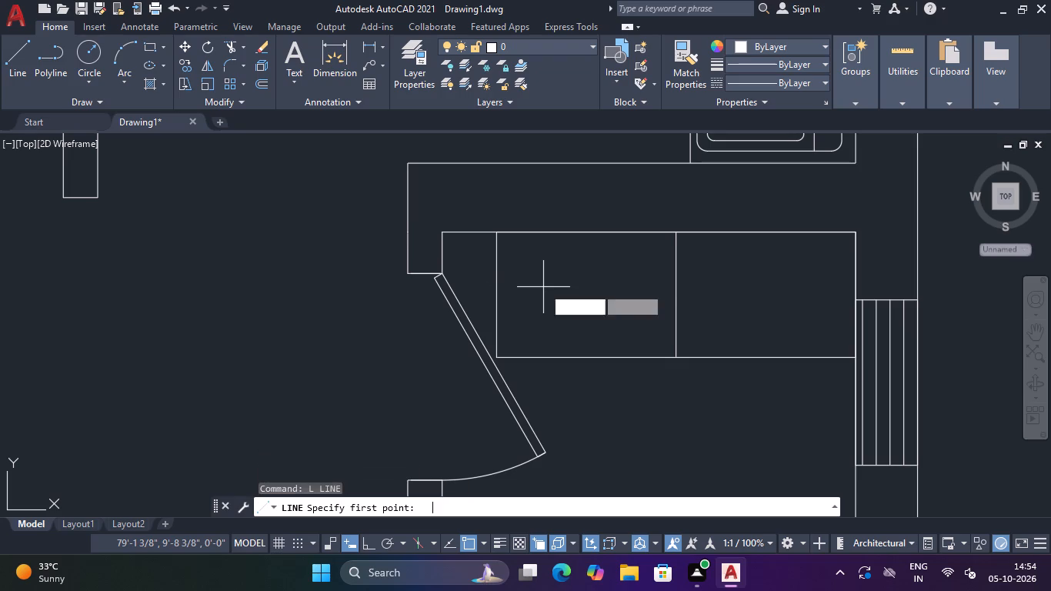
left_click(549, 234)
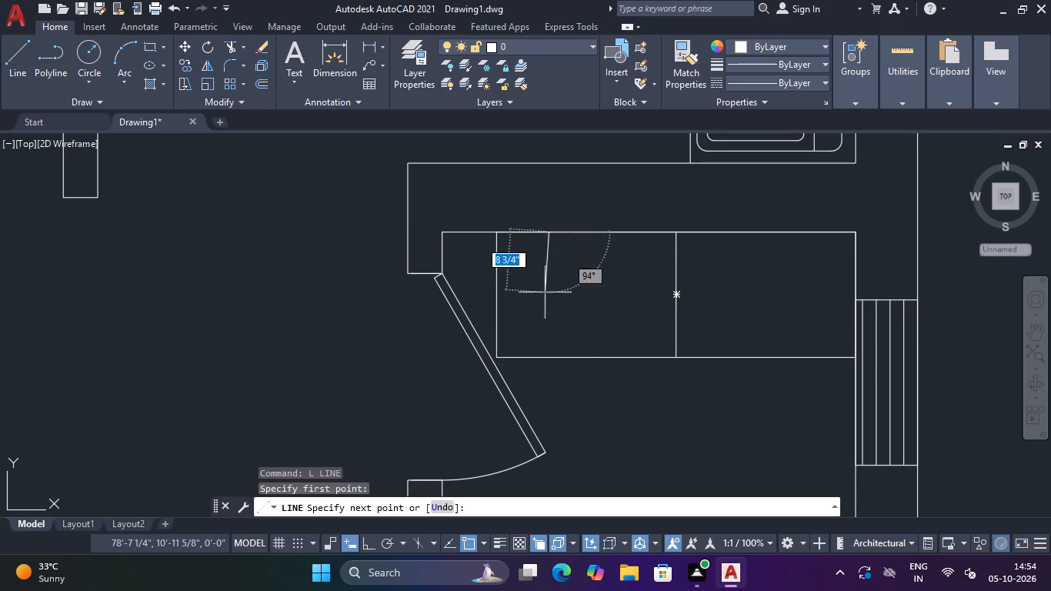
left_click(550, 356)
key("Escape")
Trim away the part of the rectangle west of the new line, including its west edge and the north and south overhangs.
type("TR")
key("space")
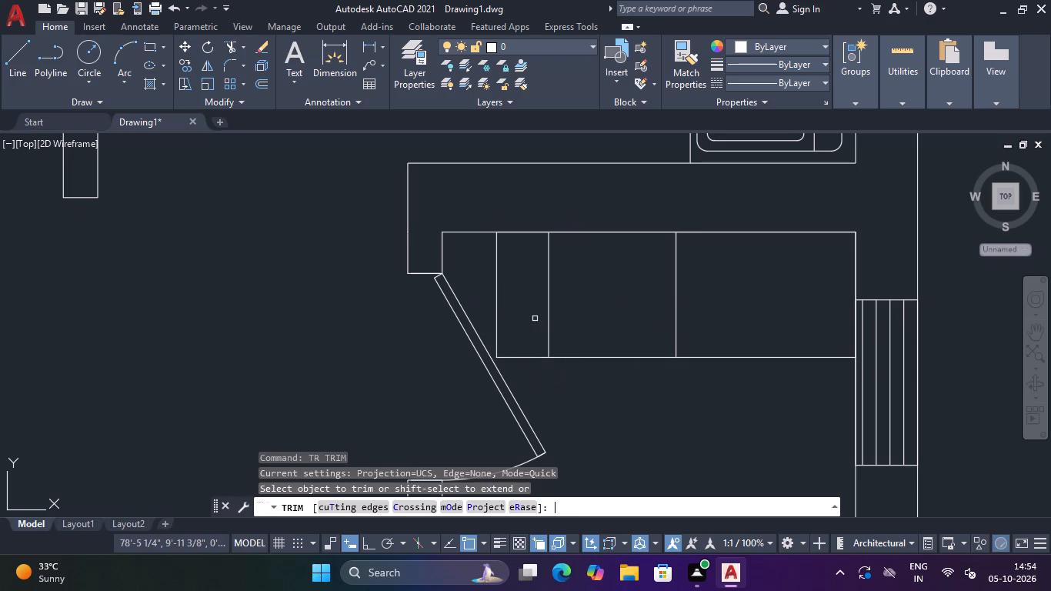
left_click_drag(520, 286, 485, 285)
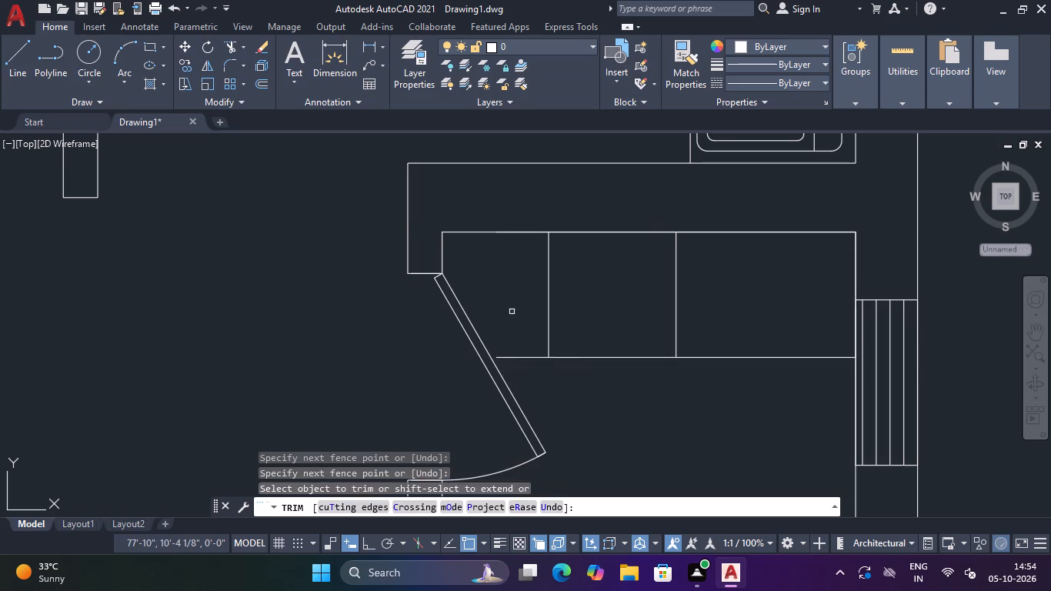
left_click_drag(519, 332, 521, 367)
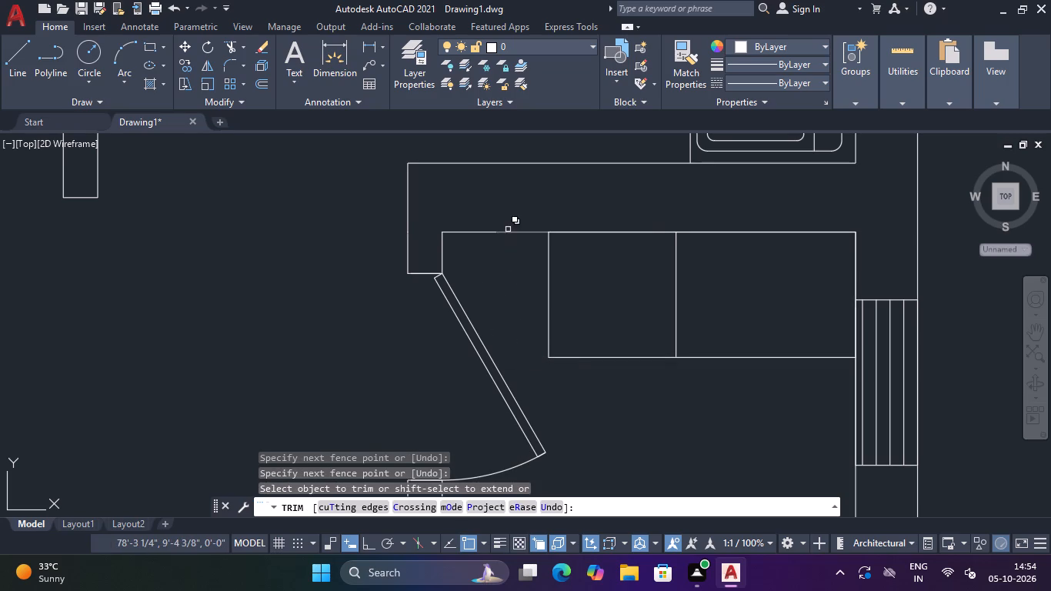
left_click(515, 233)
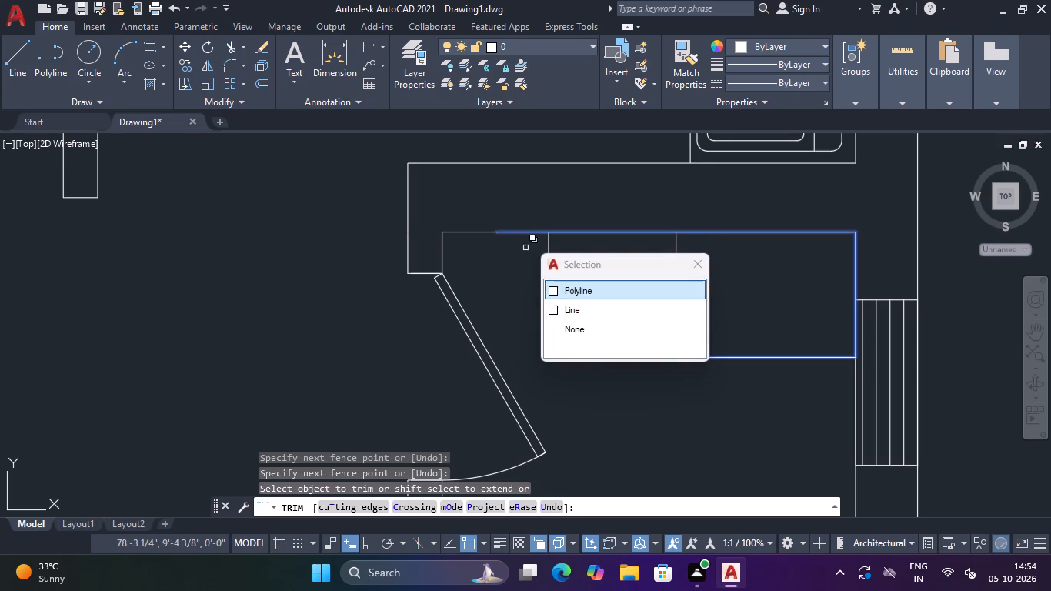
left_click(586, 285)
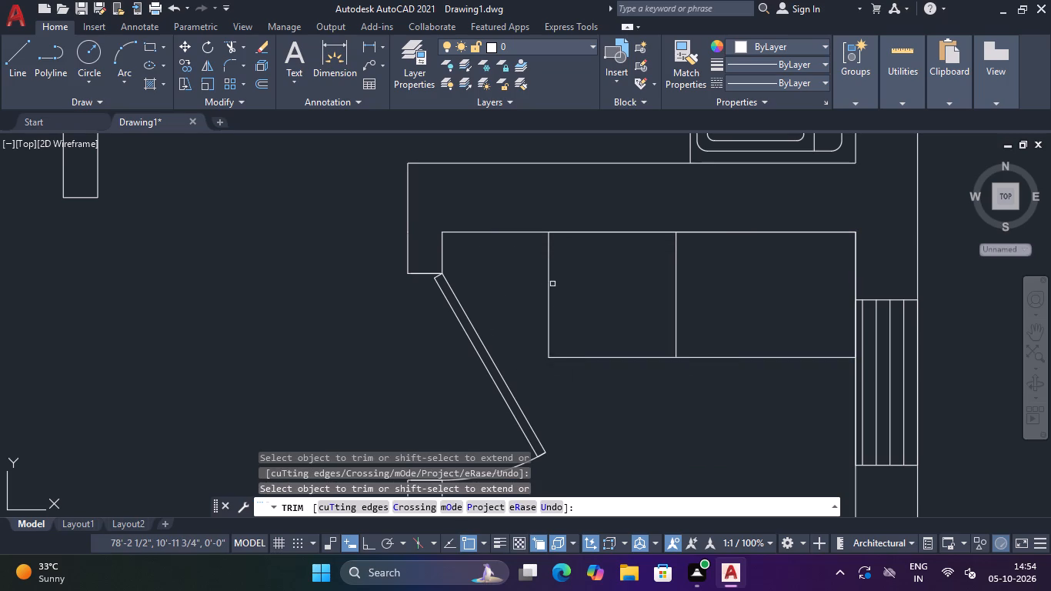
scroll(543, 290, "down", 1)
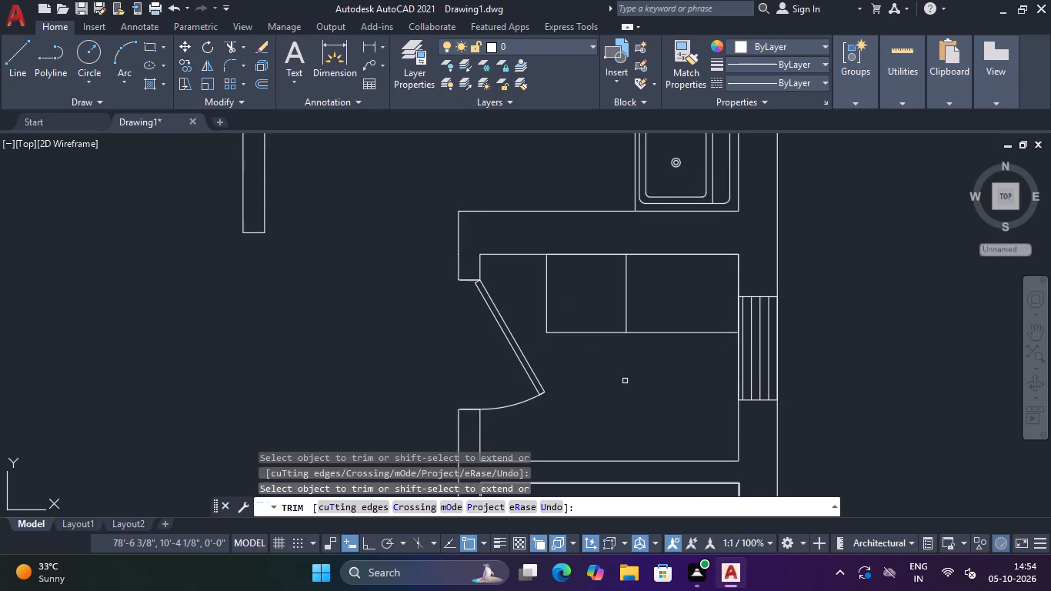
middle_click_drag(625, 381, 610, 342)
key("Escape")
Copy the three chairs from the southeast bedroom to the south wall of the west bedroom above the parked truck.
scroll(651, 369, "down", 1)
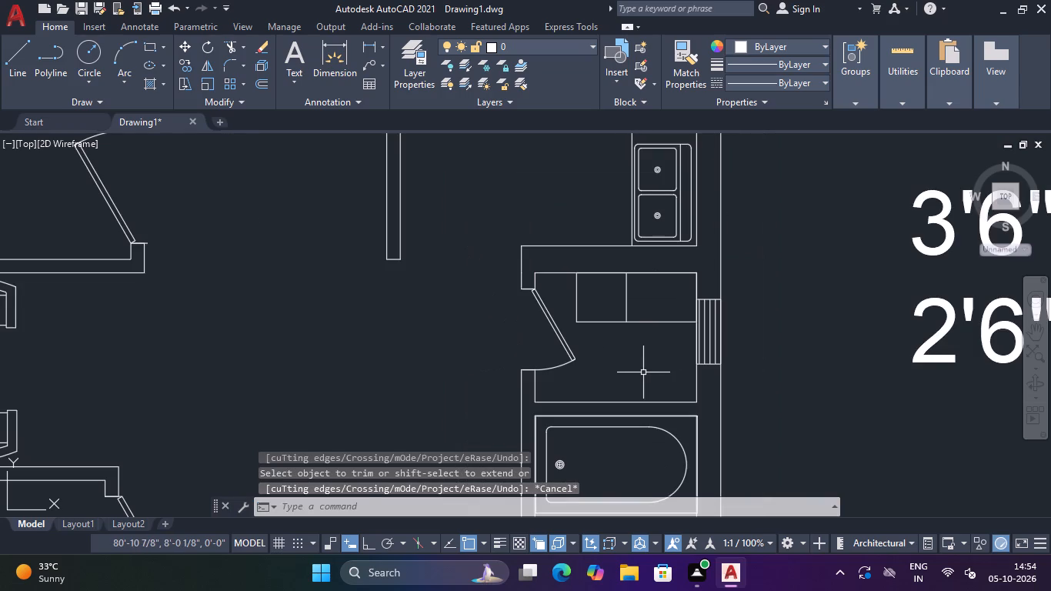
scroll(643, 372, "up", 2)
scroll(642, 374, "down", 2)
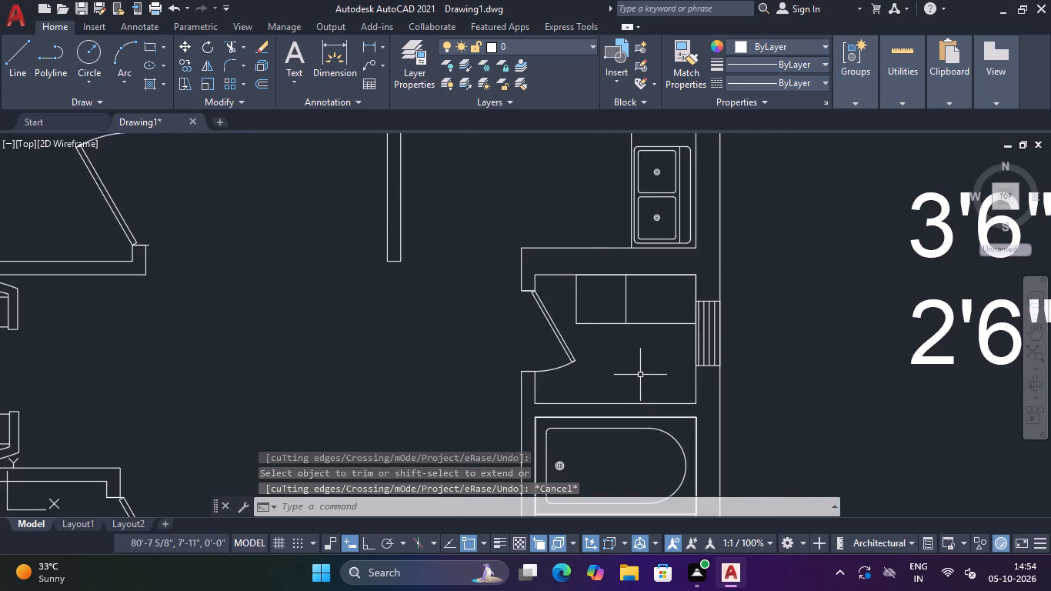
scroll(640, 375, "down", 2)
middle_click_drag(534, 386, 533, 384)
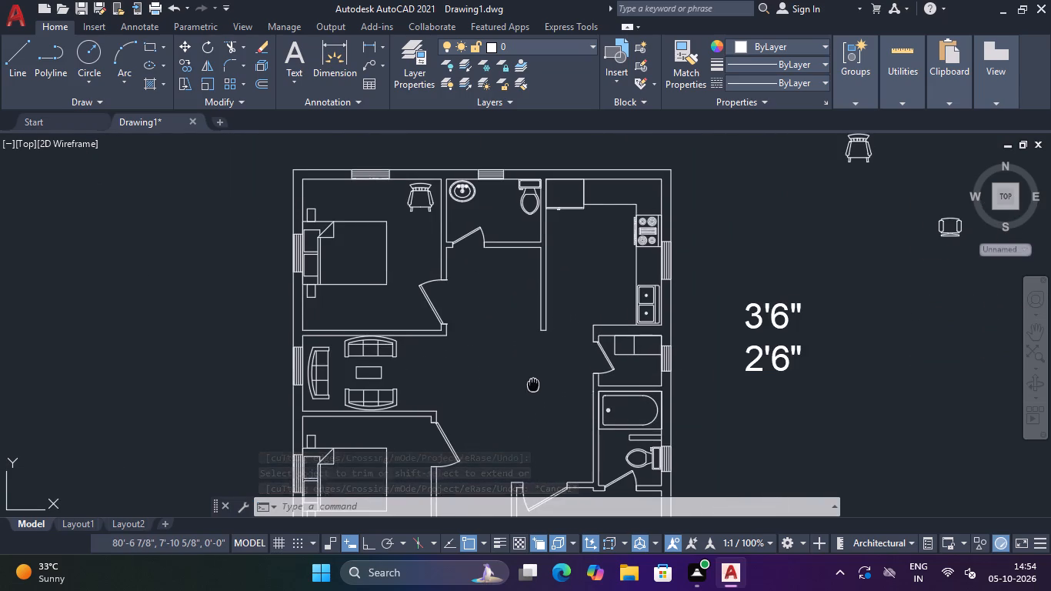
middle_click_drag(533, 384, 650, 163)
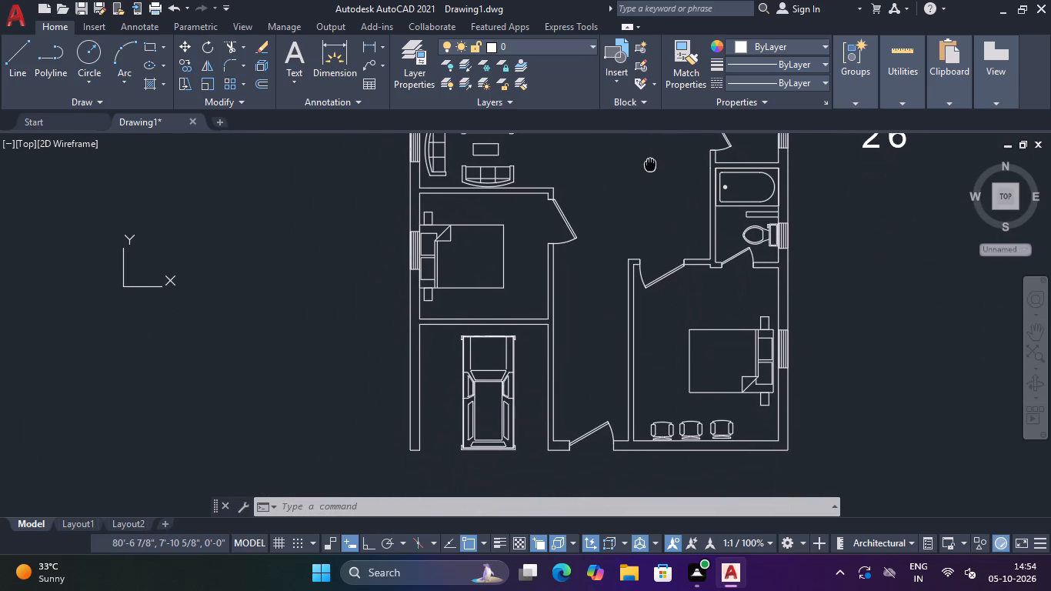
middle_click_drag(650, 163, 632, 195)
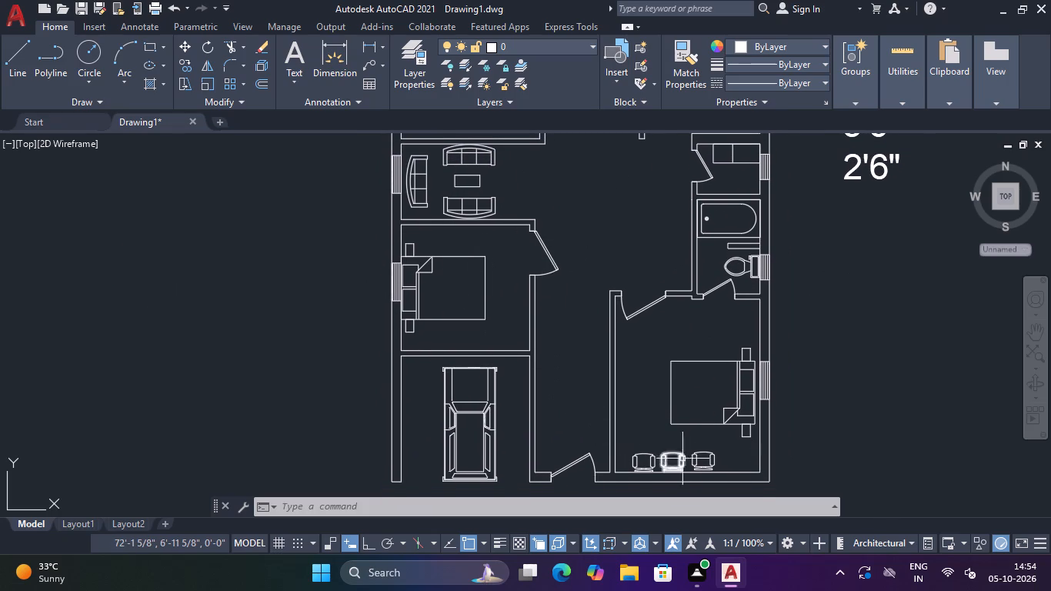
left_click_drag(718, 449, 641, 466)
type("CO")
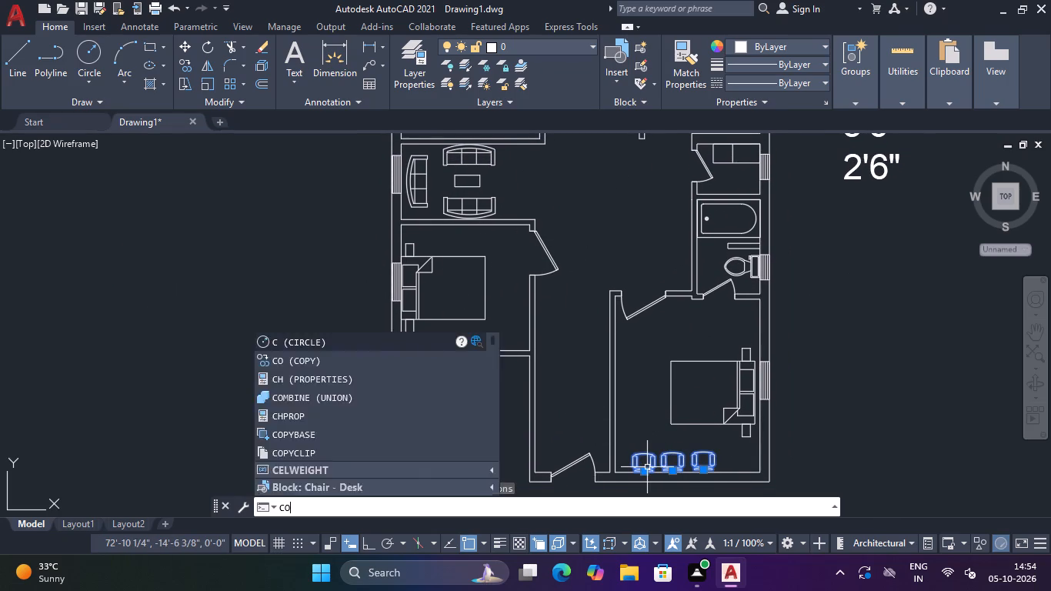
key("space")
left_click(647, 467)
left_click(637, 456)
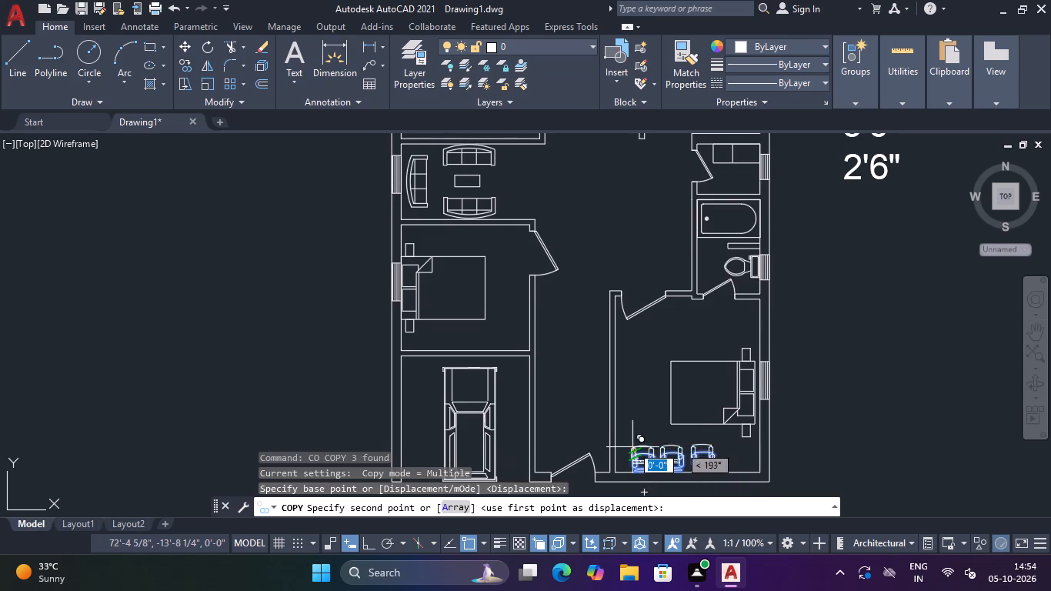
scroll(424, 334, "up", 2)
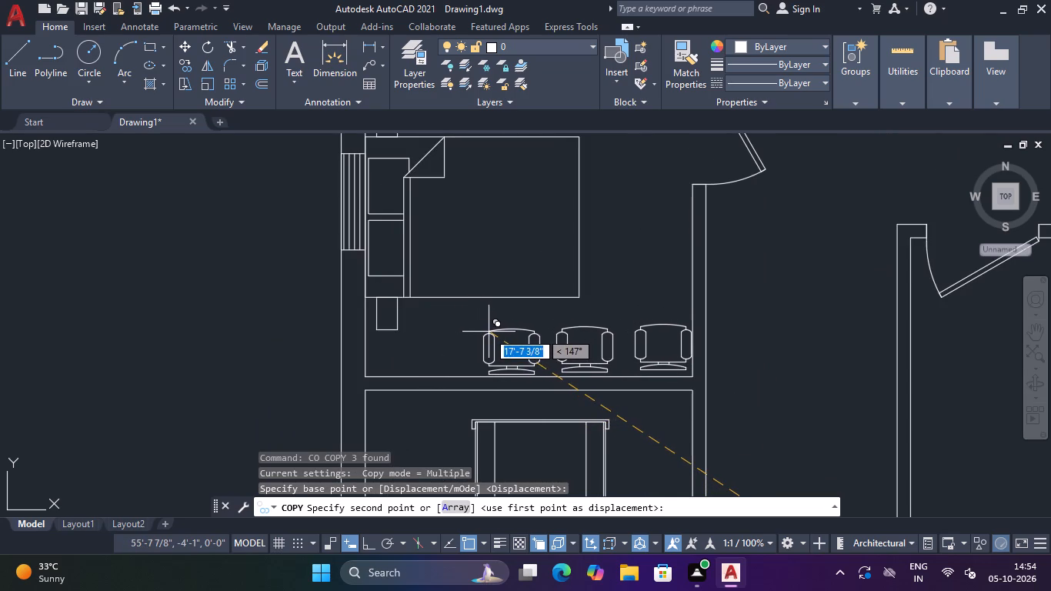
left_click(488, 332)
scroll(499, 330, "down", 3)
key("Escape")
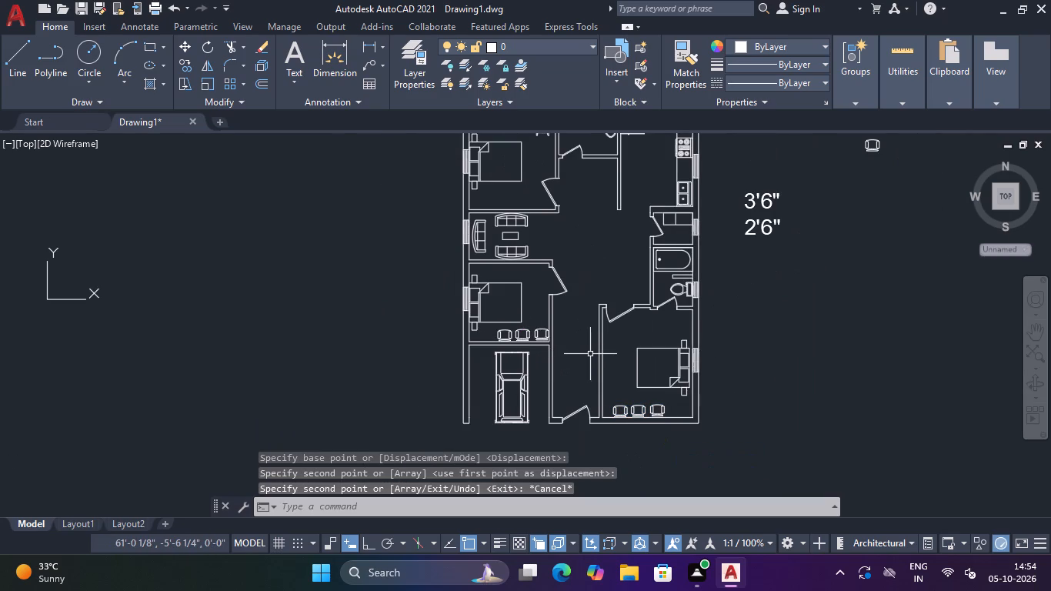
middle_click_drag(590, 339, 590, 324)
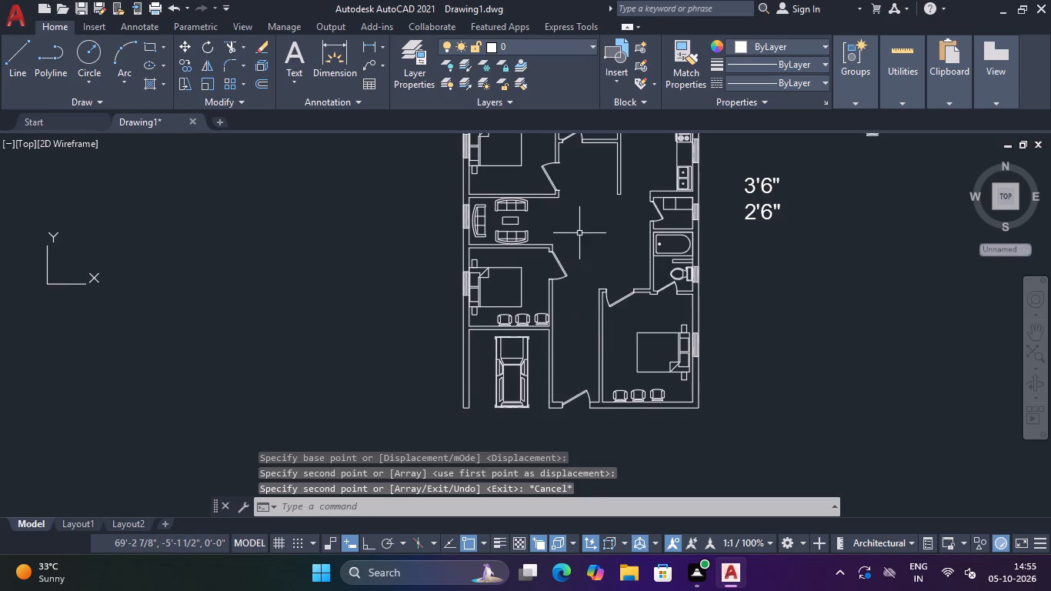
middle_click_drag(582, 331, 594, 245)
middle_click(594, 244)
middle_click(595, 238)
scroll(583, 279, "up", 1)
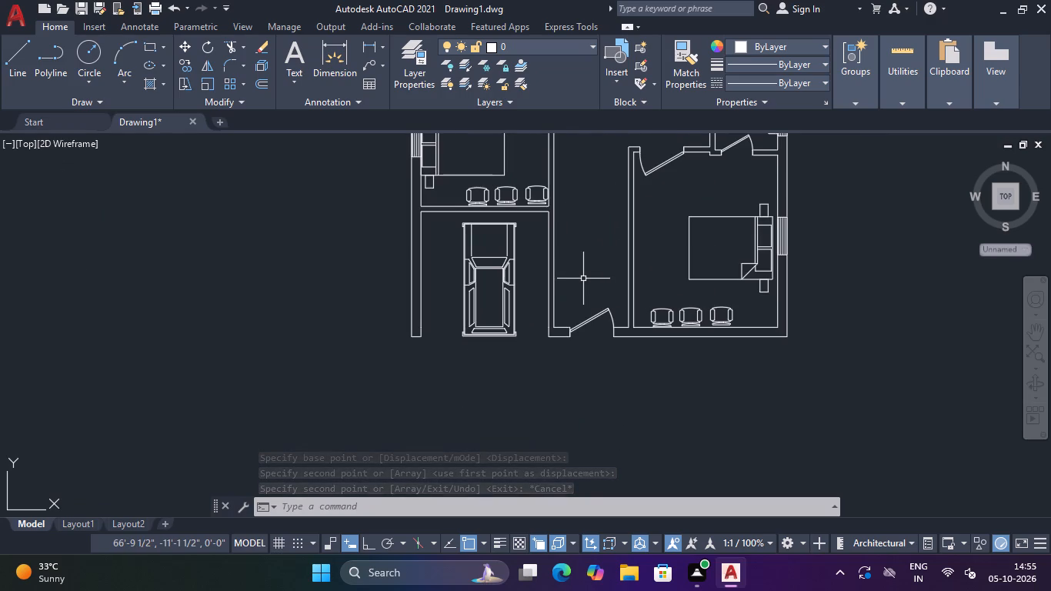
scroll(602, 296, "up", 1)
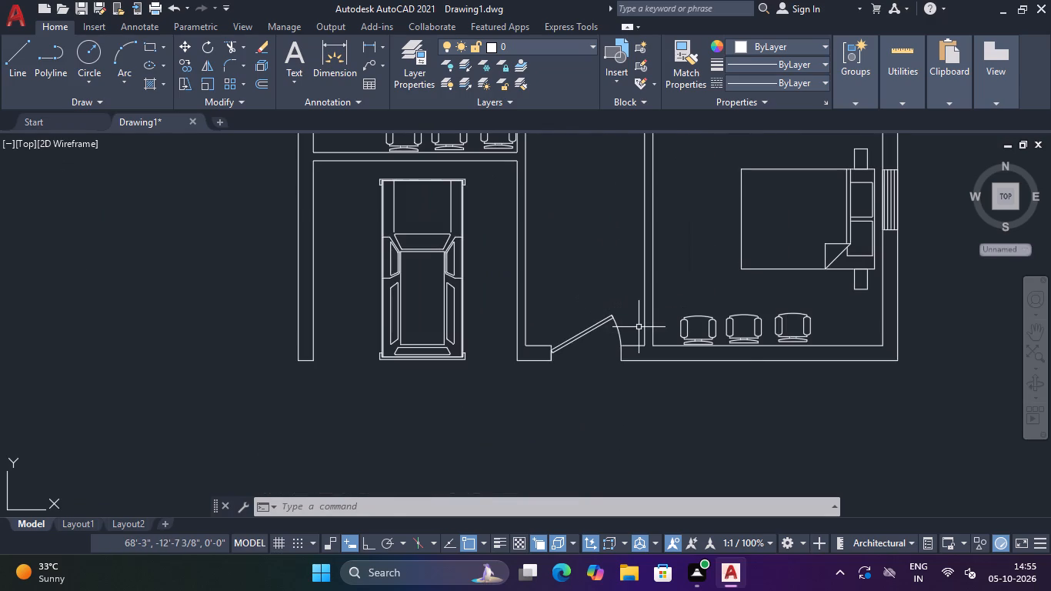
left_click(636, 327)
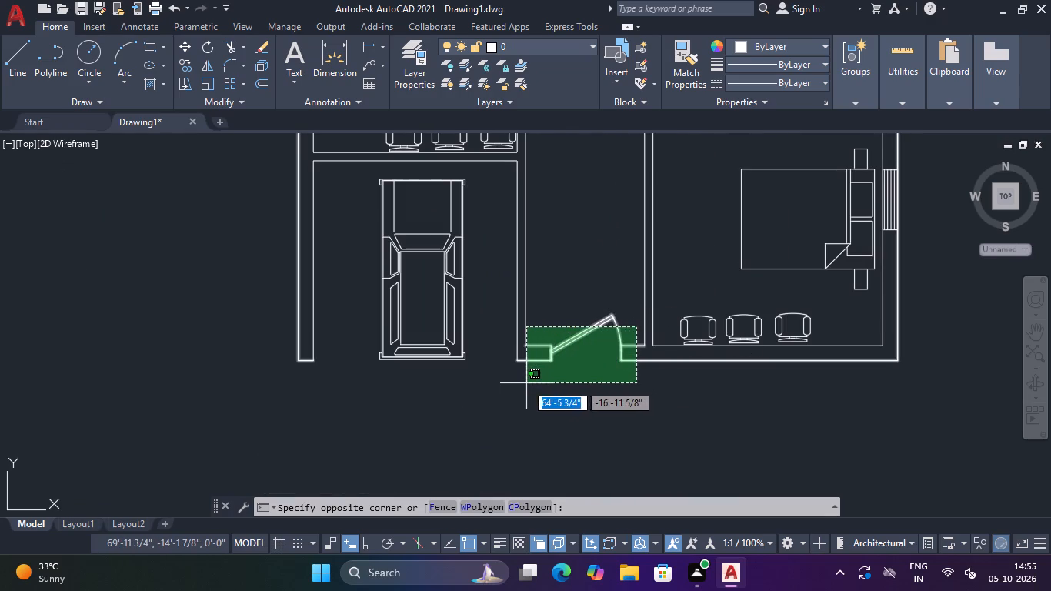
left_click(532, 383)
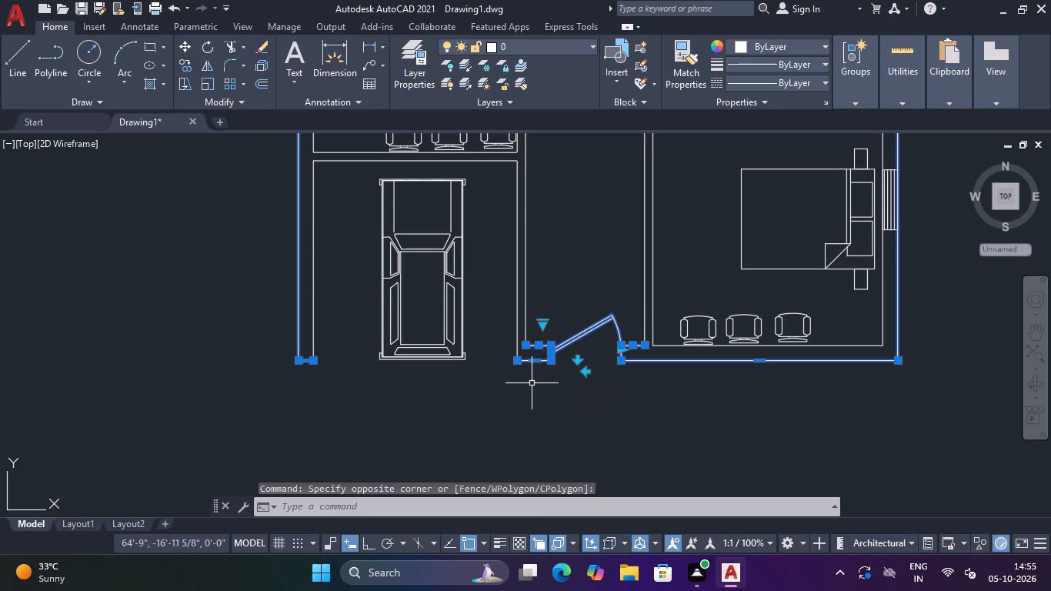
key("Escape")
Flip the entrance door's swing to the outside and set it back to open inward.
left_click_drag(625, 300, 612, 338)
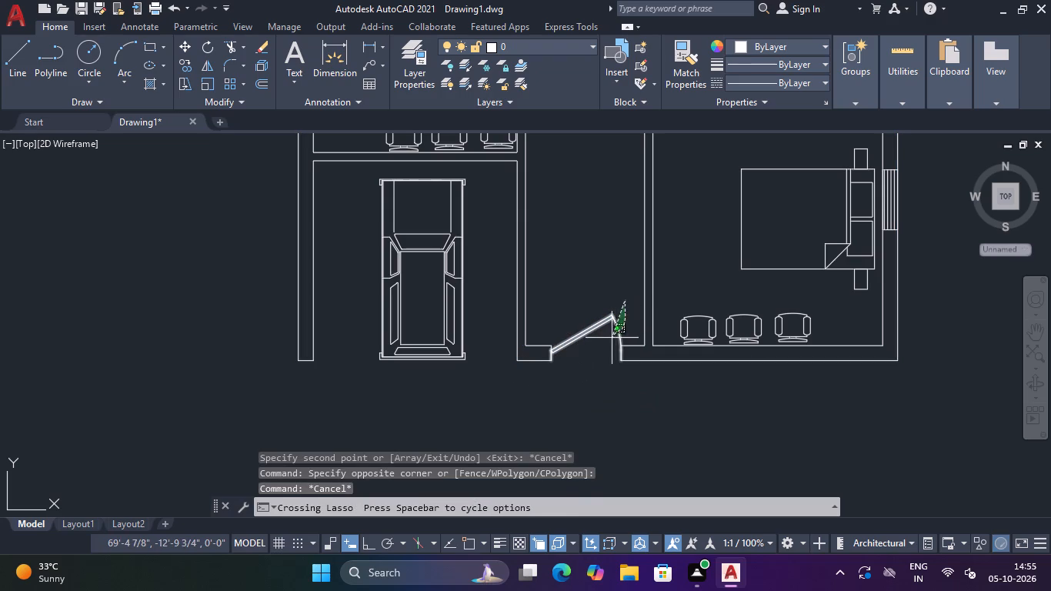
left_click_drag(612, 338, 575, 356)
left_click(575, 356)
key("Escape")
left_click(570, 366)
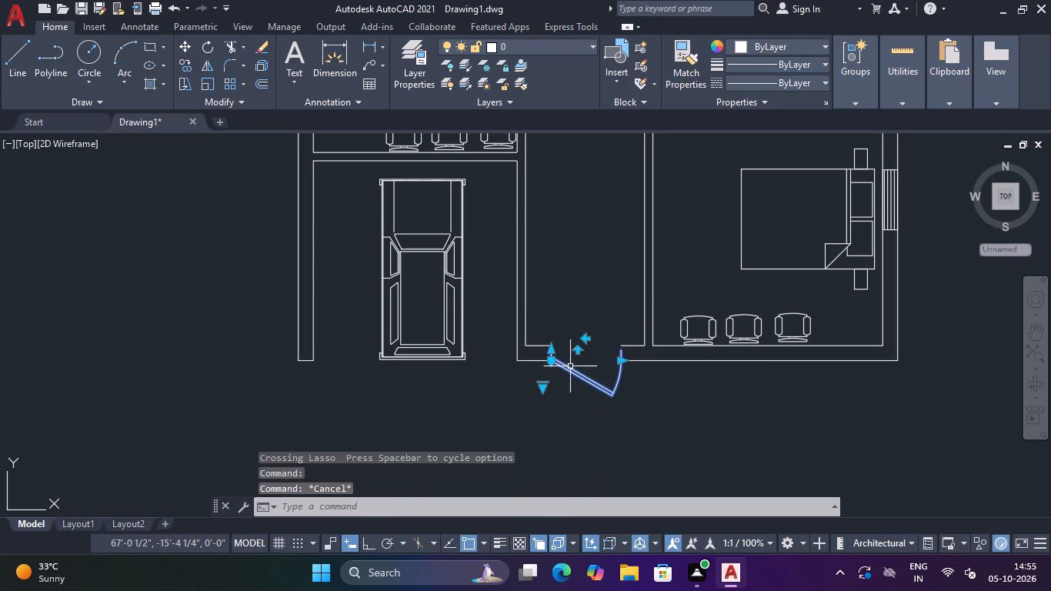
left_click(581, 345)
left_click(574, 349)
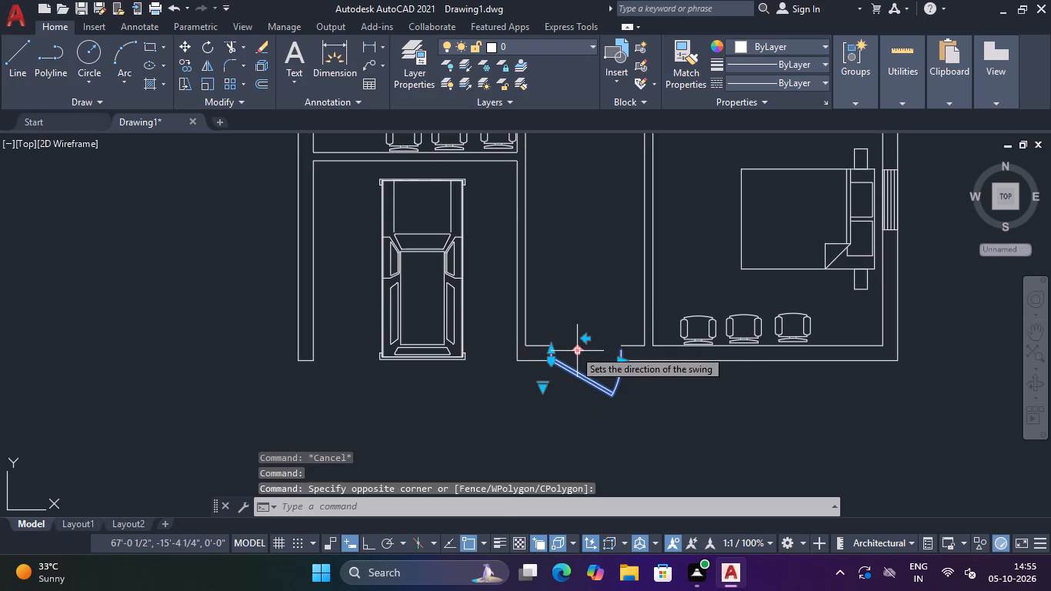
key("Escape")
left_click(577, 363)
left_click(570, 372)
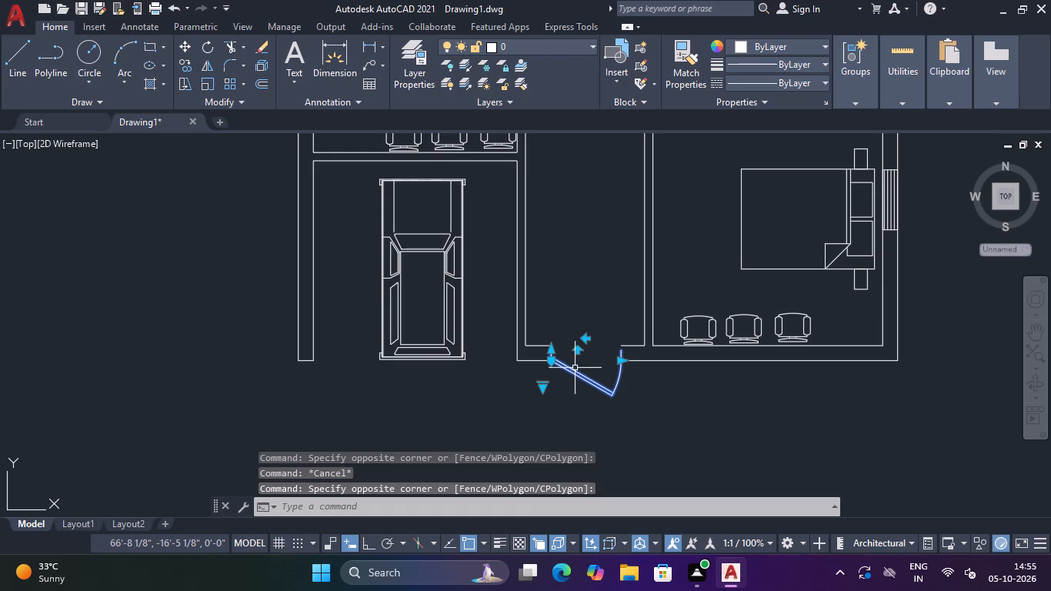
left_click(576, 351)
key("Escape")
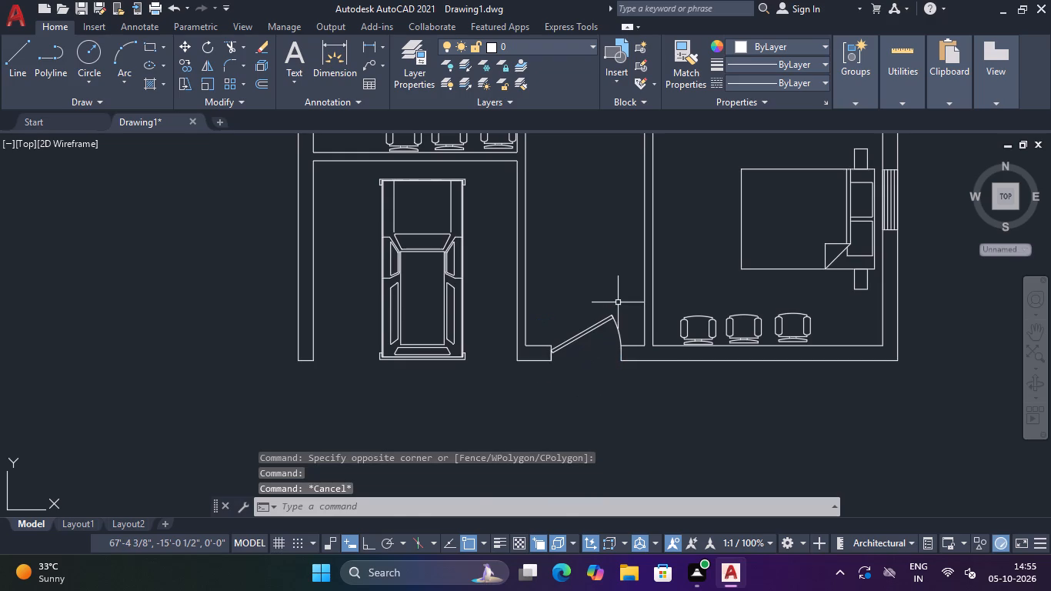
Move the entrance door and its adjoining inner wall lines about 4'-0" north, up into the passage.
left_click_drag(618, 302, 579, 351)
left_click(629, 321)
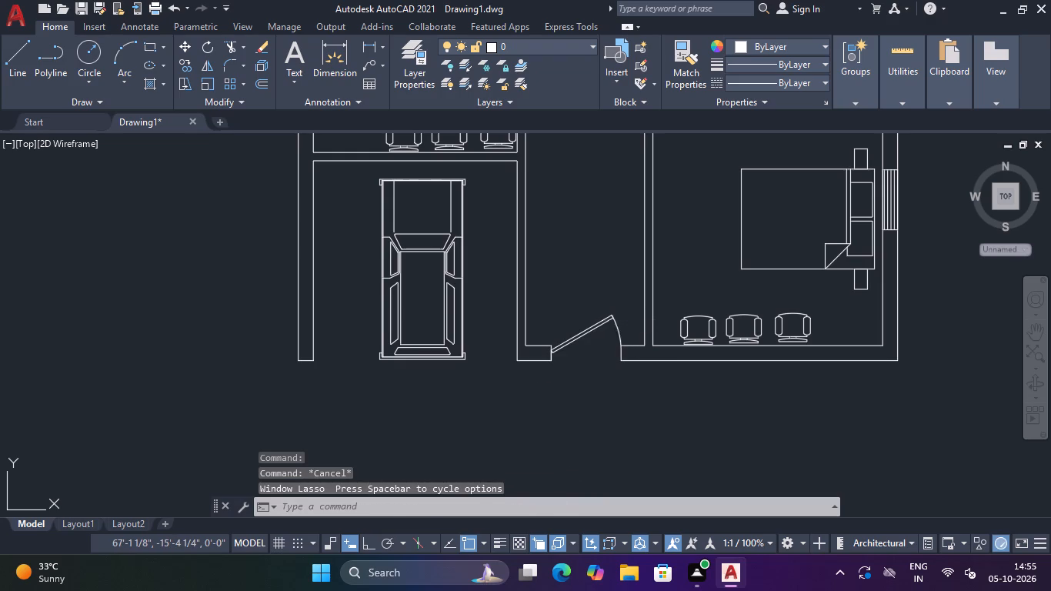
left_click(541, 353)
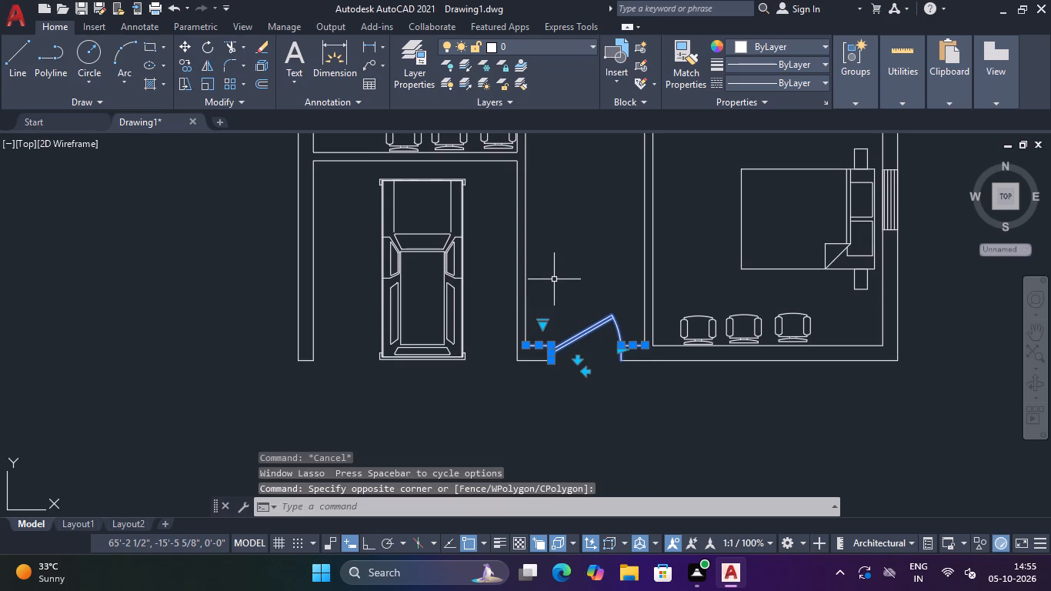
type("M")
key("space")
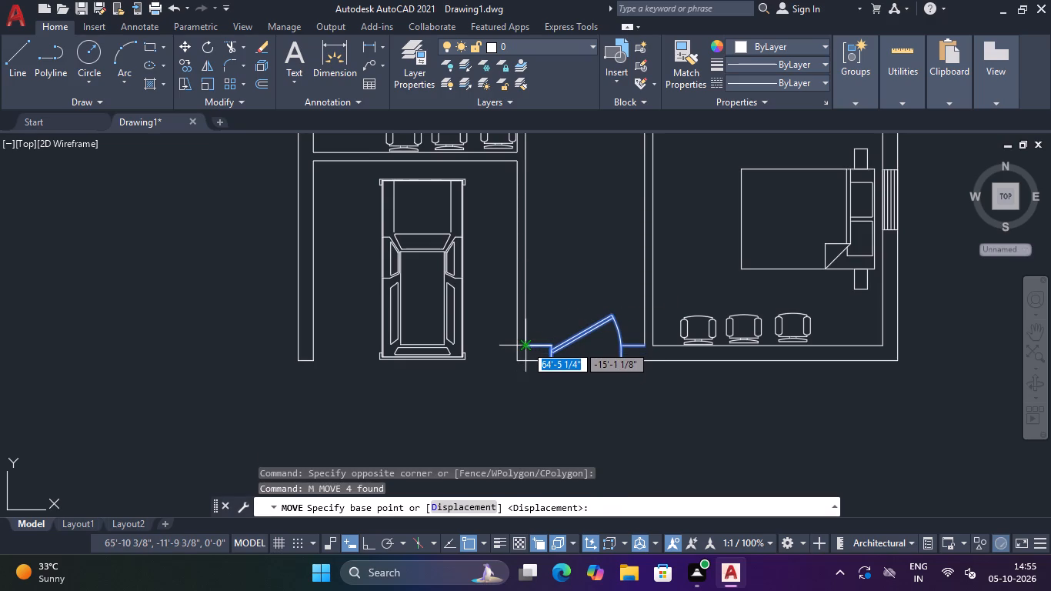
left_click(525, 345)
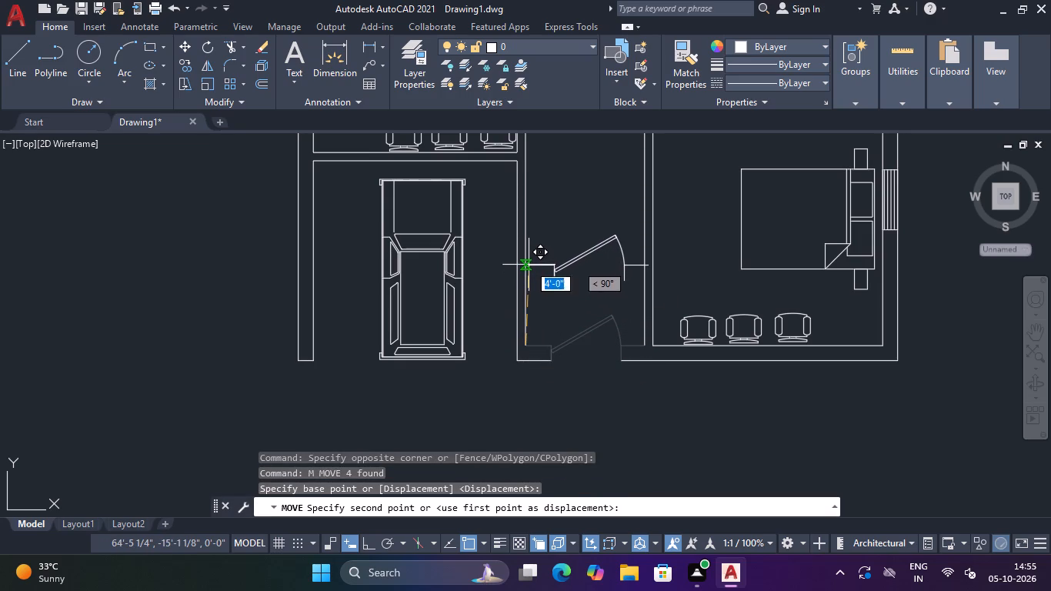
left_click(529, 263)
key("Escape")
key("Escape")
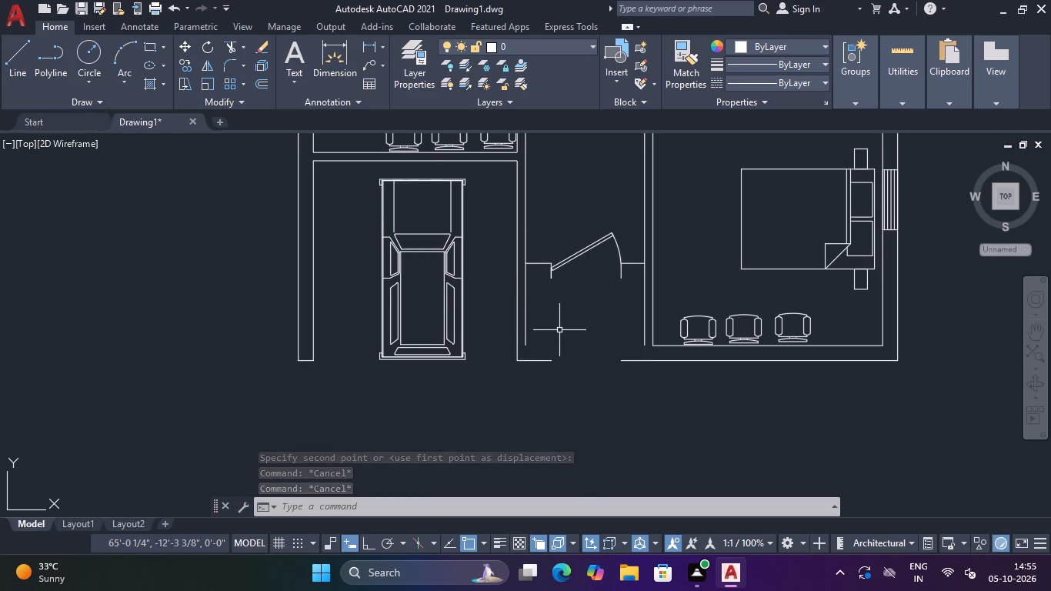
Draw east–west lines from the door jambs to the passage walls, forming the south face of both door wall stubs.
type("L")
key("space")
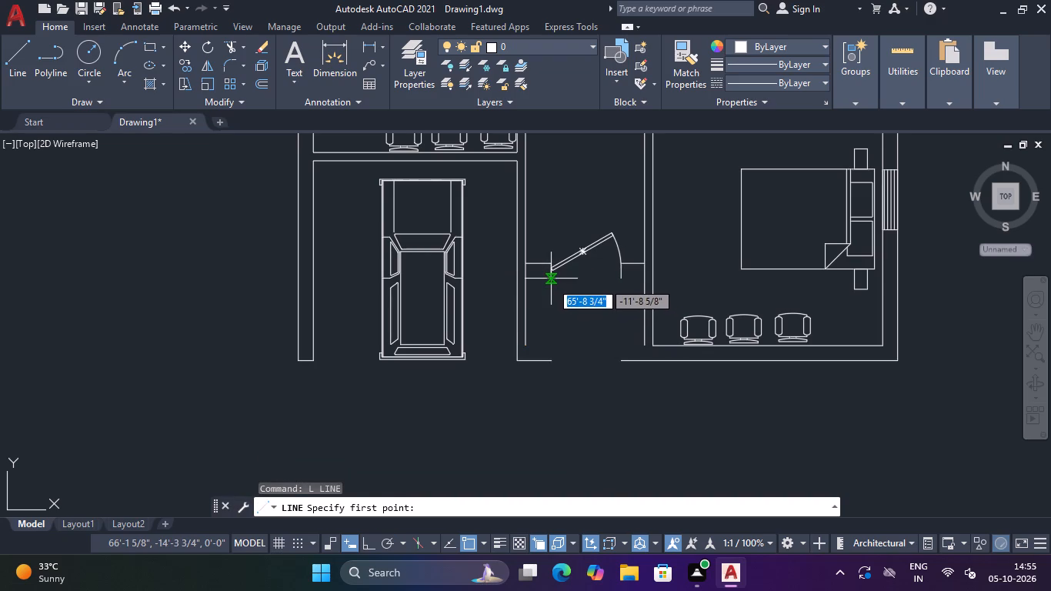
left_click(551, 282)
left_click(525, 275)
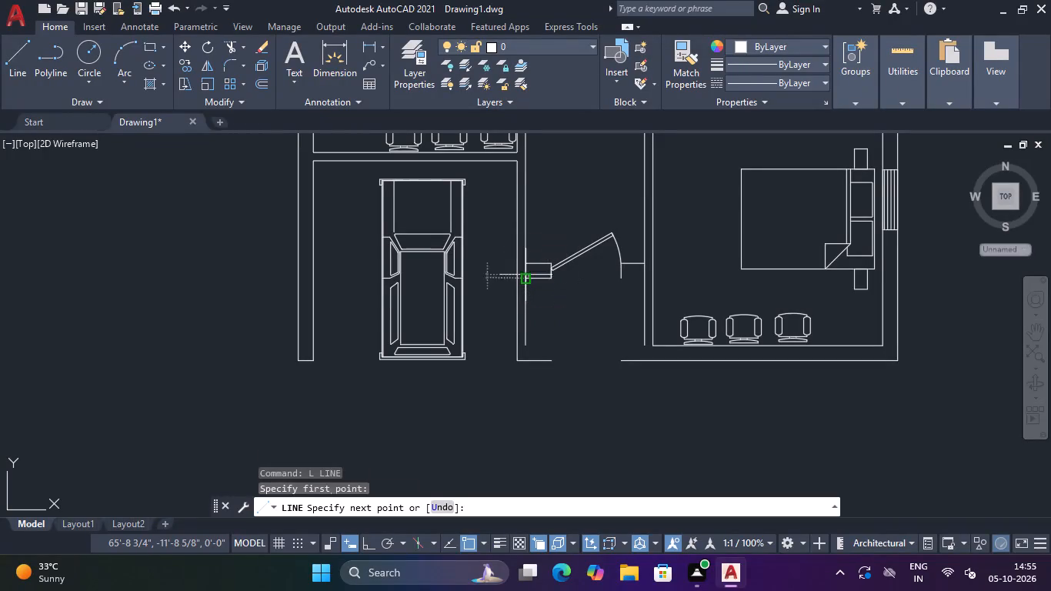
key("Escape")
key("space")
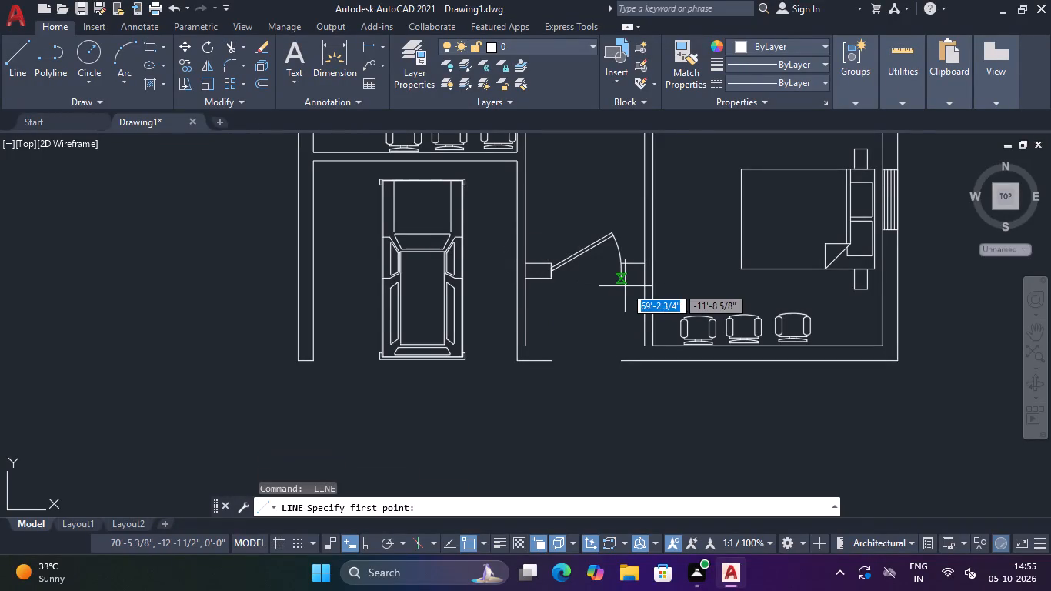
scroll(625, 286, "up", 3)
left_click(615, 252)
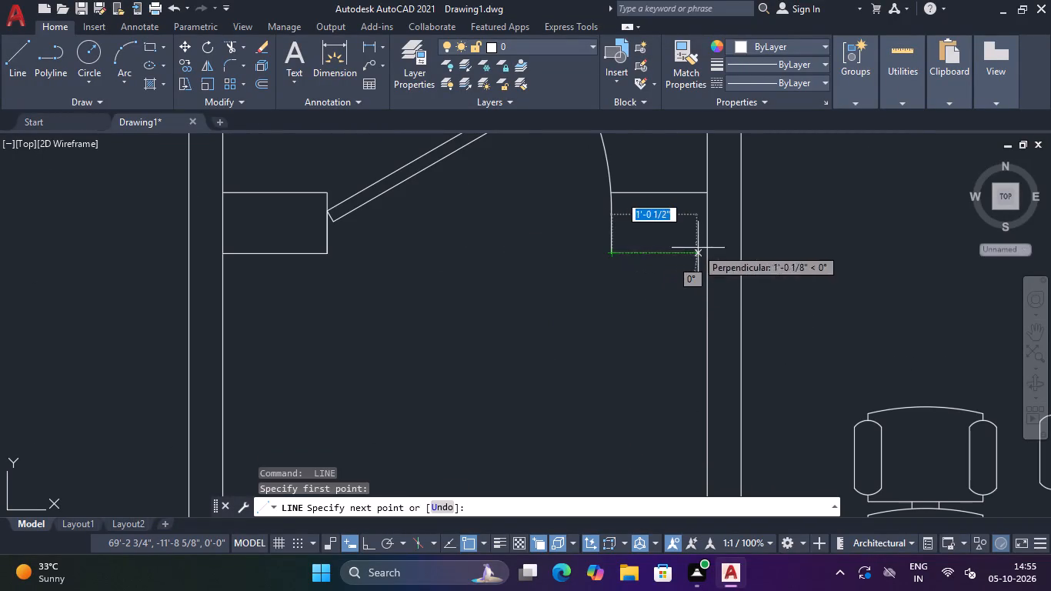
left_click(705, 254)
key("Escape")
scroll(626, 295, "down", 3)
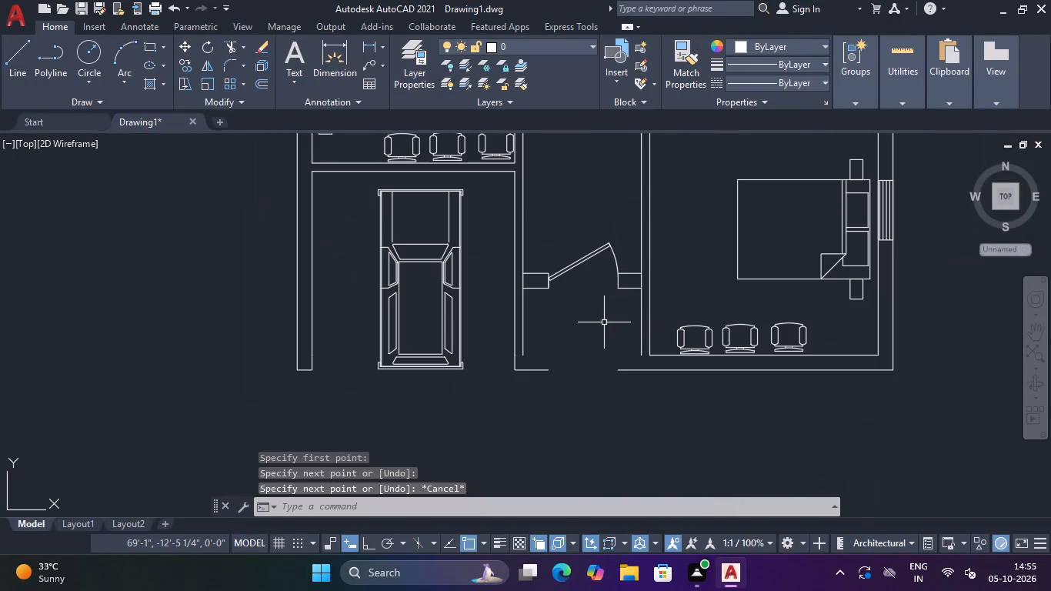
Move the entrance door north, clear of the two wall stubs.
middle_click_drag(603, 324, 592, 299)
left_click(607, 204)
left_click(581, 219)
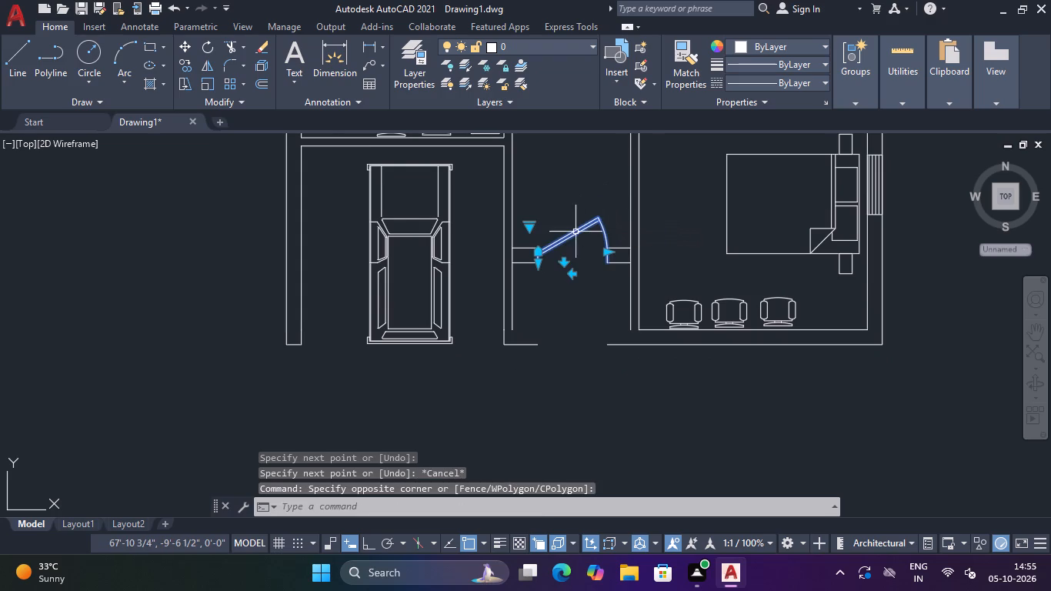
type("M")
key("space")
left_click(571, 243)
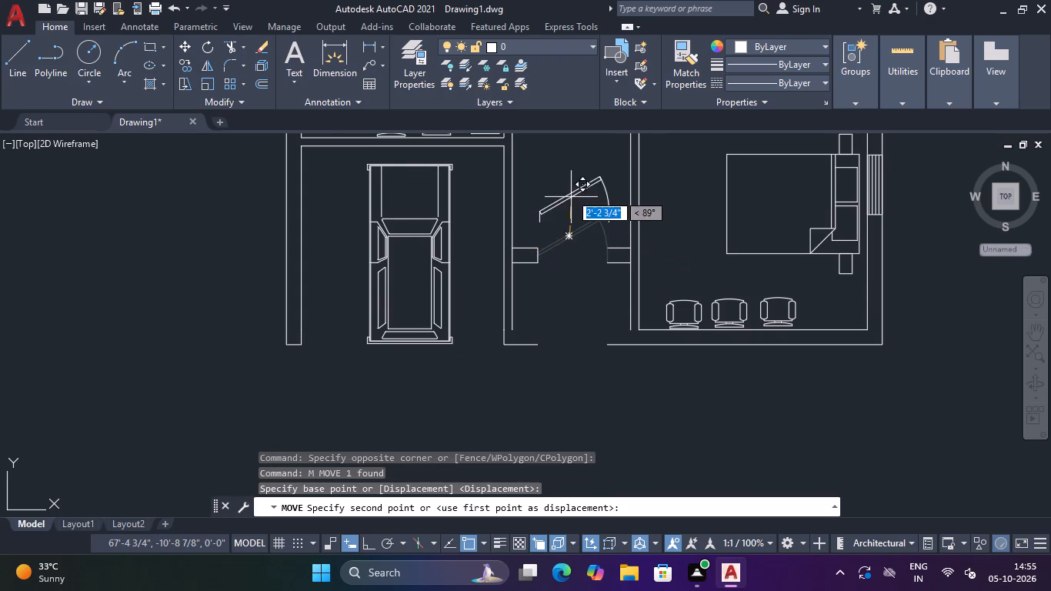
left_click(569, 185)
key("Escape")
key("Escape")
Draw a 9" north–south line closing the open west end of the east door stub.
type("L")
key("space")
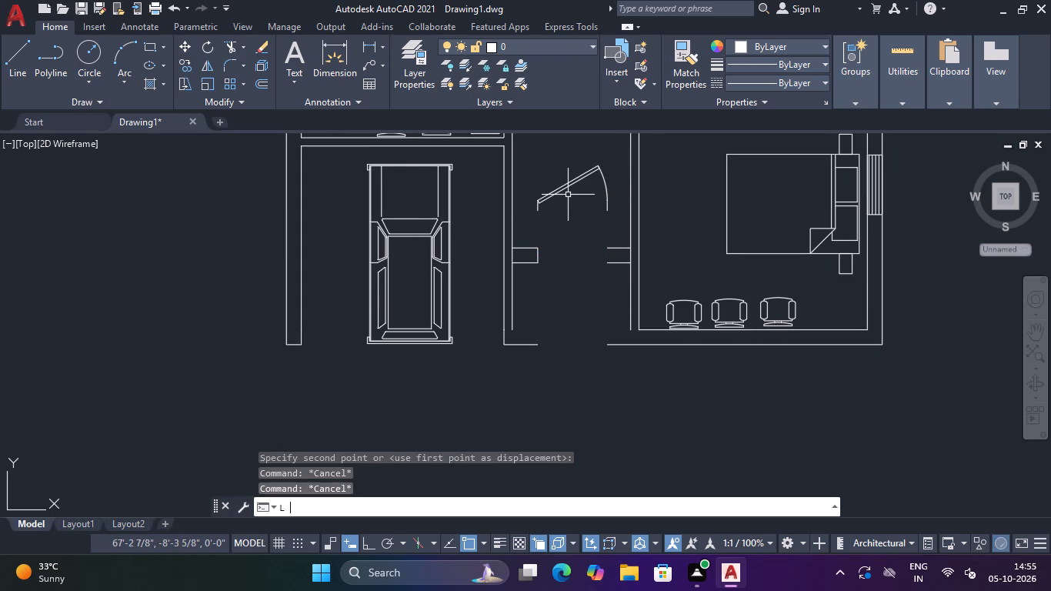
left_click(606, 249)
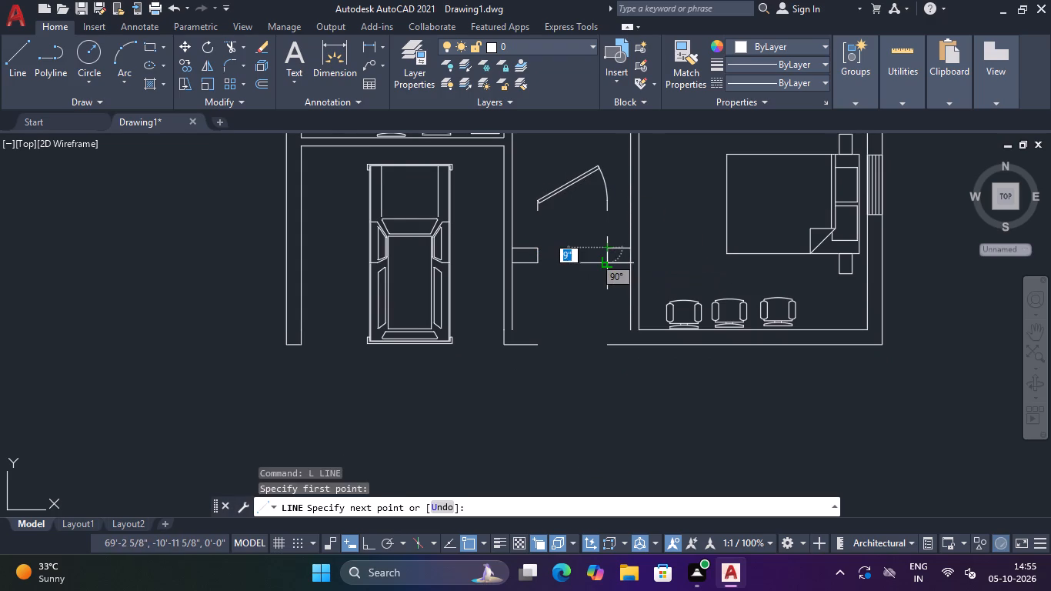
left_click(606, 262)
key("Escape")
Move the entrance door back south so it sits in the opening between the two wall stubs.
left_click(586, 130)
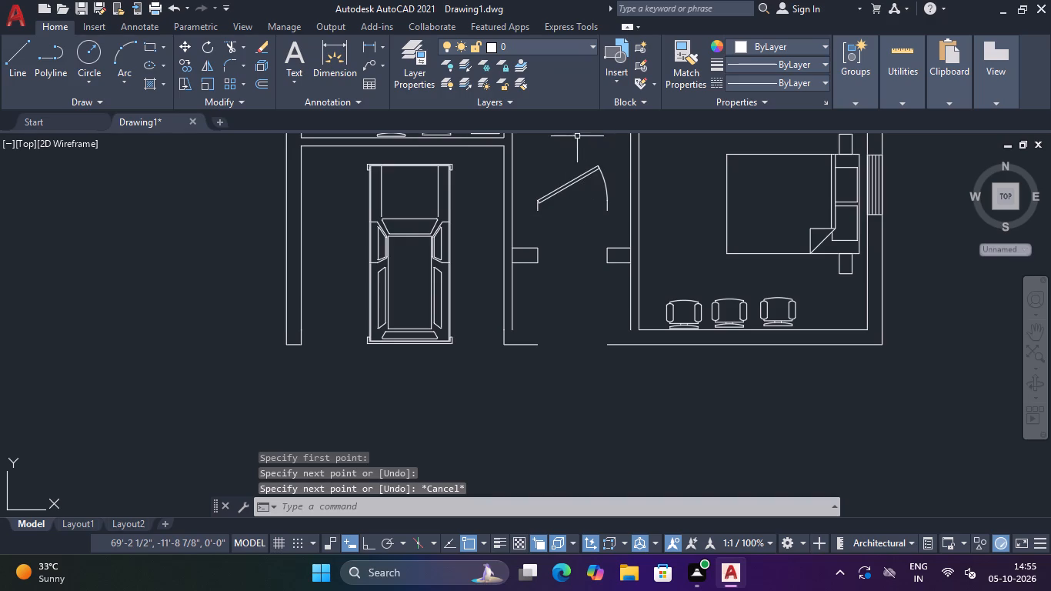
left_click(589, 149)
left_click(574, 194)
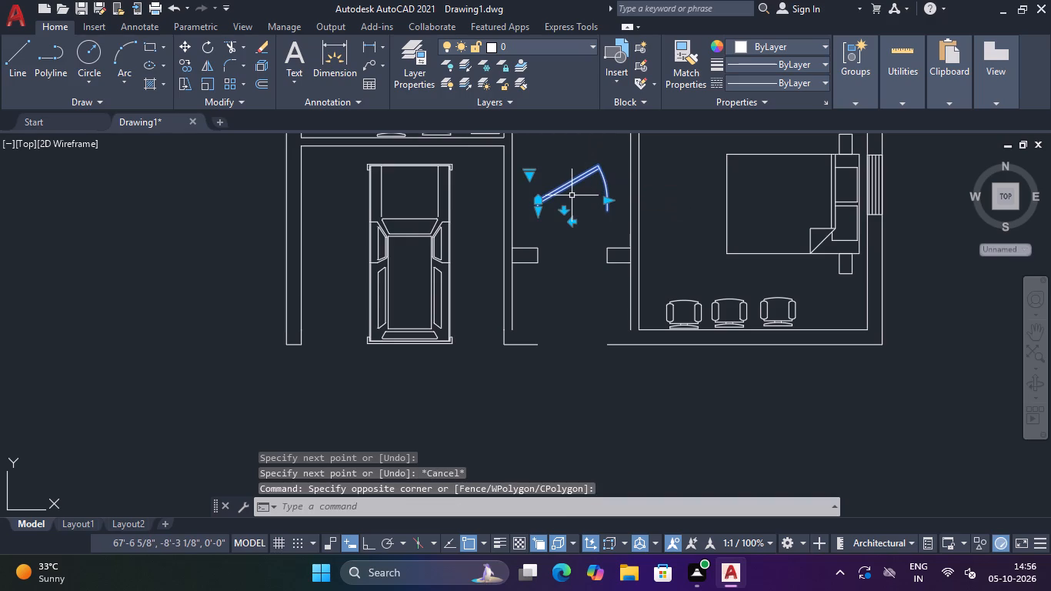
type("M")
key("space")
left_click(539, 208)
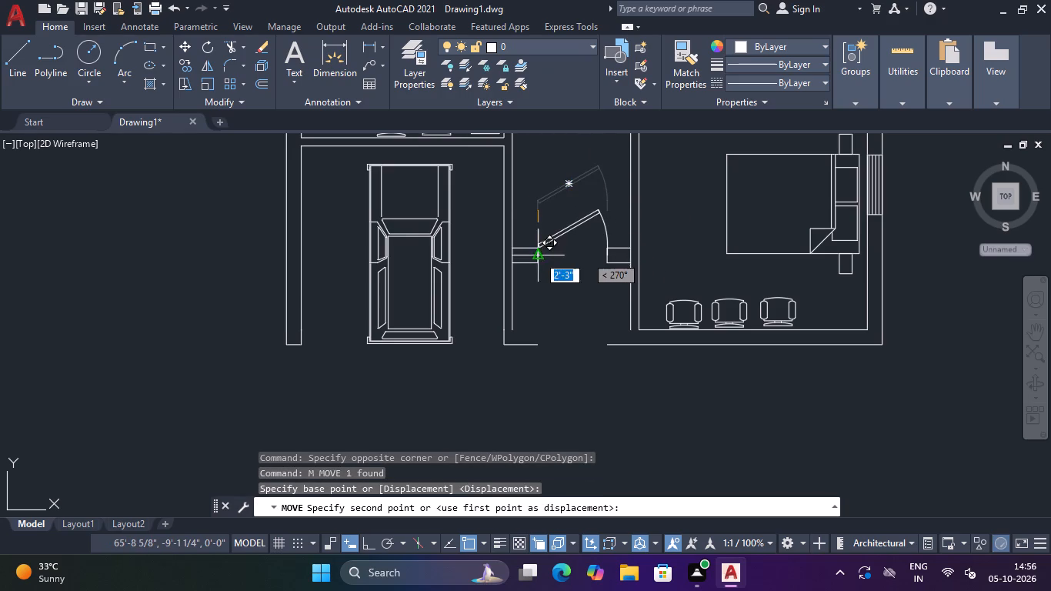
left_click(536, 264)
key("Escape")
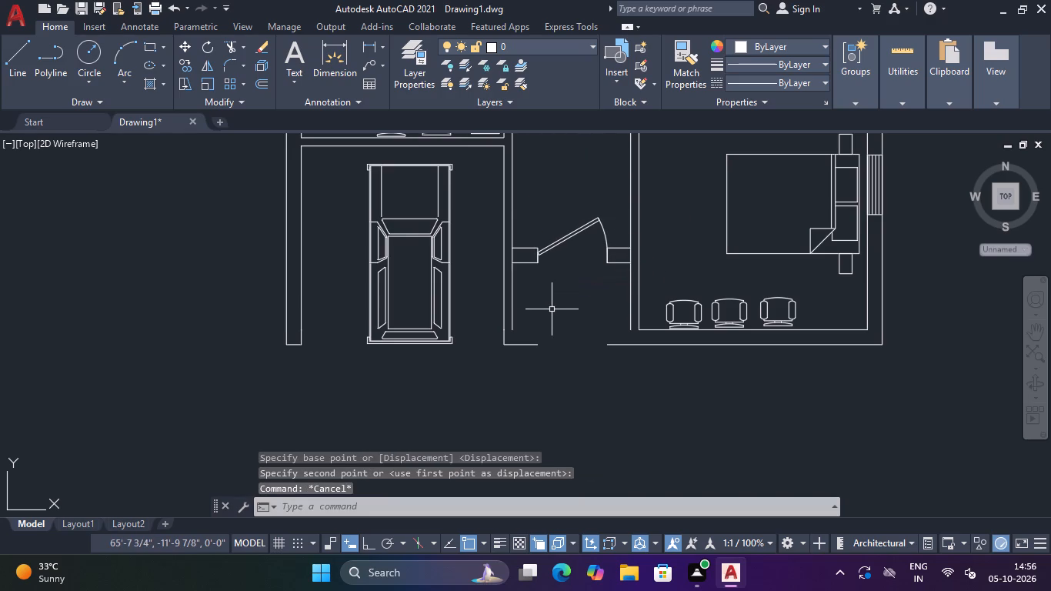
Extend the passage's two inner wall faces with short lines down to the outer south wall line.
middle_click_drag(552, 306, 567, 243)
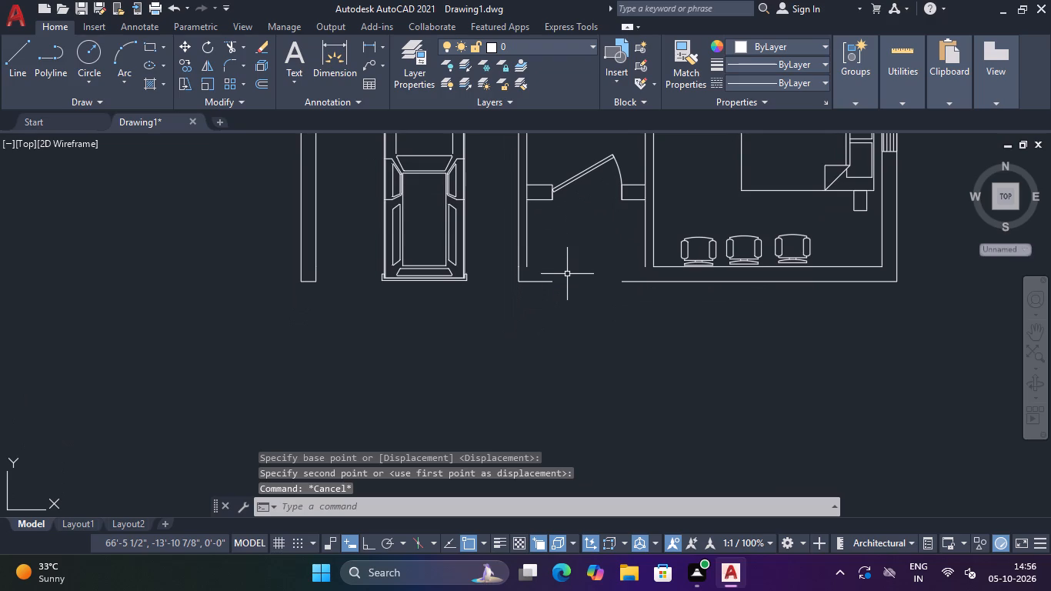
key("Escape")
key("Escape")
key("Escape")
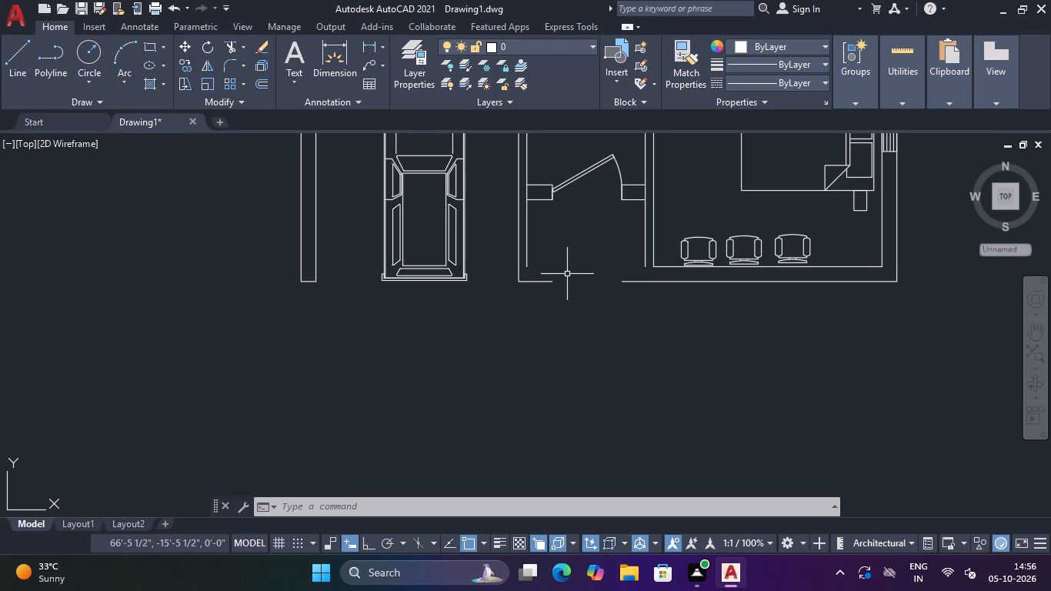
type("L")
key("space")
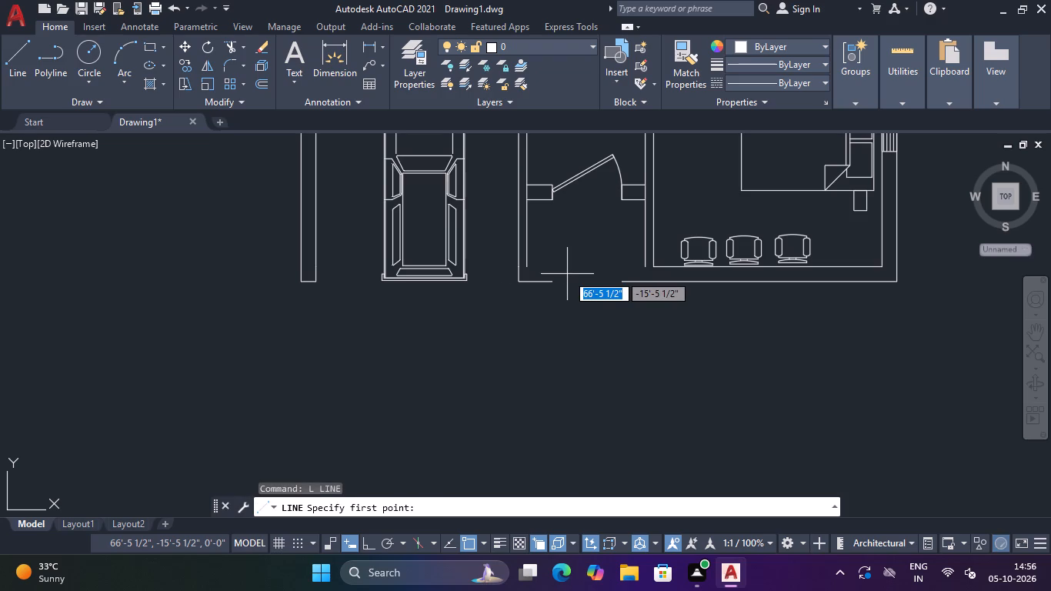
left_click(529, 266)
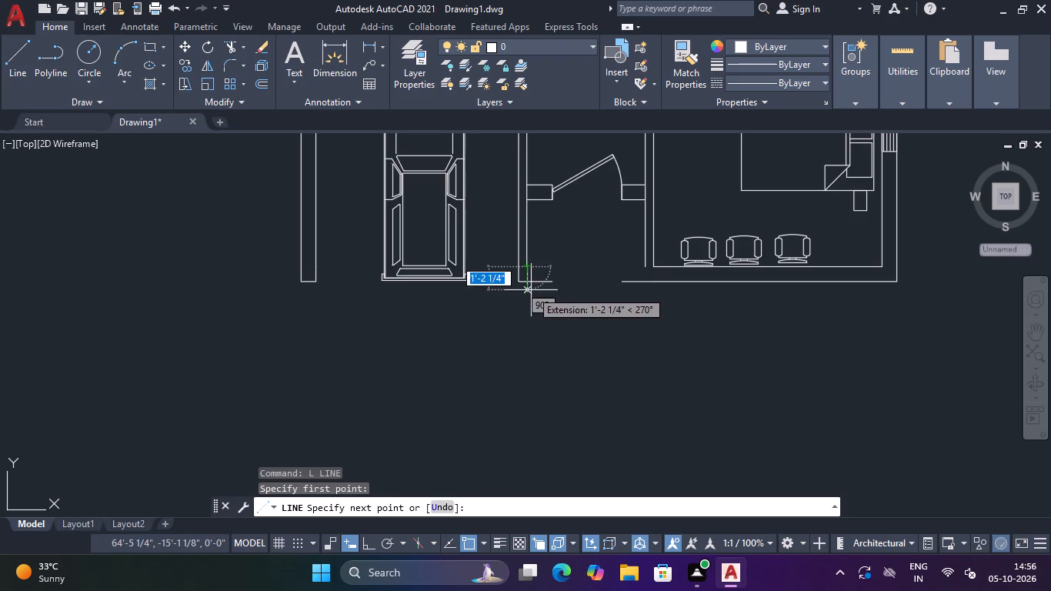
left_click(527, 285)
key("Escape")
key("space")
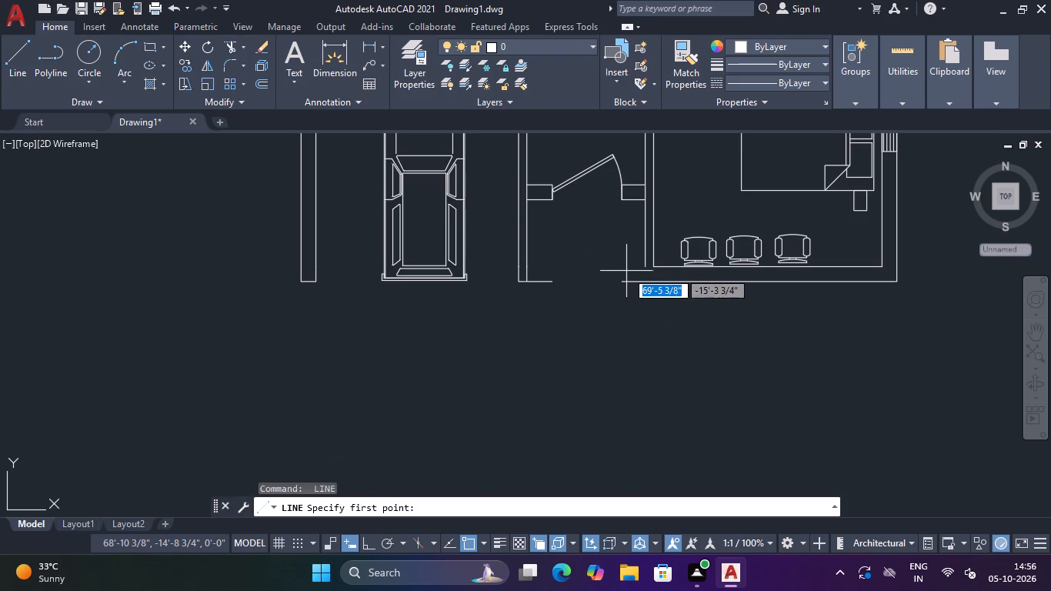
left_click(644, 268)
left_click(642, 279)
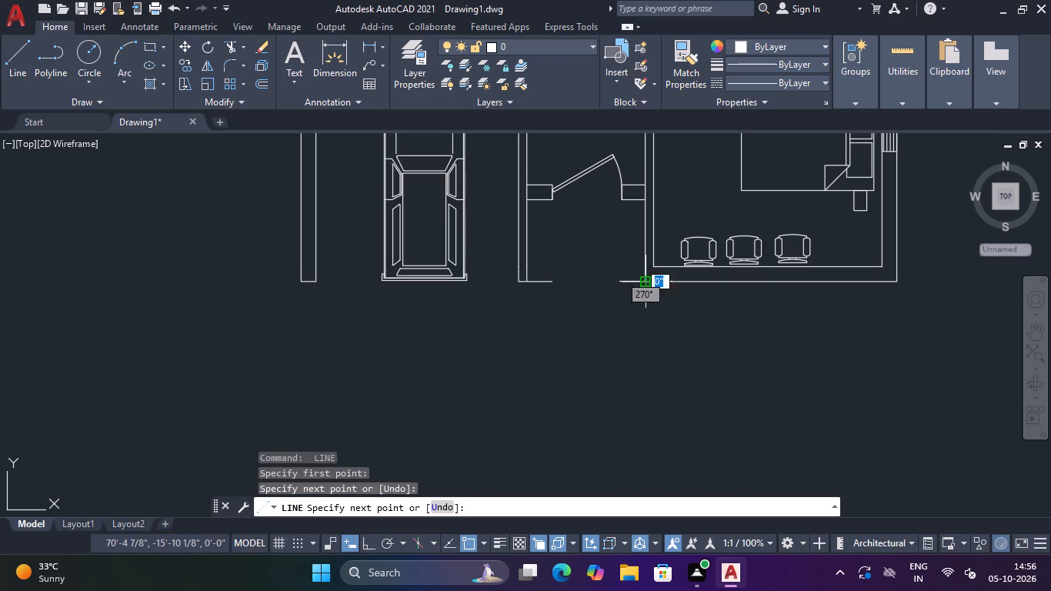
key("Escape")
Trim away the leftover outer south wall line segments on both sides of the old entrance opening.
type("TR")
key("space")
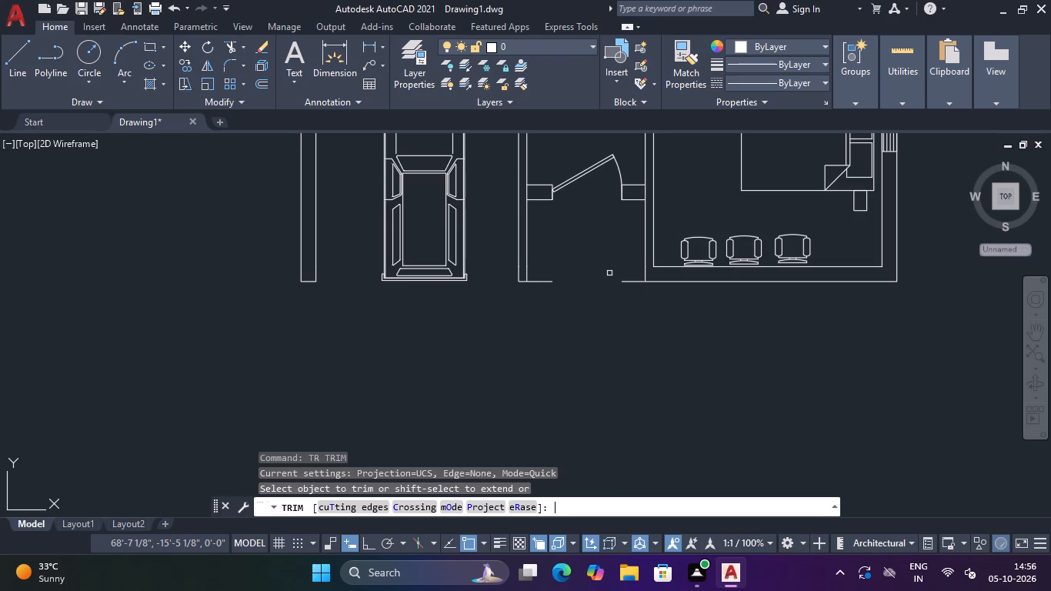
left_click_drag(549, 262, 549, 289)
left_click_drag(611, 259, 631, 287)
scroll(603, 297, "down", 2)
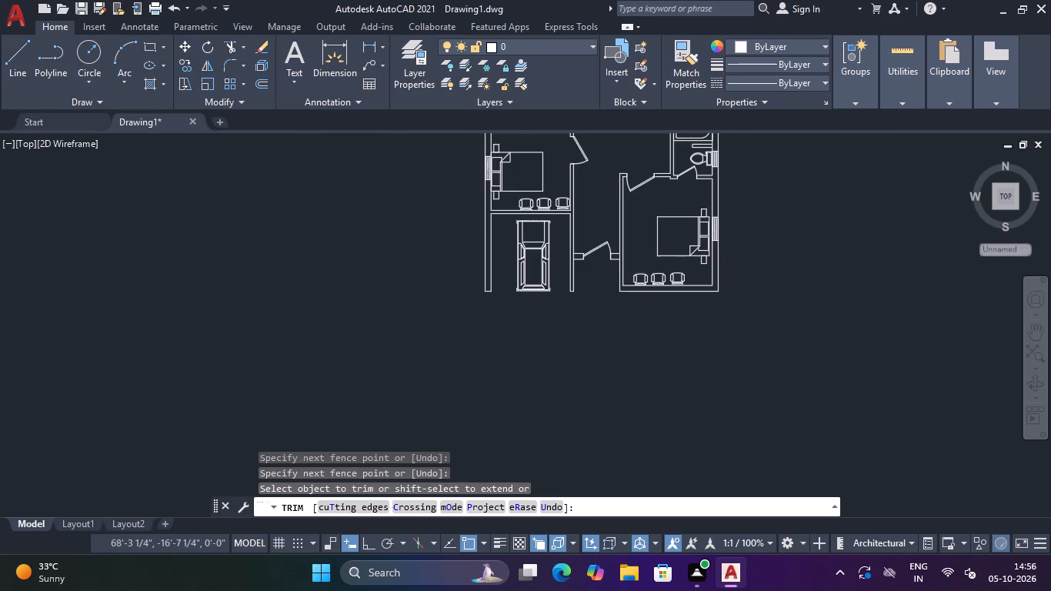
key("Escape")
key("Escape")
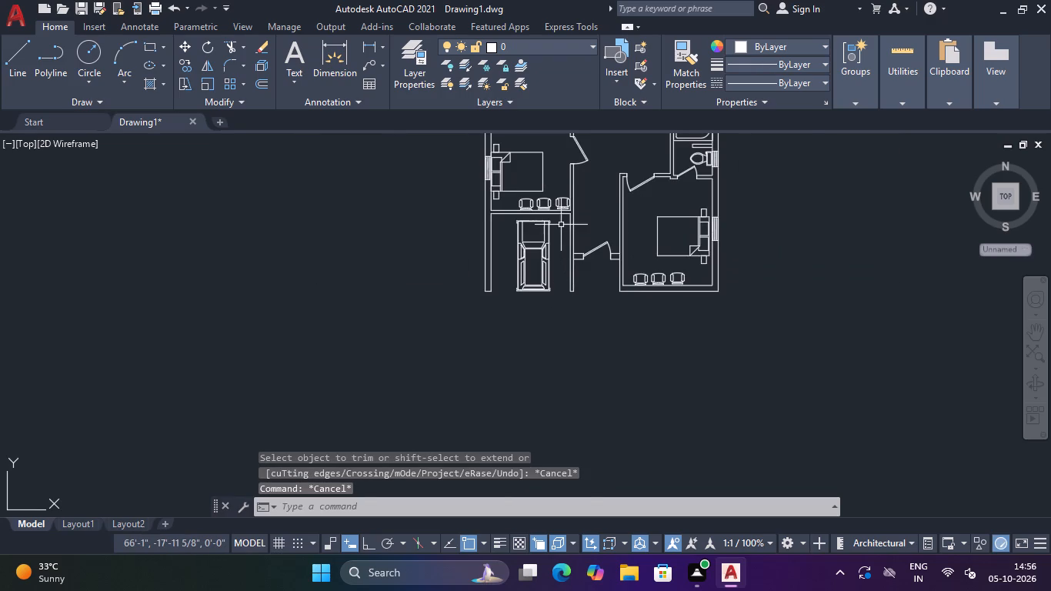
Scale the parked truck down to about 0.6 of its size from its southwest corner.
scroll(561, 225, "up", 1)
left_click(546, 214)
left_click(530, 295)
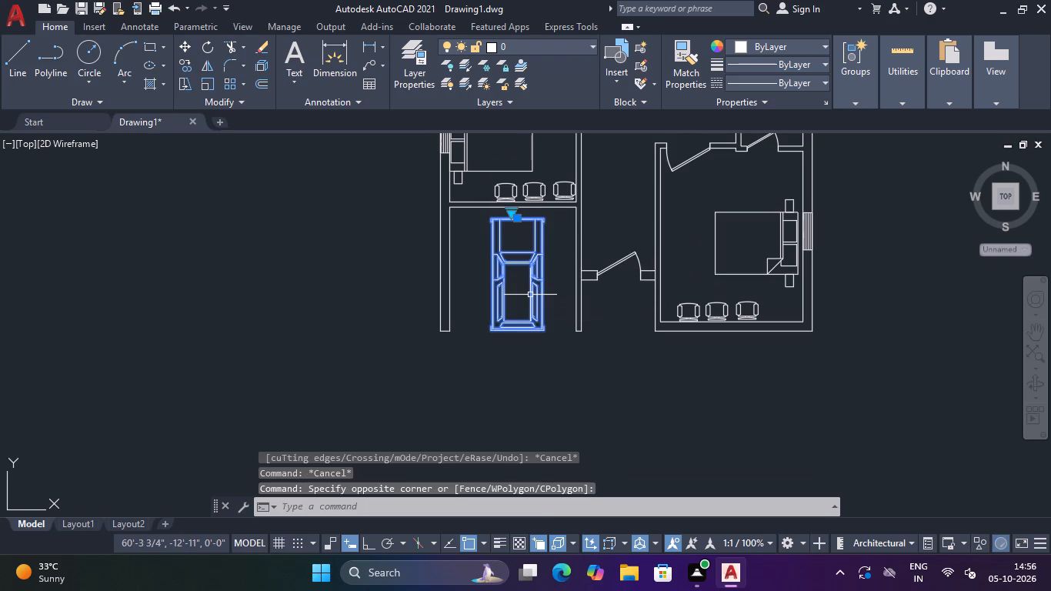
type("SC")
key("space")
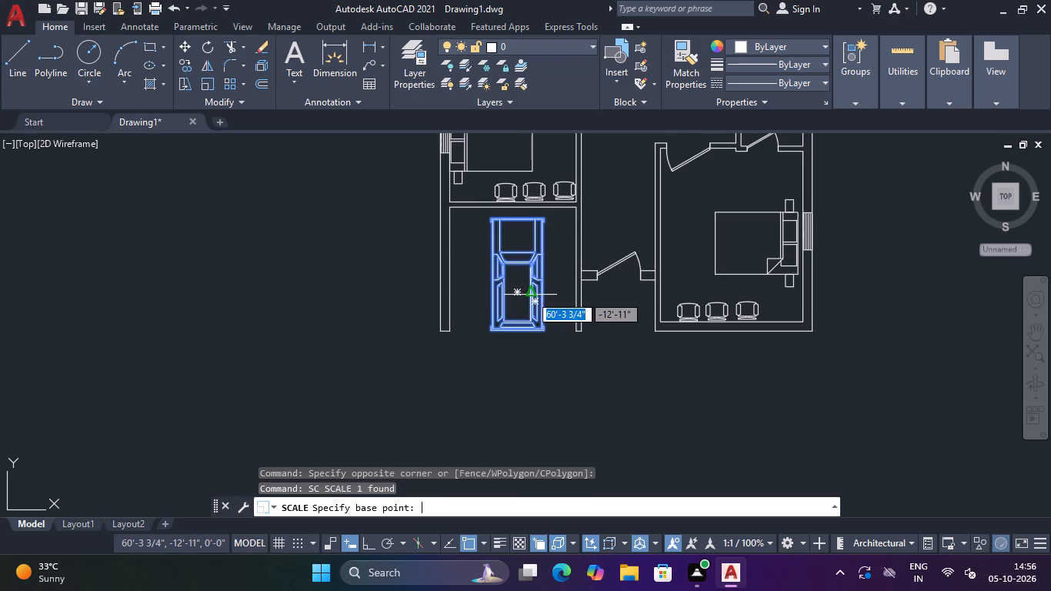
left_click(489, 329)
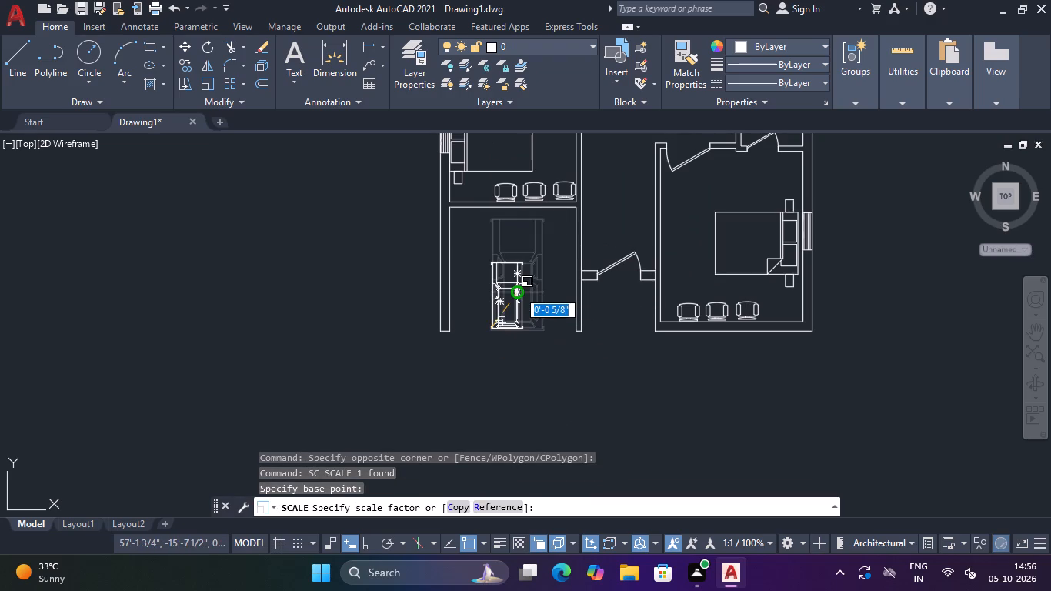
left_click(522, 285)
Move the scaled truck northwest, placing it near the west wall within the parking bay.
left_click(539, 240)
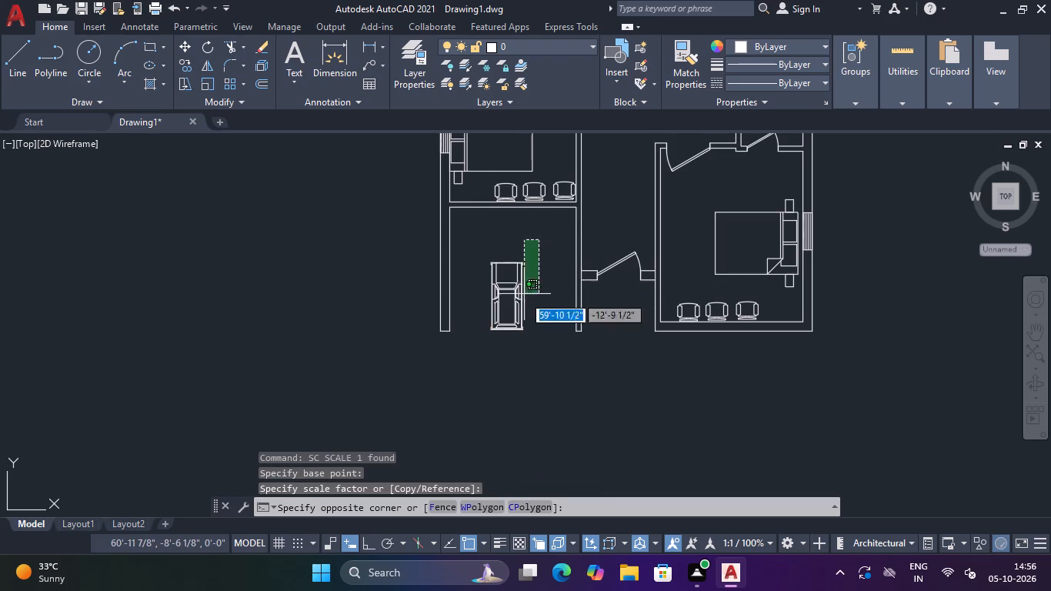
left_click(497, 319)
key("m")
key("space")
left_click(509, 309)
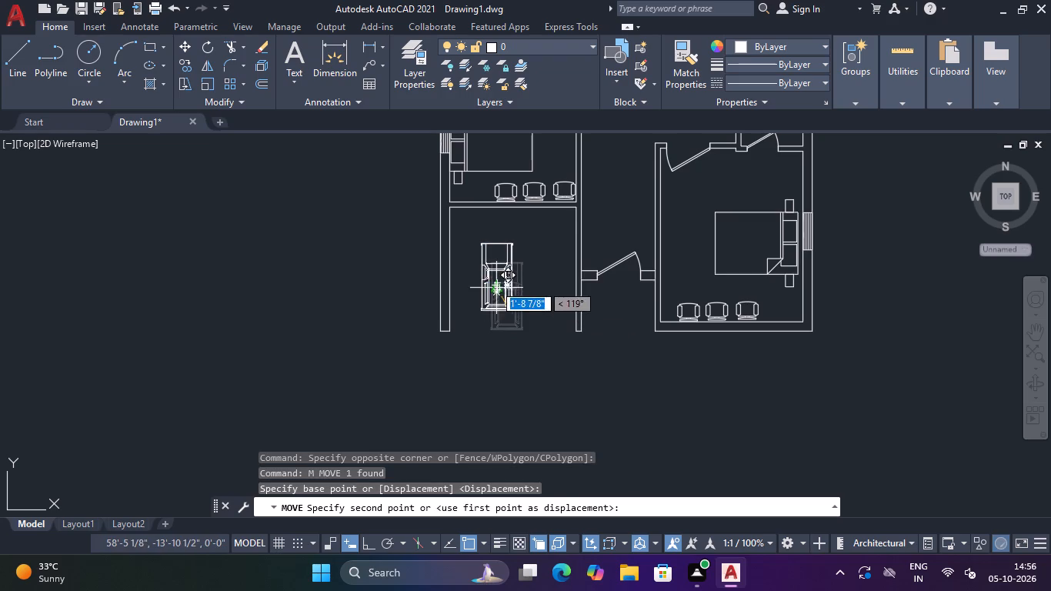
left_click(482, 282)
middle_click_drag(519, 322, 529, 316)
key("Escape")
key("Escape")
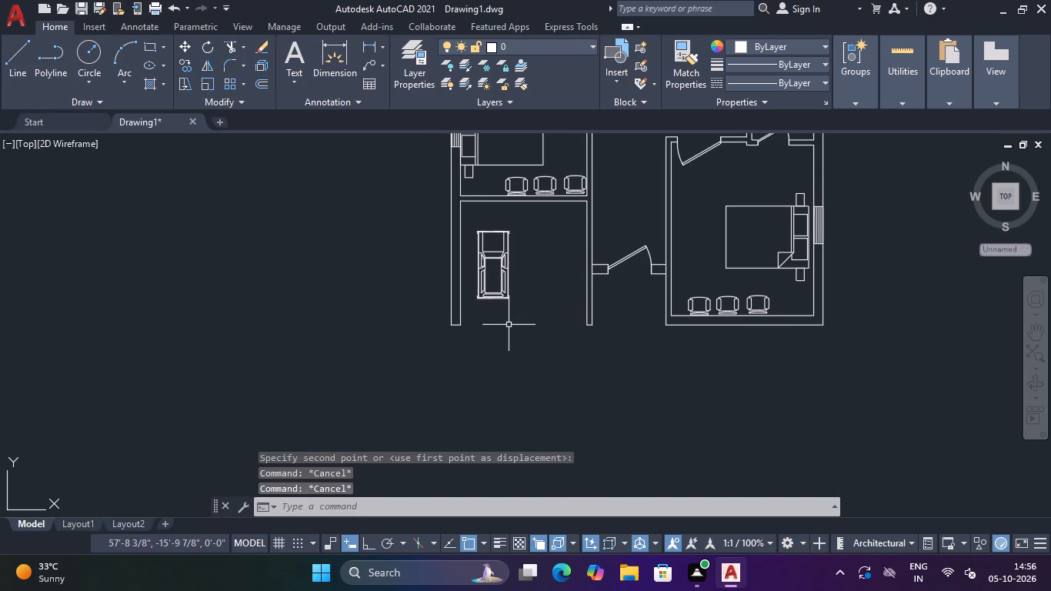
Draw a 6" line east from the inner south corner of the parking bay's west wall.
type("L")
key("space")
scroll(464, 335, "up", 2)
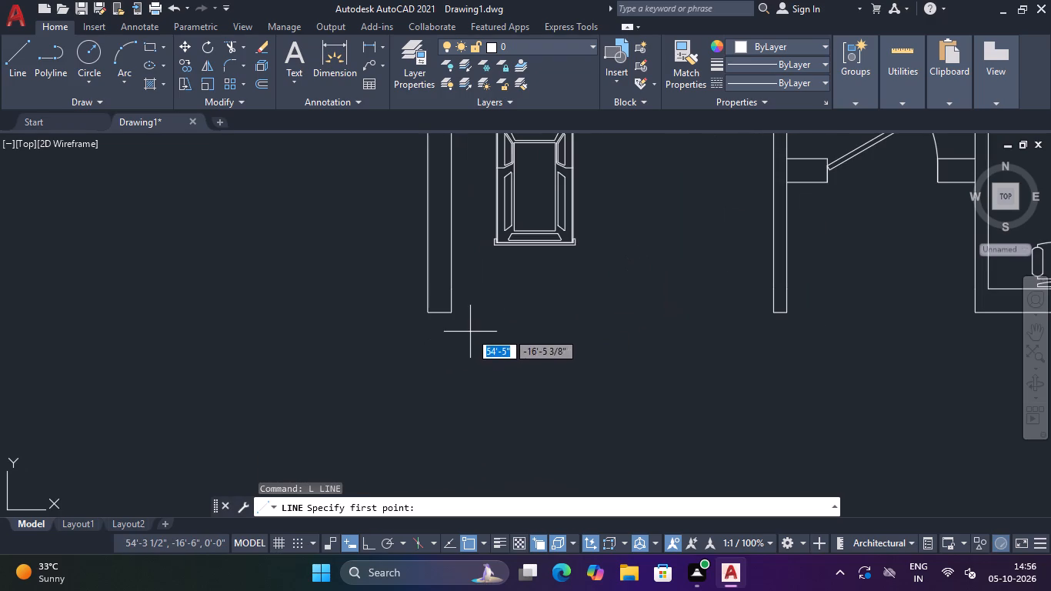
left_click(449, 312)
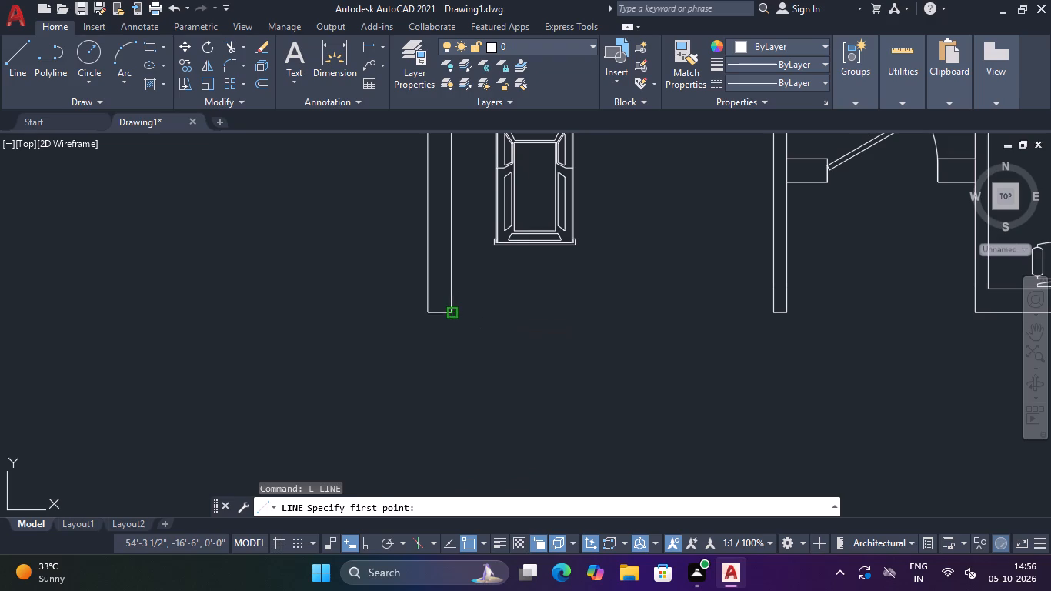
type("6\"")
key("Return")
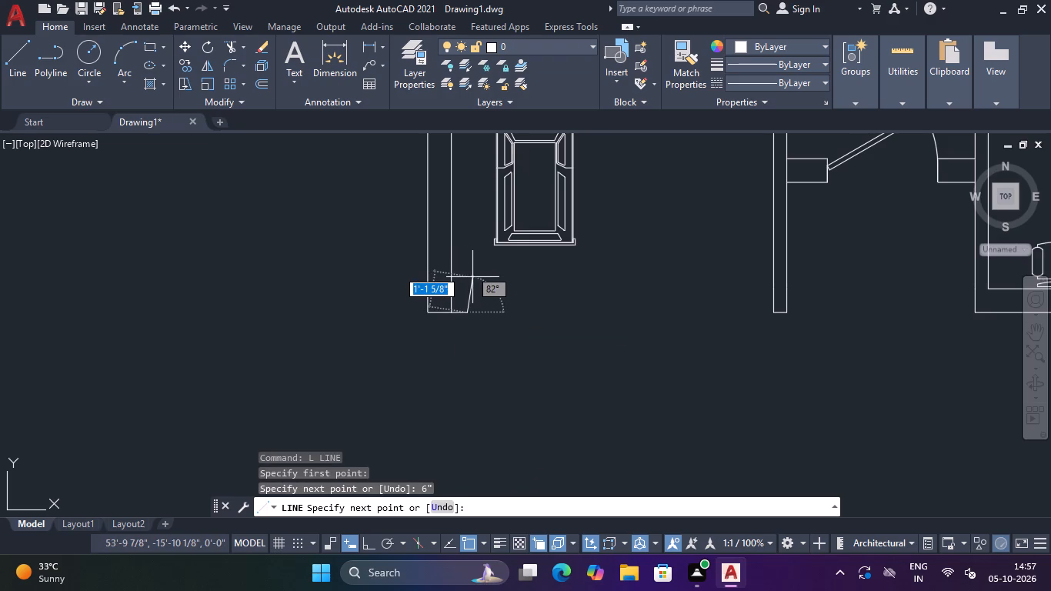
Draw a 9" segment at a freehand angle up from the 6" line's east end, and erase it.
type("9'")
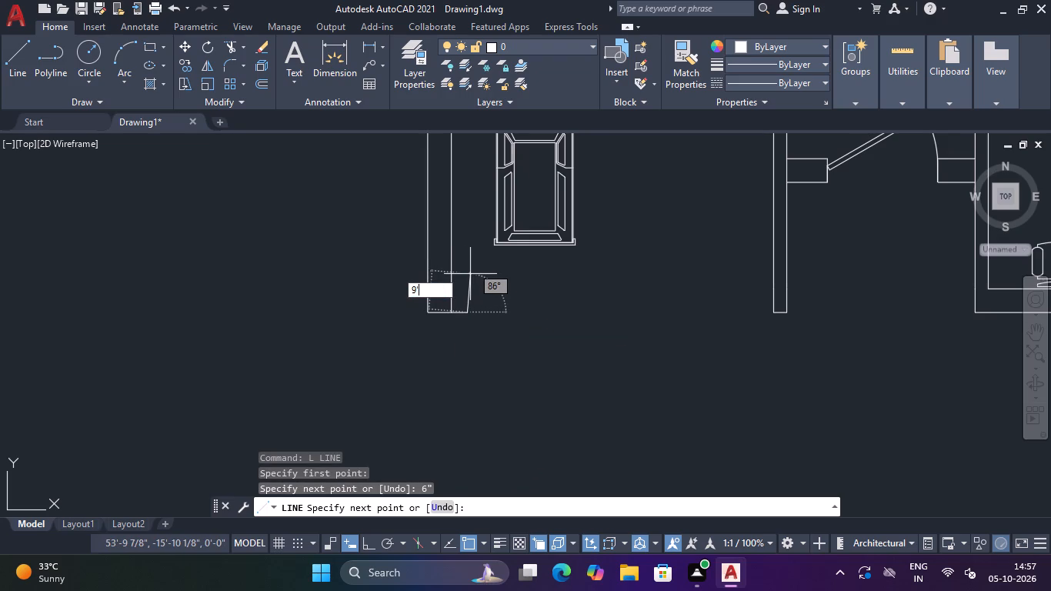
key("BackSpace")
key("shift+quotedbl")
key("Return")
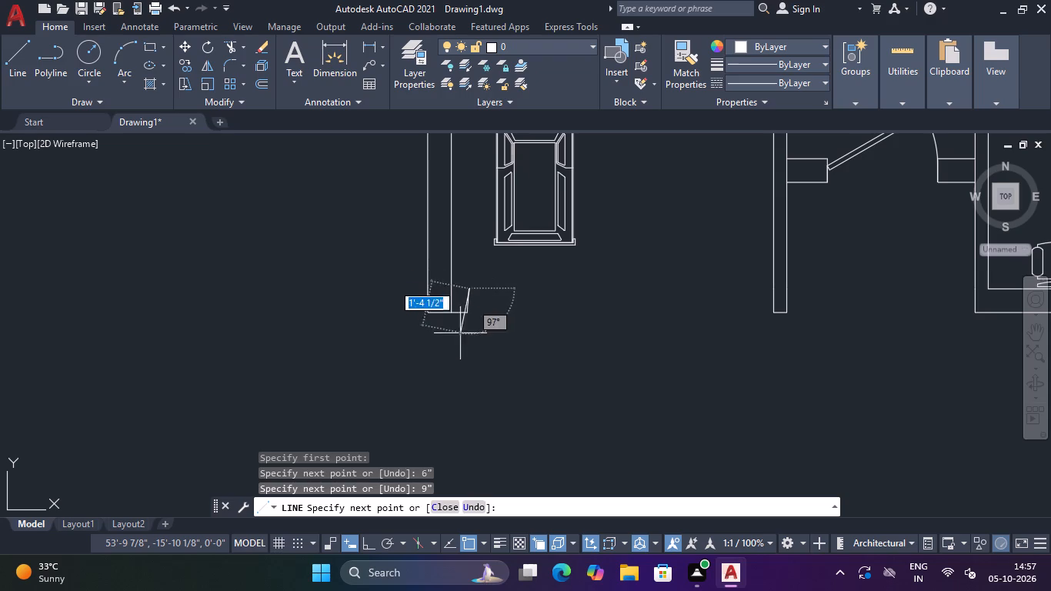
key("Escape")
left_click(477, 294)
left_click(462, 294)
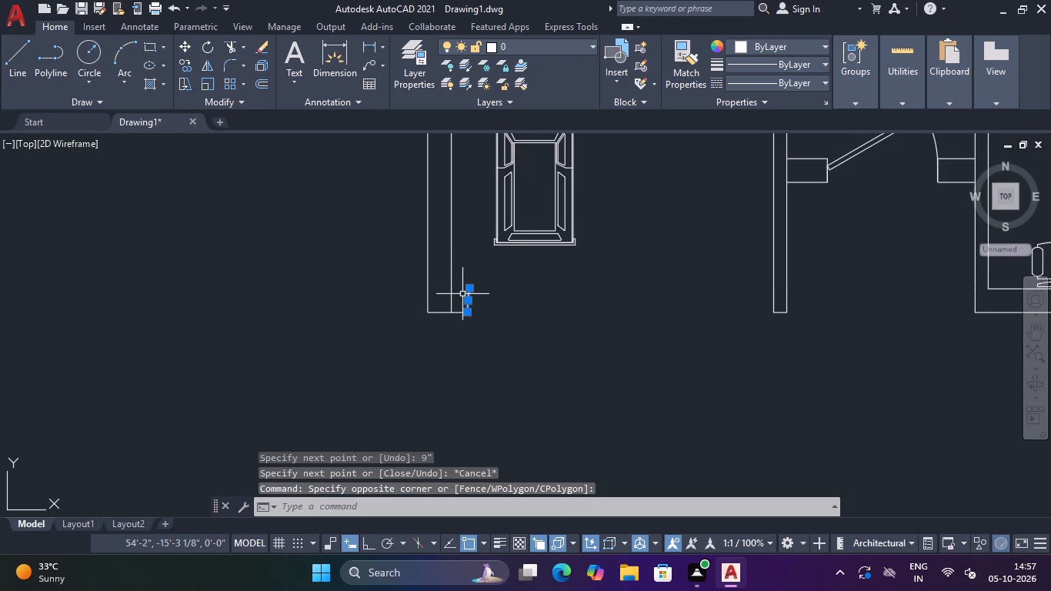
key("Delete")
With ortho on, draw a 9" line north from the 6" line's east end and close it back to the west wall face.
type("L")
key("space")
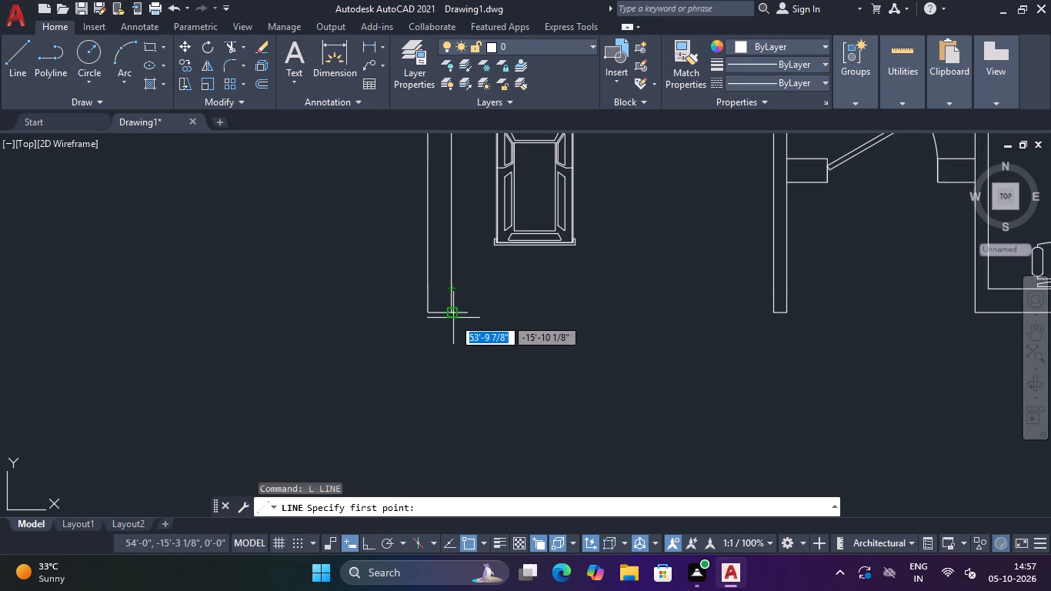
left_click(465, 315)
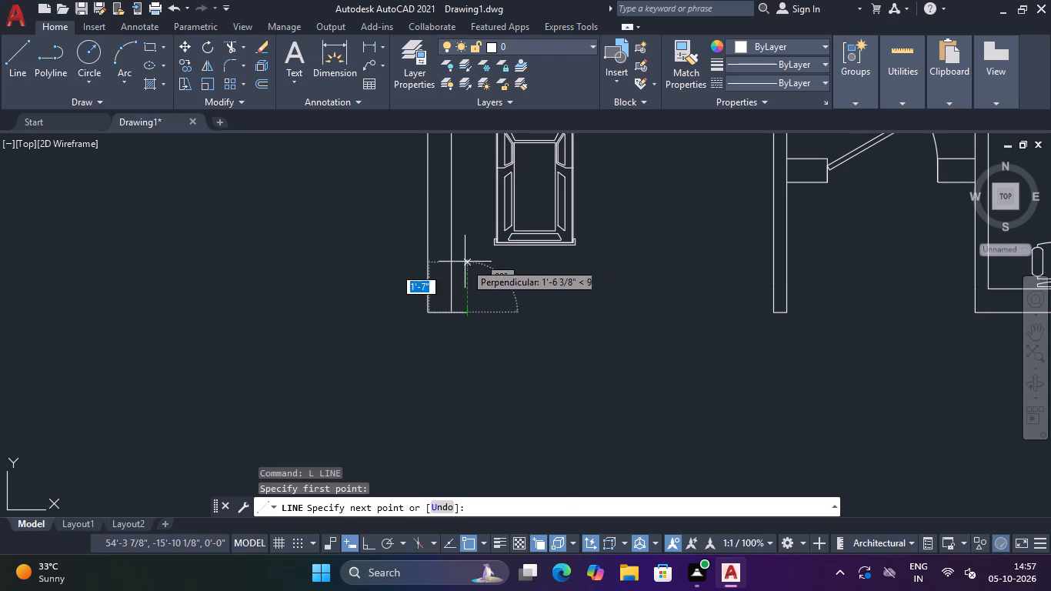
key("F8")
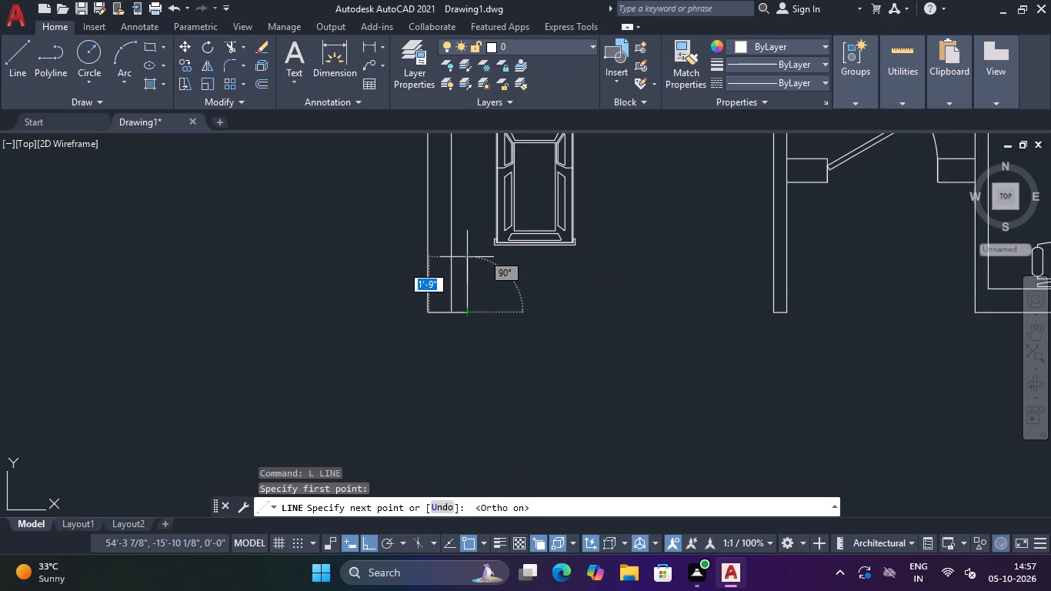
key("6")
key("BackSpace")
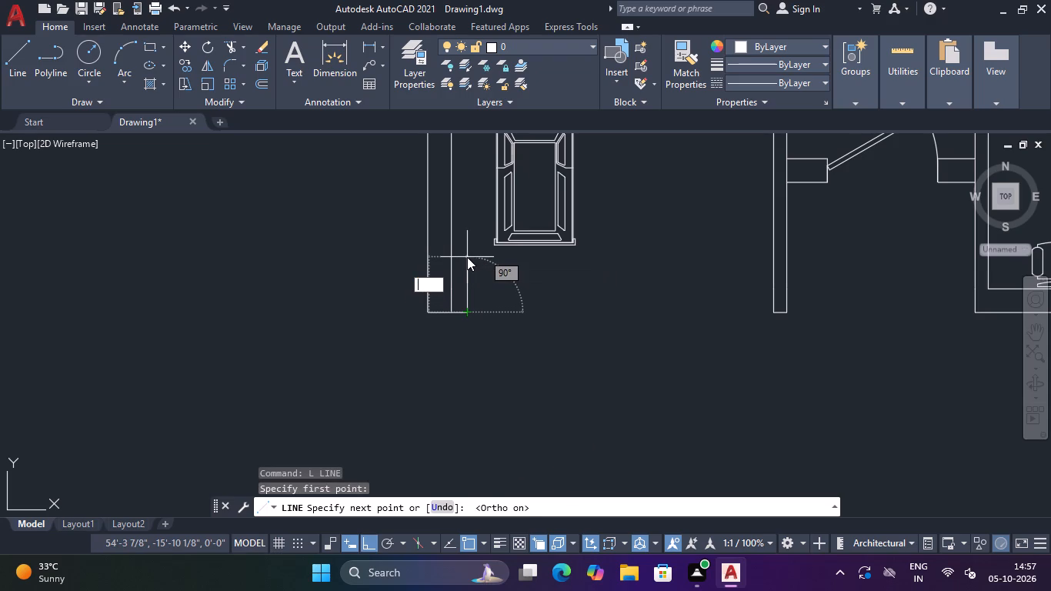
type("9\"")
key("Return")
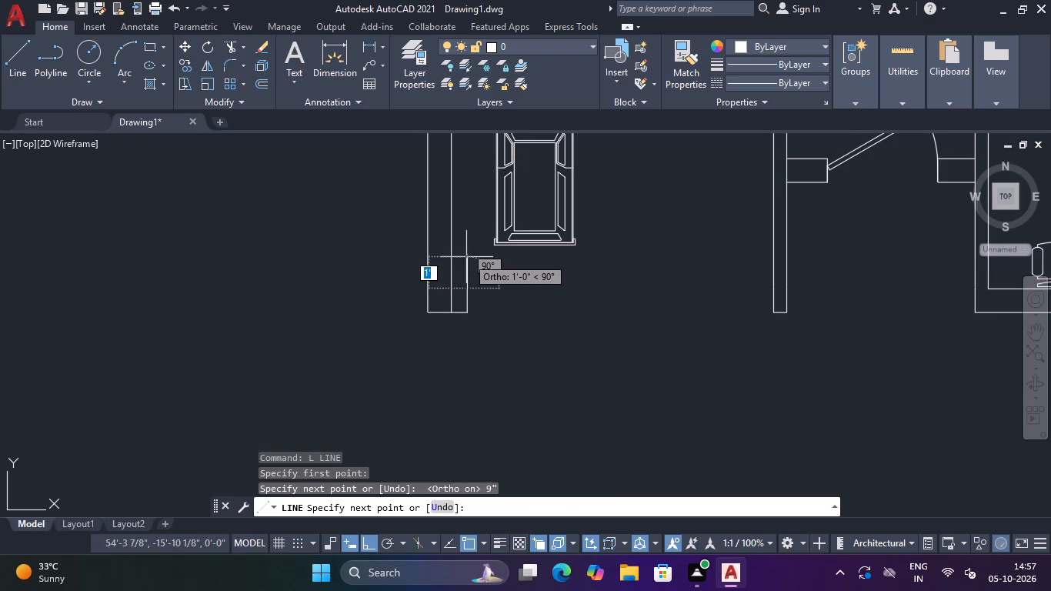
left_click(444, 292)
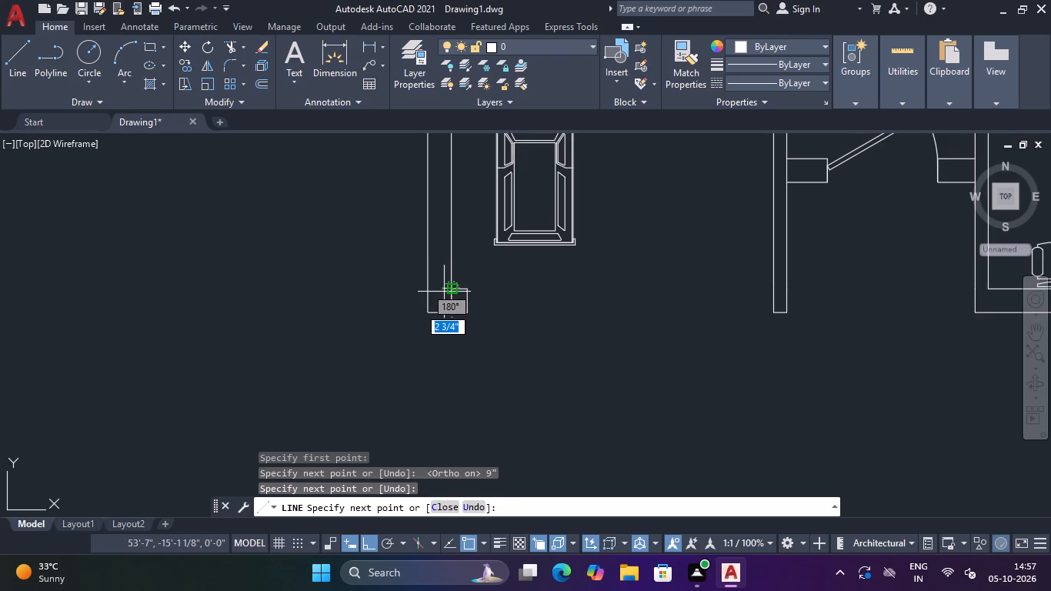
key("Escape")
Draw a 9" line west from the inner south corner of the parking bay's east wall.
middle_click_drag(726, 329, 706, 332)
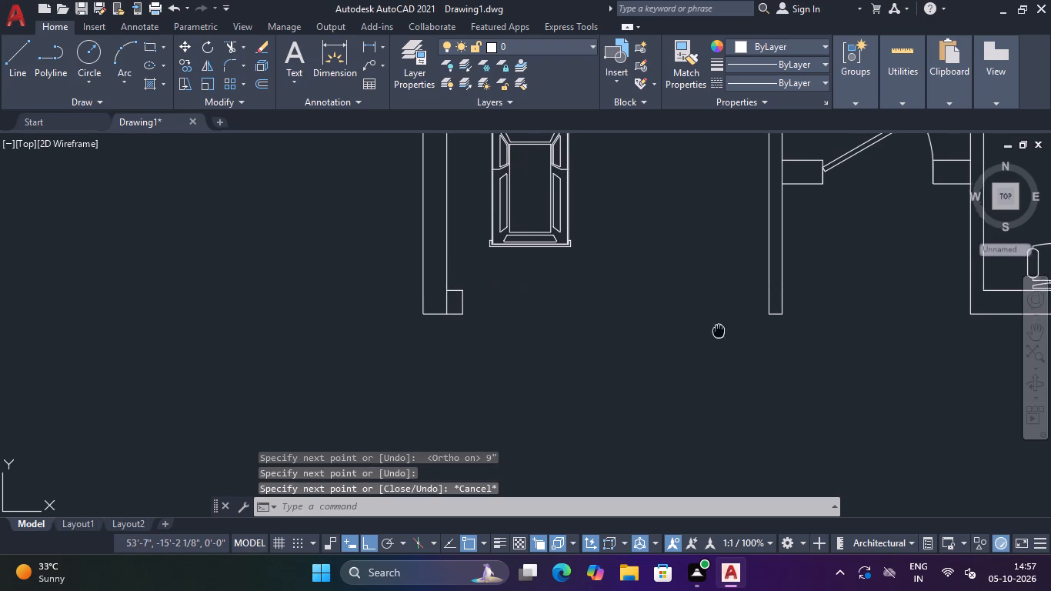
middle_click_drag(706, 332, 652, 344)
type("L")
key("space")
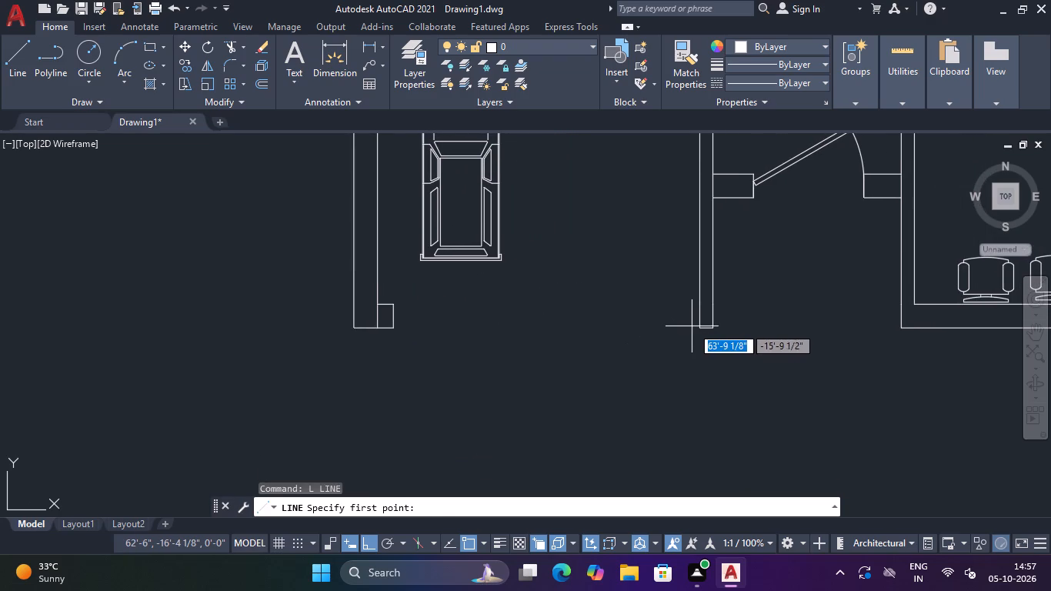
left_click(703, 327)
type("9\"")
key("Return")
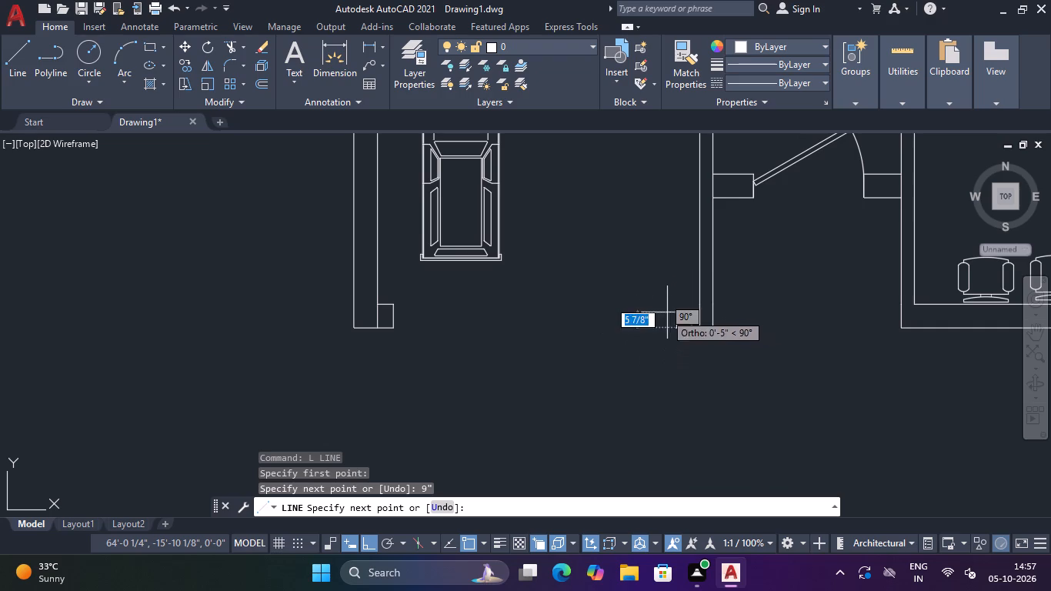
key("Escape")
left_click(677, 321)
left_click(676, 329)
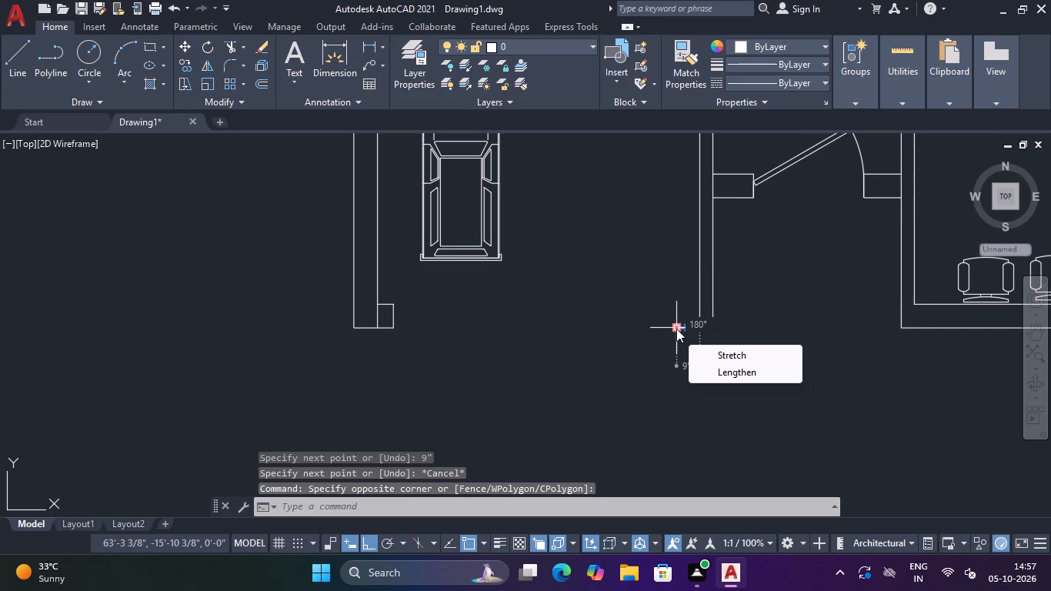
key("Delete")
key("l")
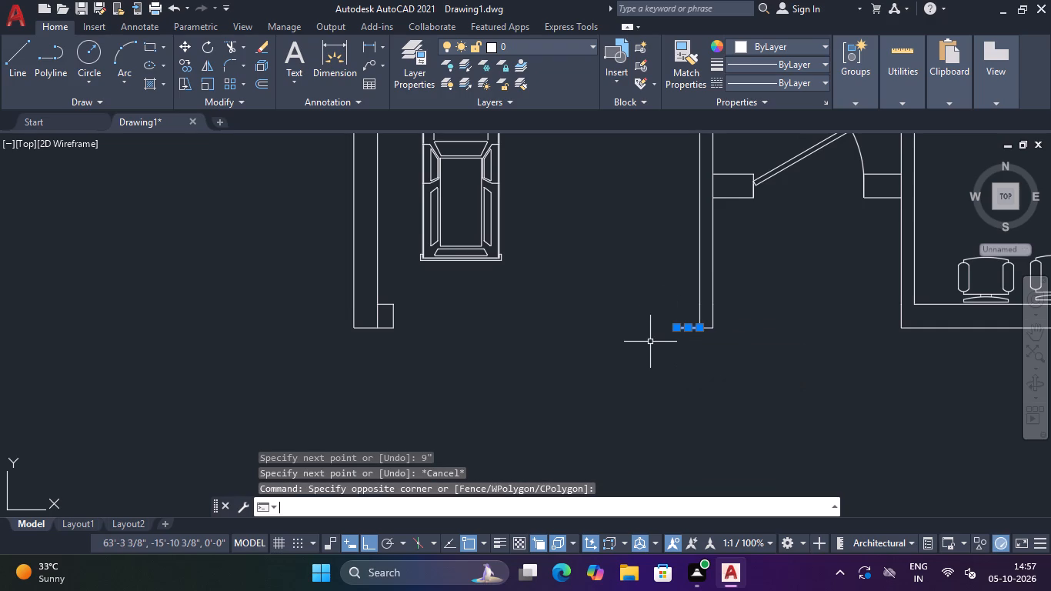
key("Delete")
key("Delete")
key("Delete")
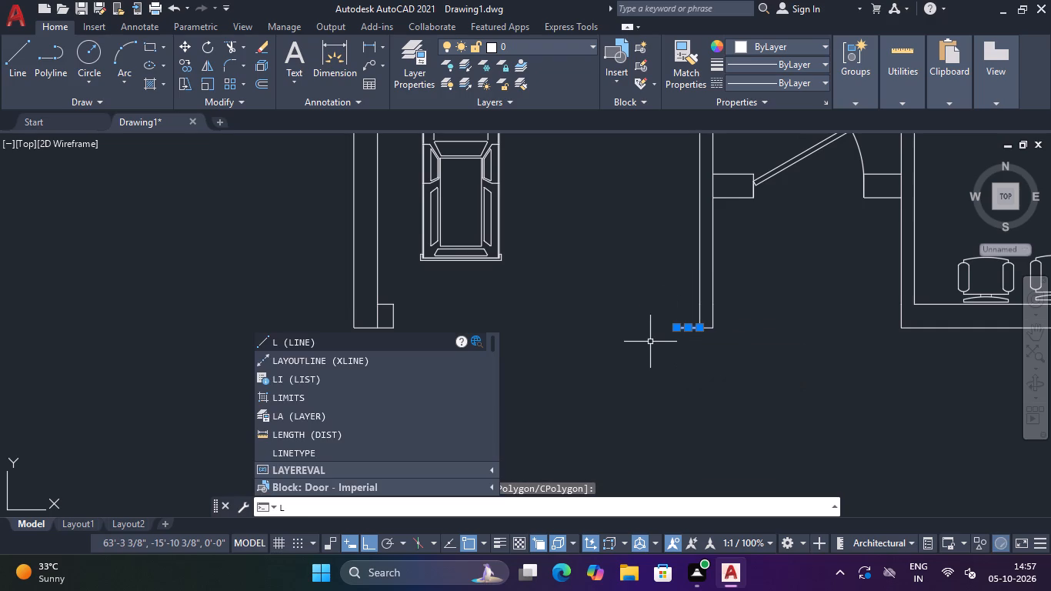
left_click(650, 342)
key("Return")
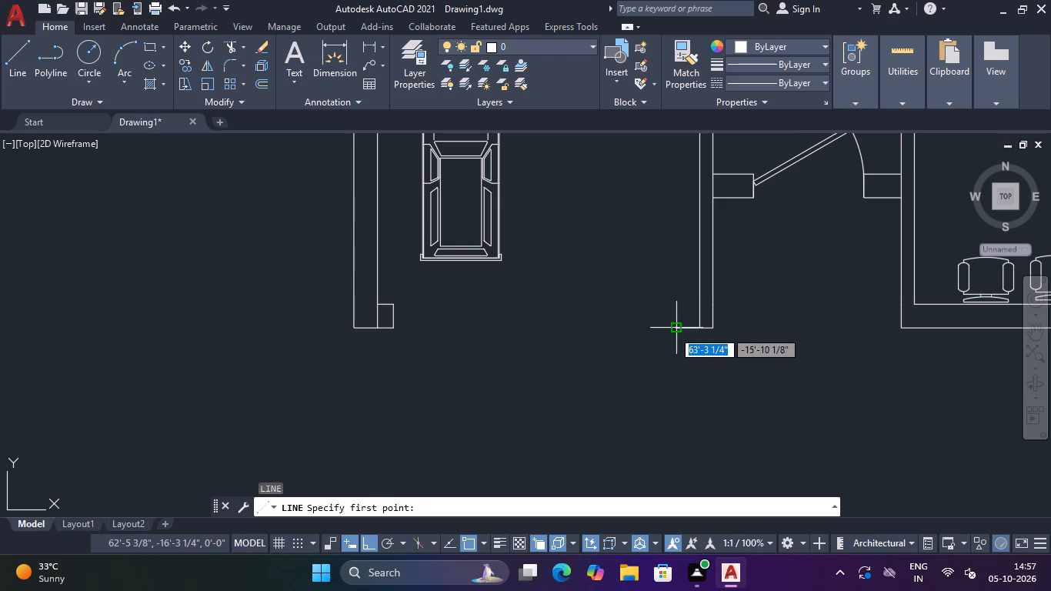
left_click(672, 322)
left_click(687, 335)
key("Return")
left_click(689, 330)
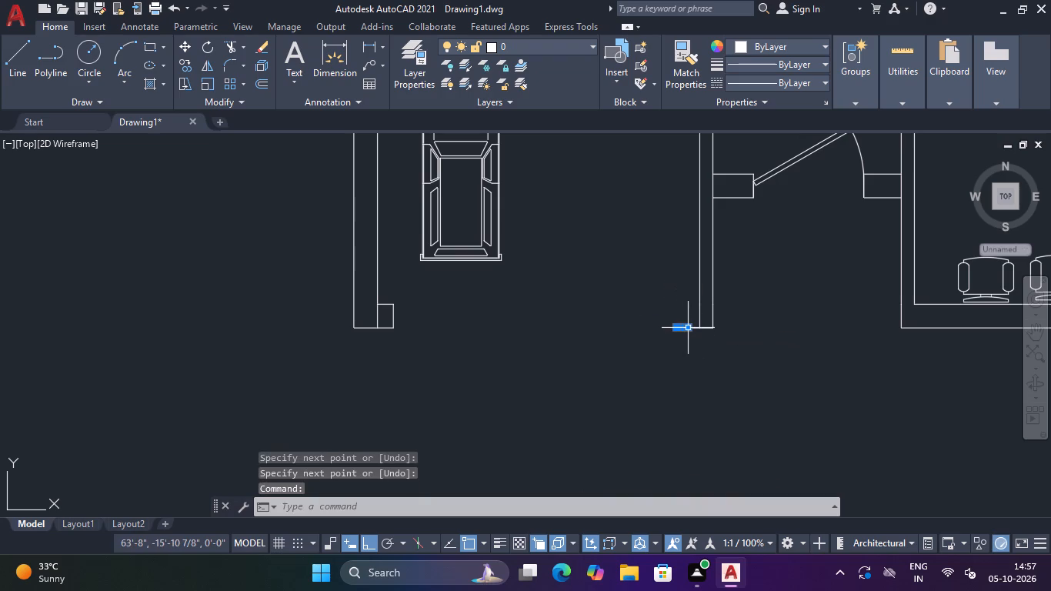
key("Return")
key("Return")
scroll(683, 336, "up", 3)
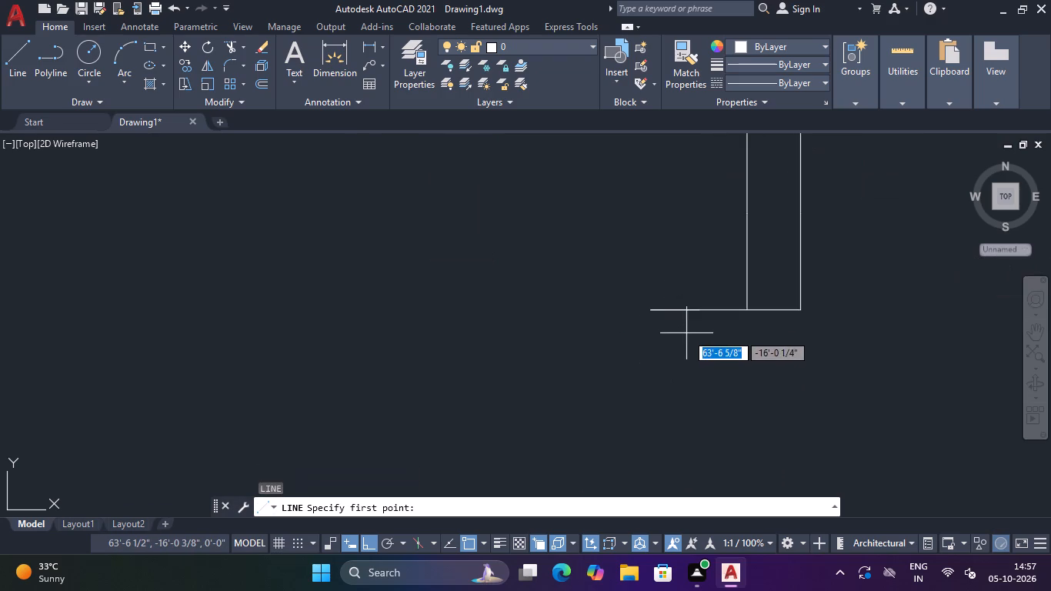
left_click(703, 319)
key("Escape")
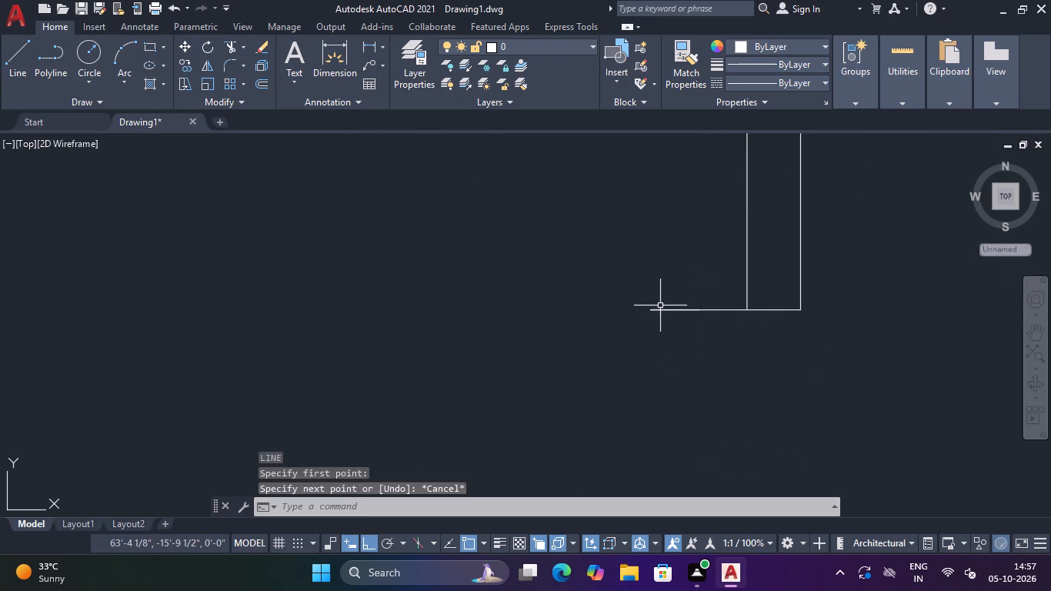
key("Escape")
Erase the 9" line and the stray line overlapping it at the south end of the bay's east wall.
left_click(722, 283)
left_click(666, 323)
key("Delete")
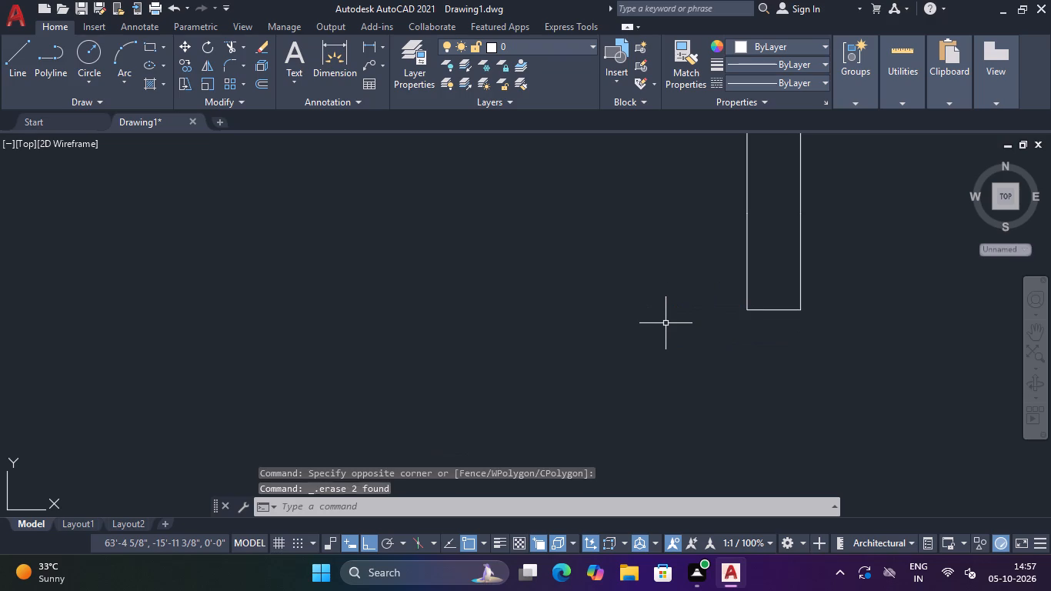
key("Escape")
Draw a stub at the bay's east wall south corner: 6" west, 9" north, and back east to the wall face.
type("L")
key("space")
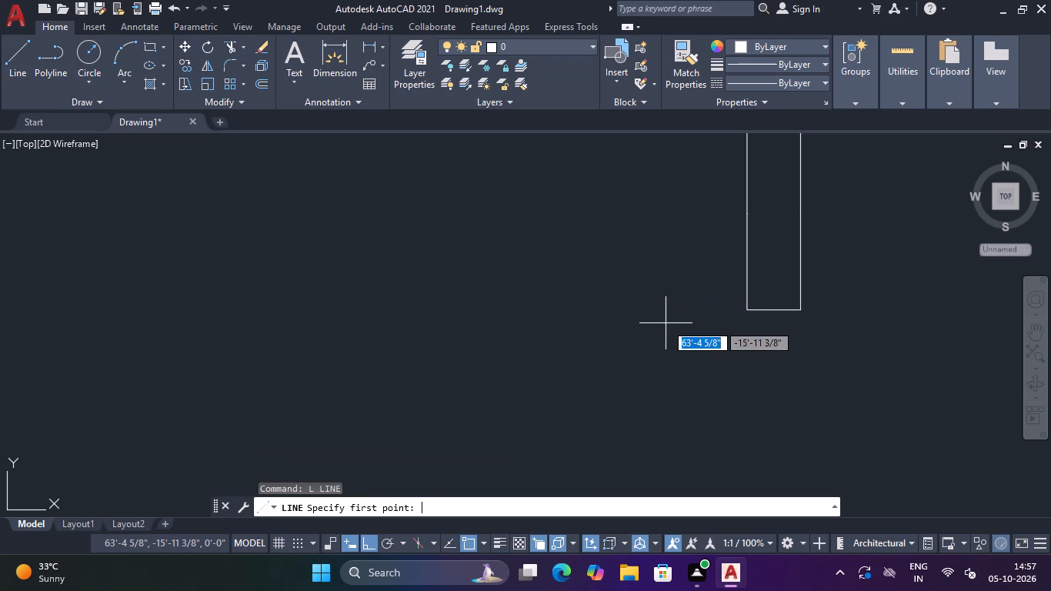
left_click(746, 309)
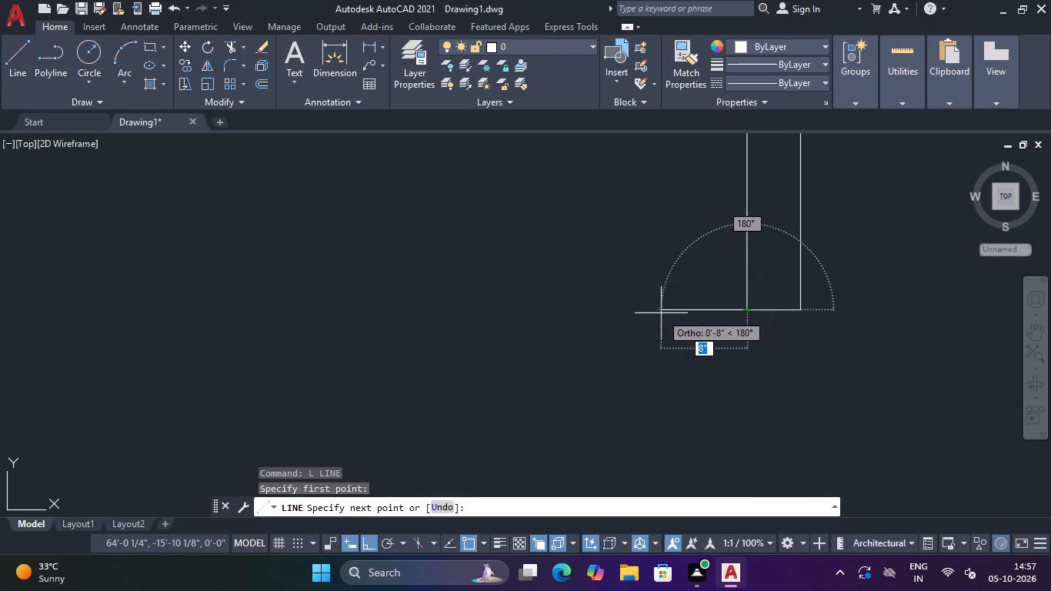
key("6")
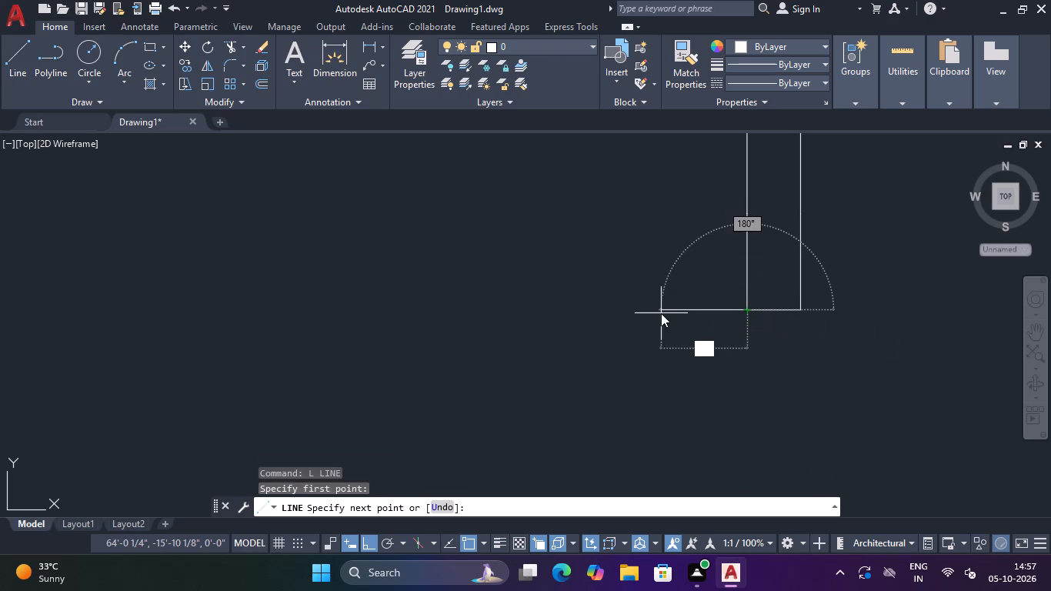
key("shift+quotedbl")
key("Return")
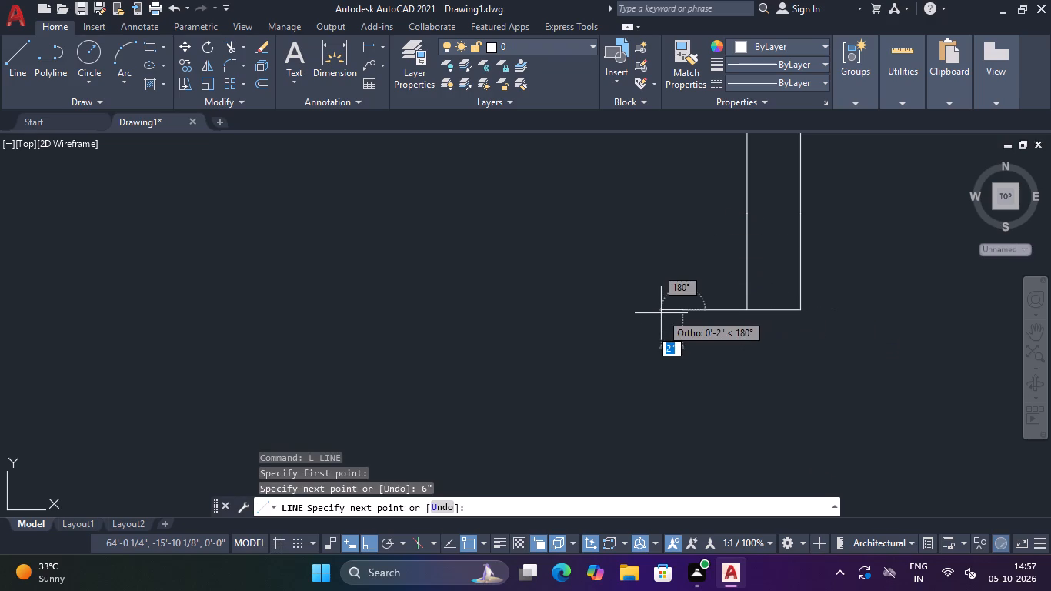
key("9")
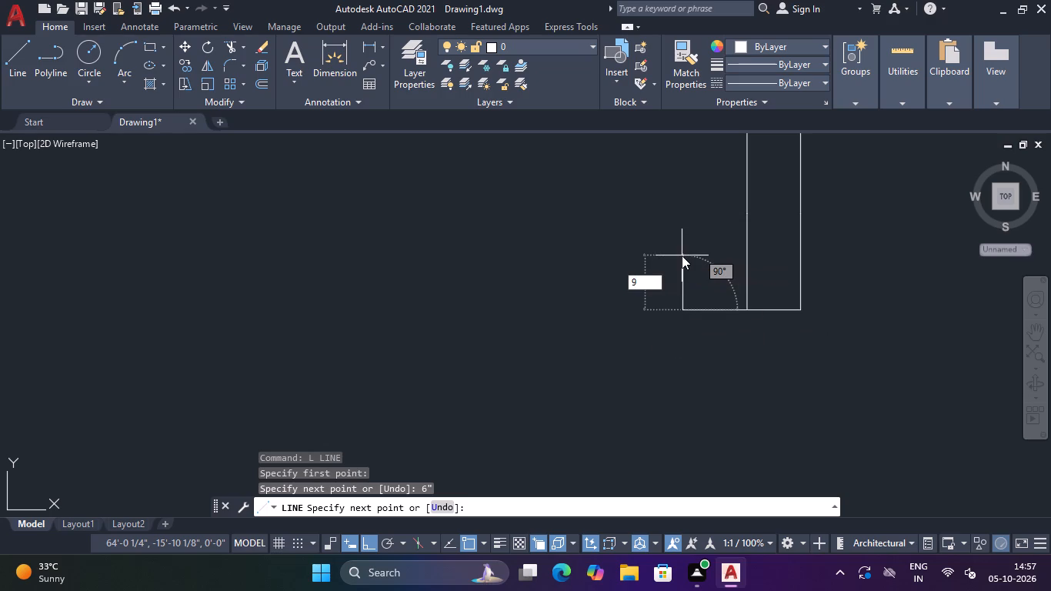
key("shift+quotedbl")
key("Return")
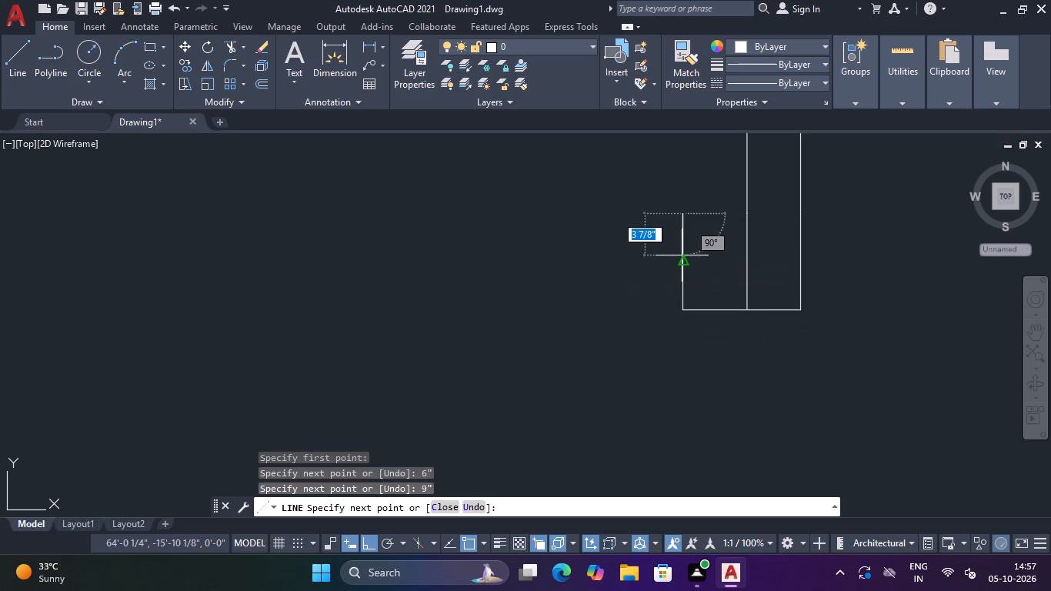
left_click(746, 214)
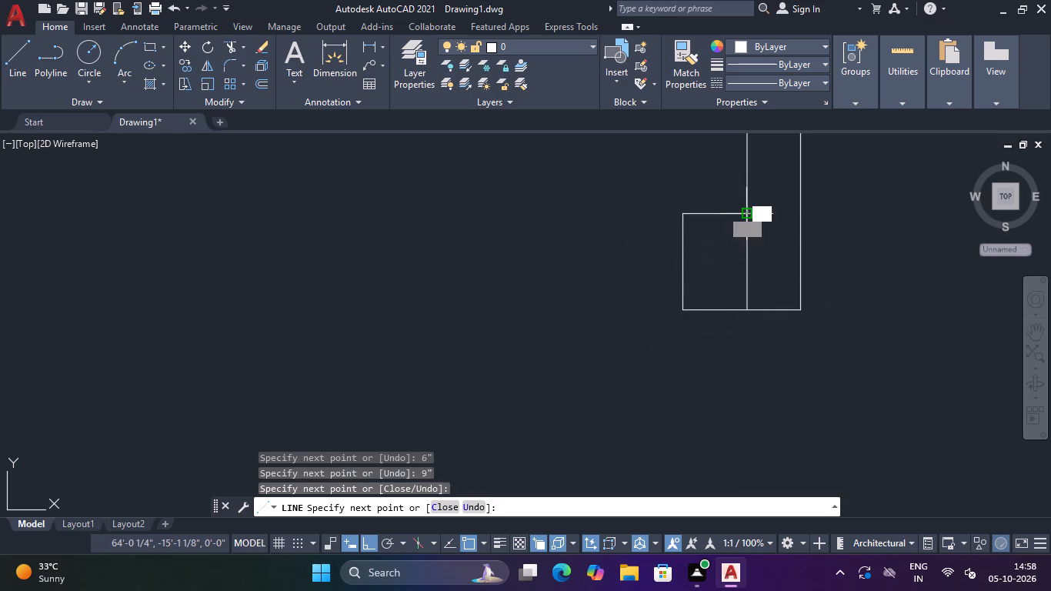
key("Escape")
Trim the wall face lines inside the east and west stubs so each stub merges with its parking bay wall.
type("TR")
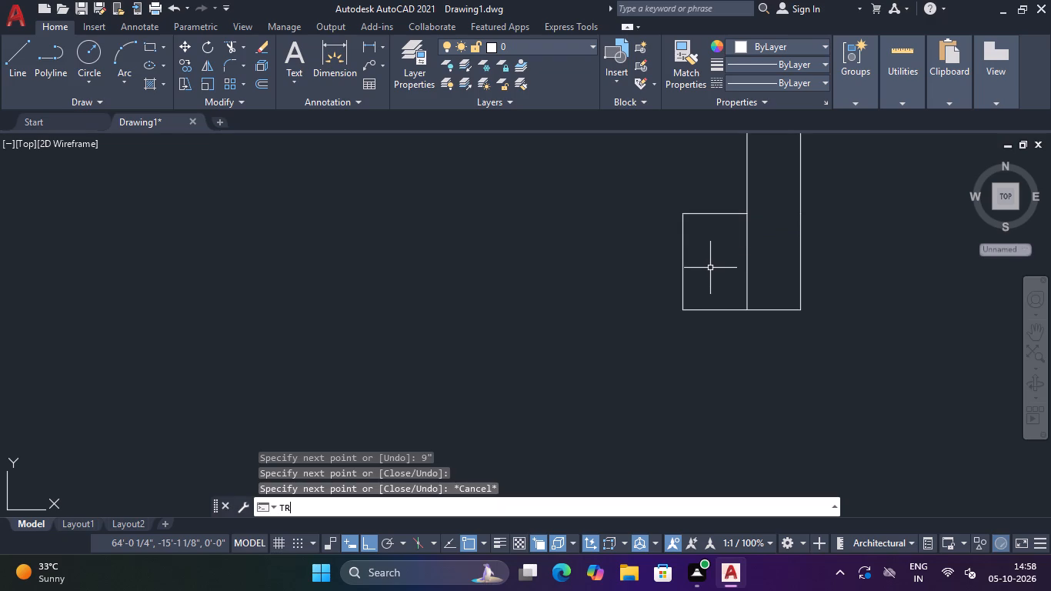
key("space")
left_click_drag(710, 268, 744, 268)
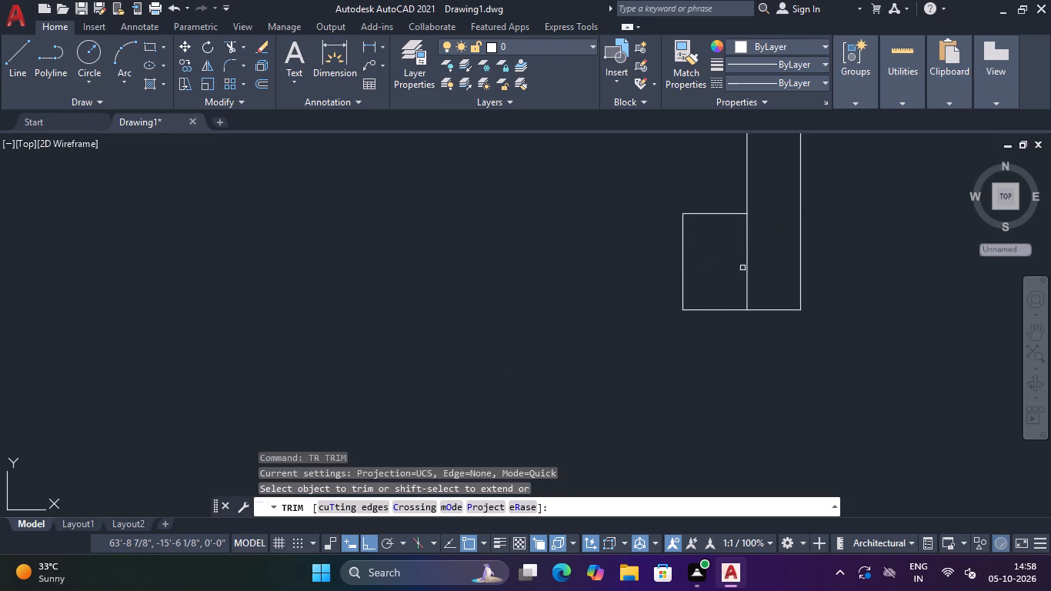
left_click_drag(744, 268, 755, 265)
left_click(749, 262)
scroll(732, 266, "down", 5)
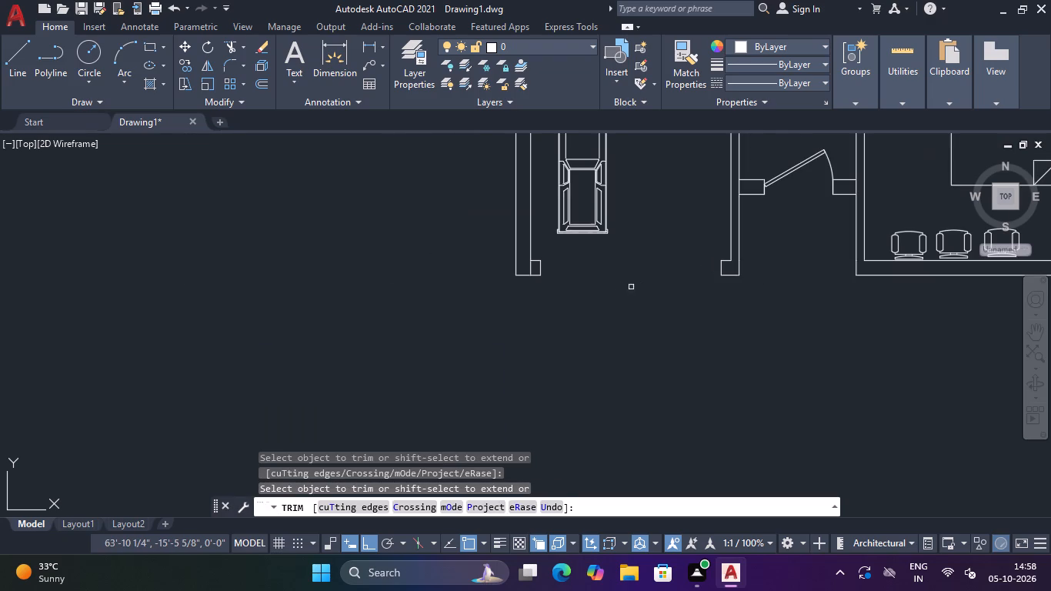
scroll(527, 269, "up", 3)
left_click(531, 254)
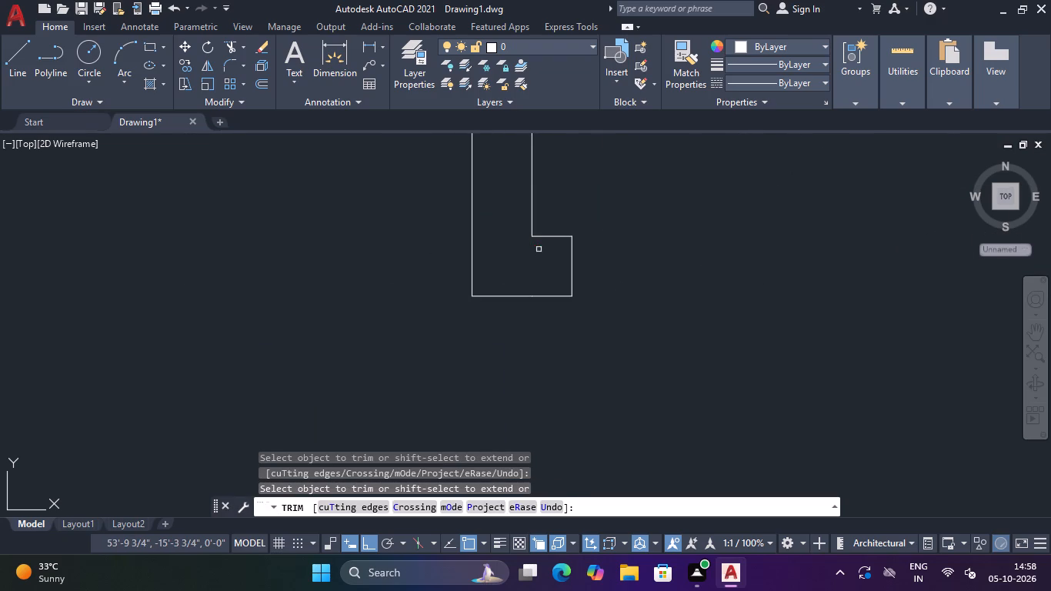
Measure the length of the truck in the parking bay along its east side.
scroll(546, 255, "down", 3)
middle_click_drag(647, 279, 623, 353)
key("Escape")
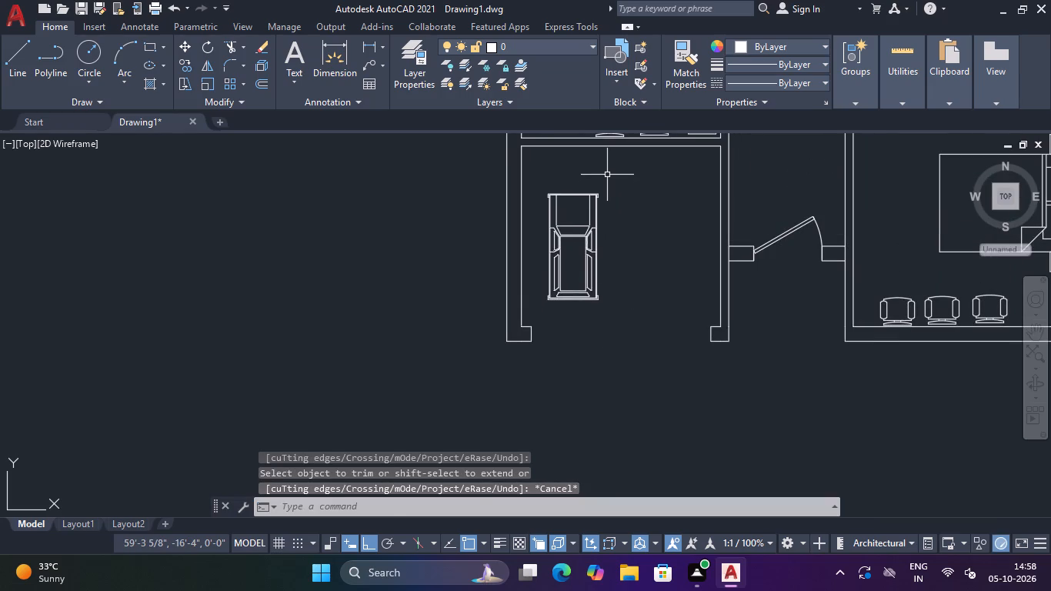
left_click(609, 176)
key("Escape")
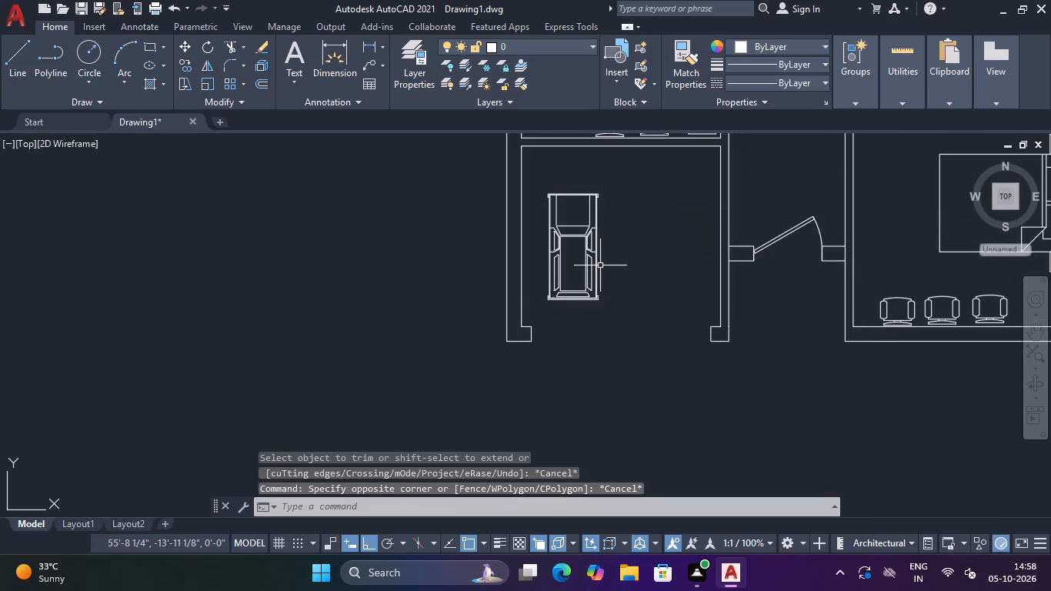
type("DLI")
key("space")
scroll(693, 179, "up", 2)
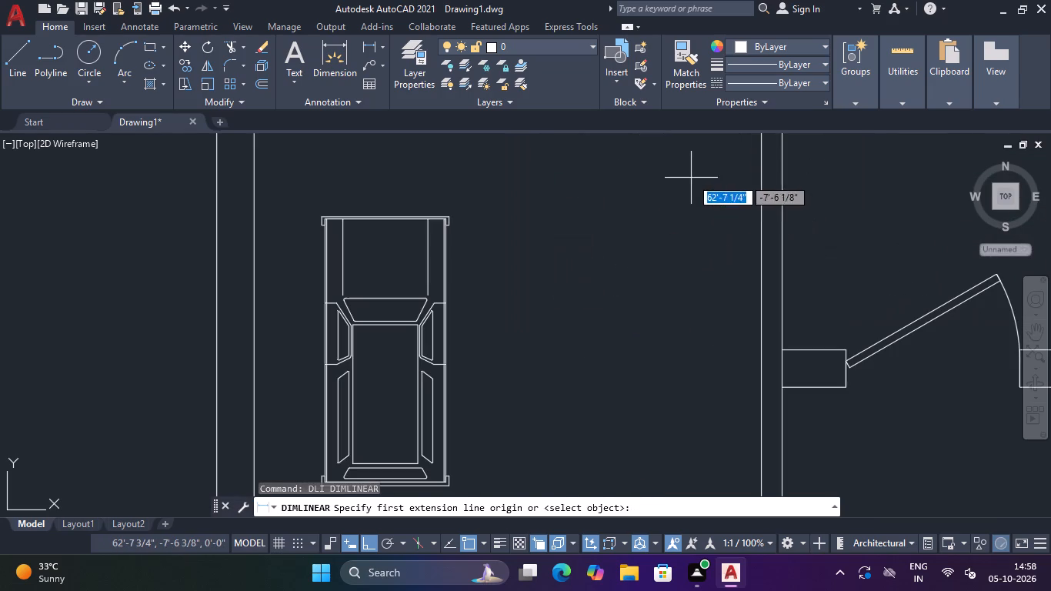
left_click(453, 221)
middle_click_drag(467, 359, 510, 224)
left_click(490, 348)
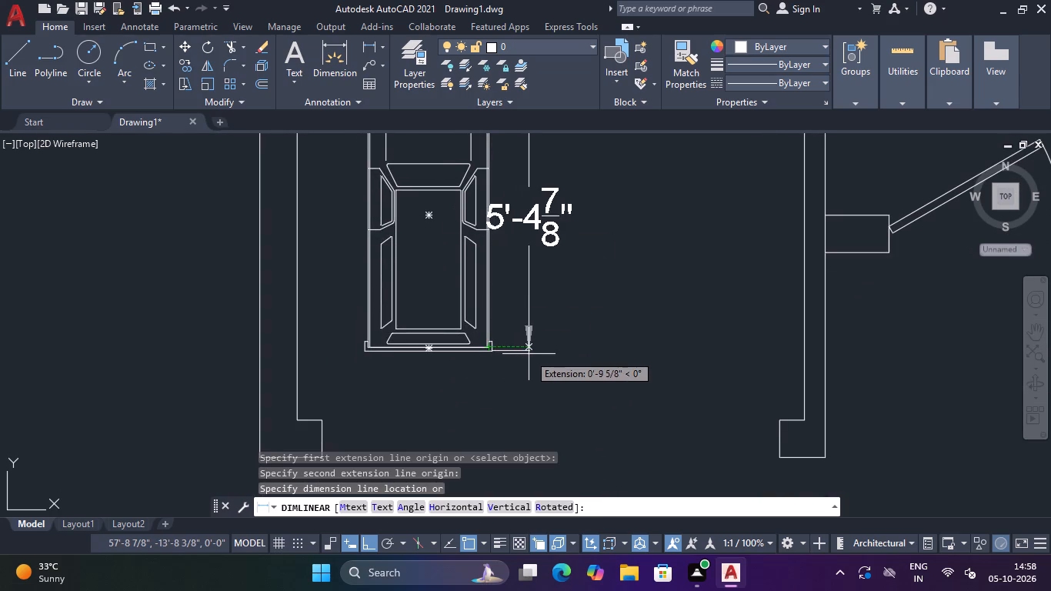
scroll(529, 354, "down", 2)
scroll(529, 354, "up", 1)
key("Escape")
Draw a tread rectangle spanning the passage wall to wall, about 9" deep, directly south of the entrance door.
scroll(556, 280, "down", 2)
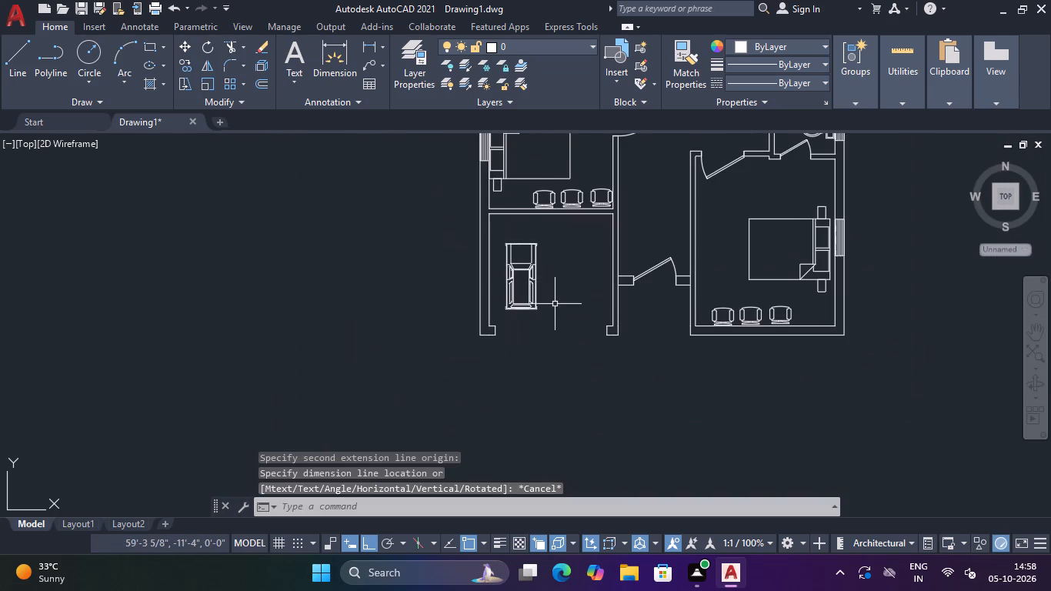
middle_click_drag(555, 304, 513, 309)
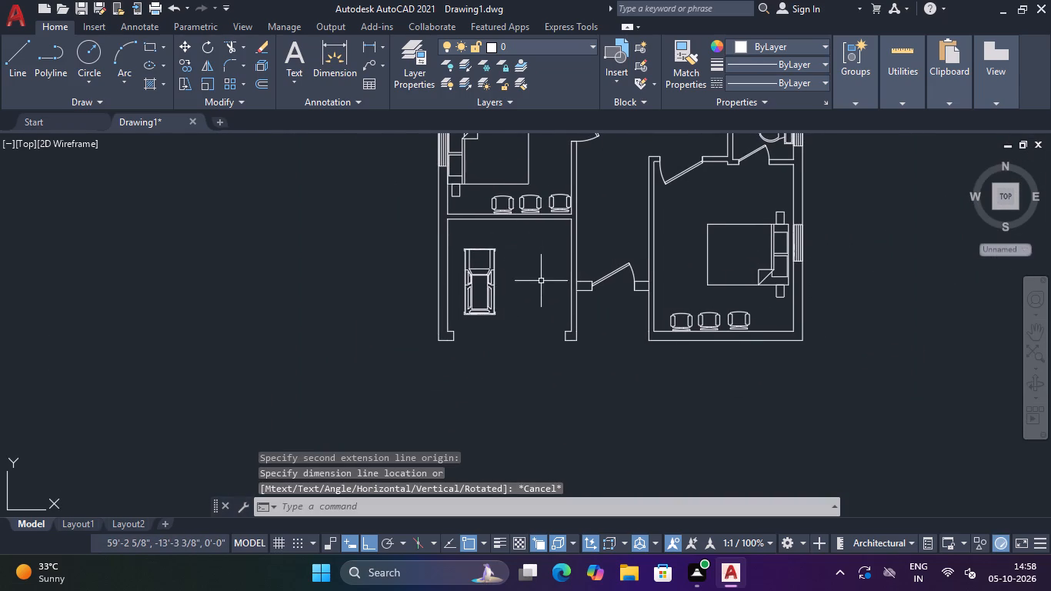
middle_click_drag(537, 282, 446, 327)
scroll(515, 352, "up", 1)
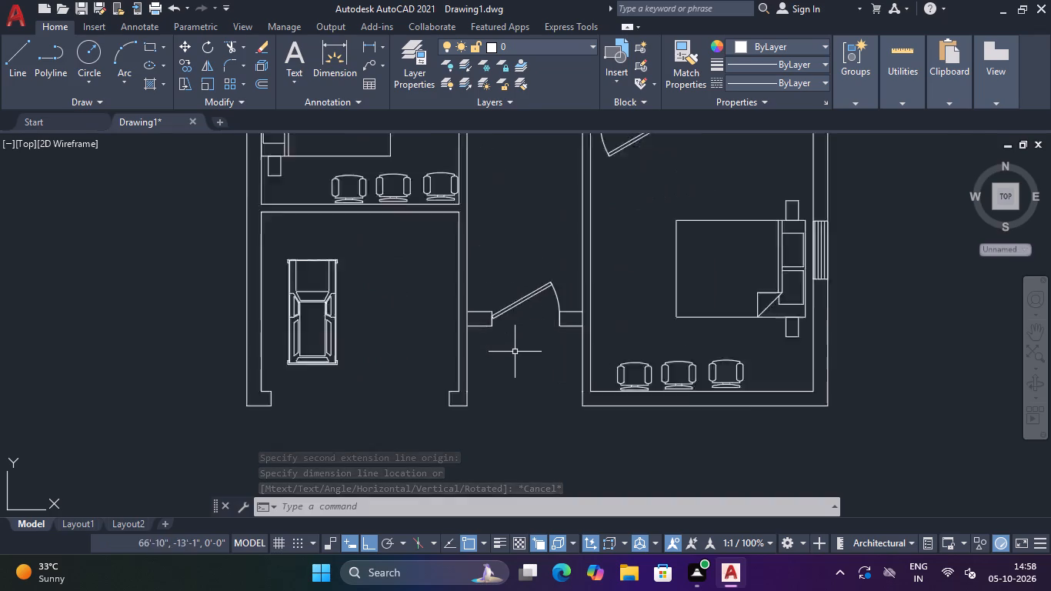
scroll(515, 352, "up", 1)
middle_click_drag(515, 356, 527, 301)
type("RE")
key("space")
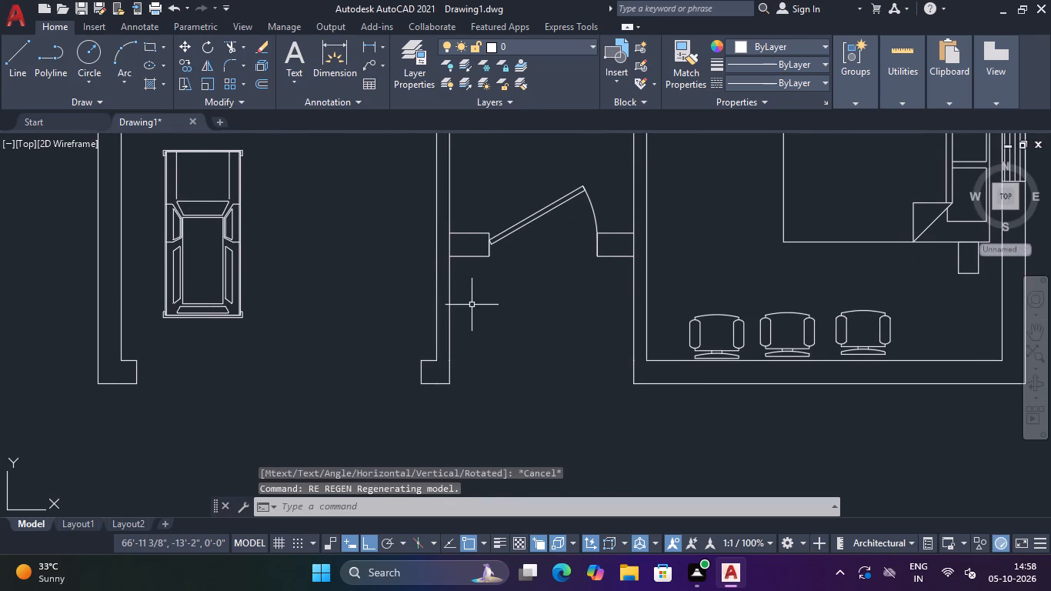
key("Escape")
key("Escape")
type("REC")
key("space")
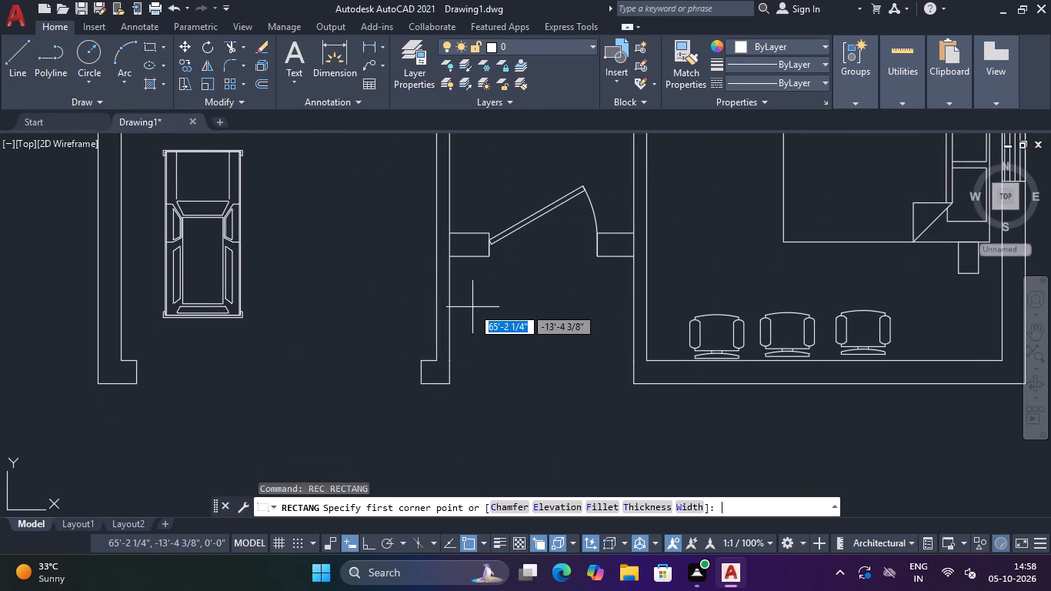
left_click(452, 259)
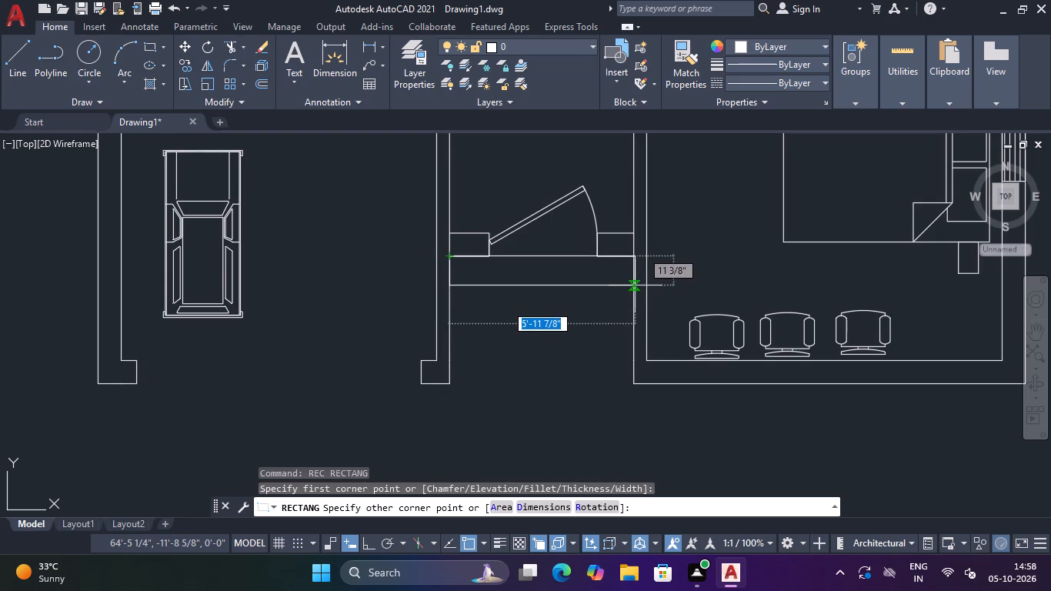
key("Tab")
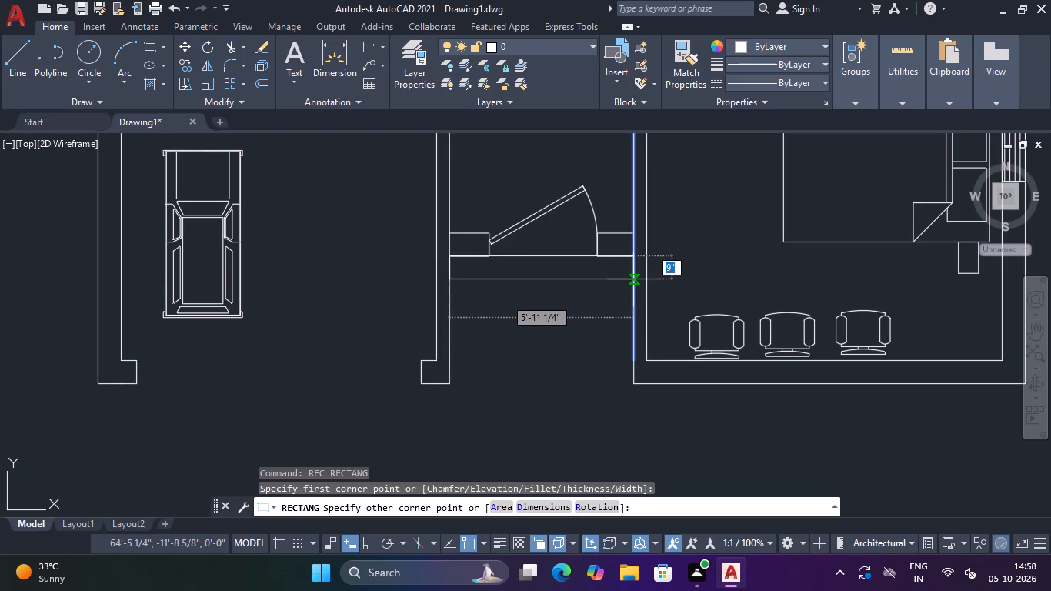
type("10")
key("shift+quotedbl")
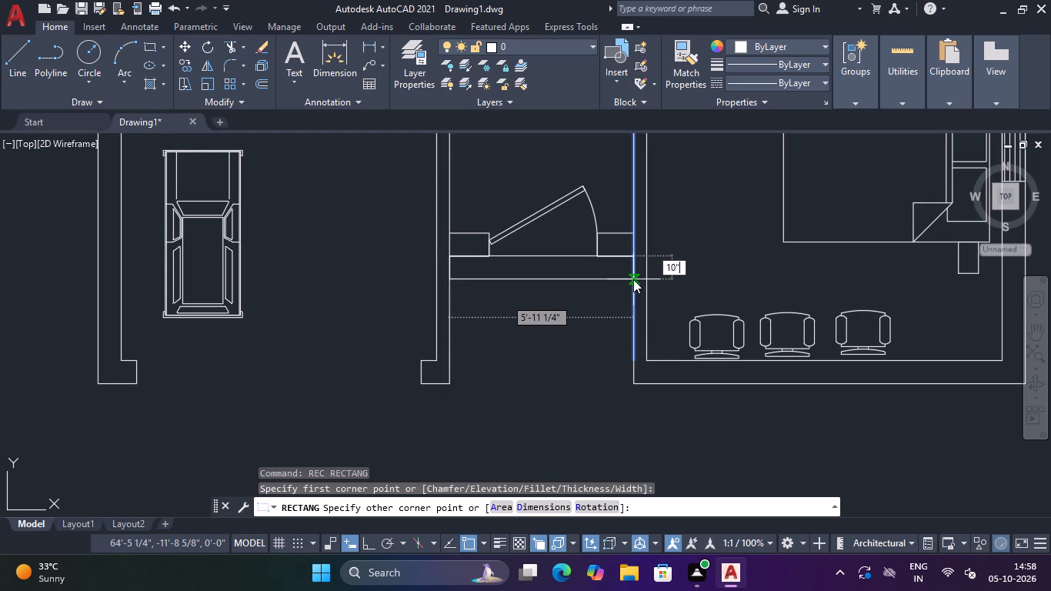
left_click(633, 279)
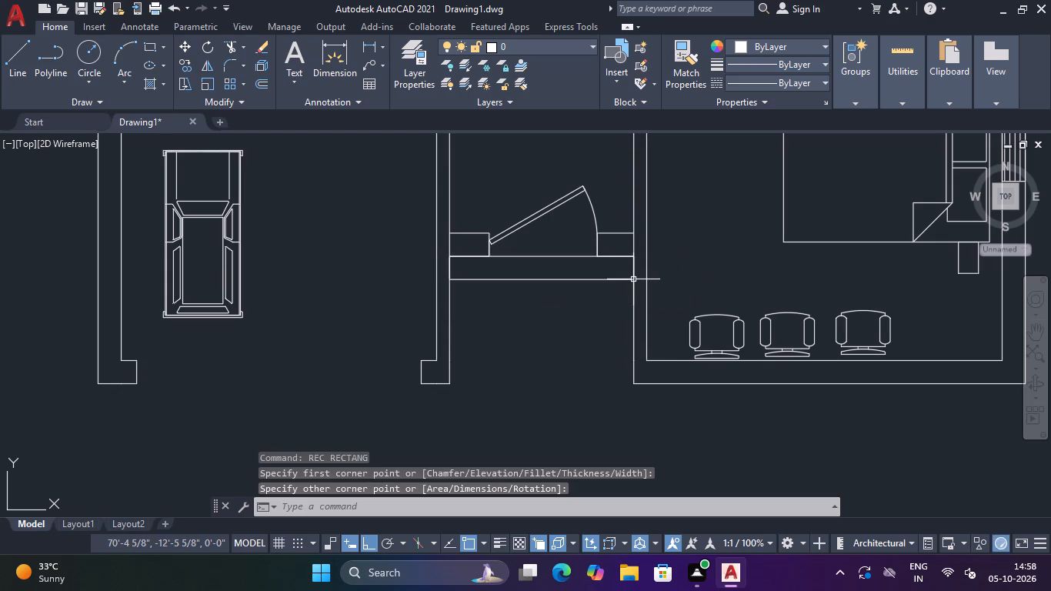
Copy the tread rectangle four times southward, edge to edge, to form a flight of entrance steps.
left_click(525, 272)
left_click(517, 283)
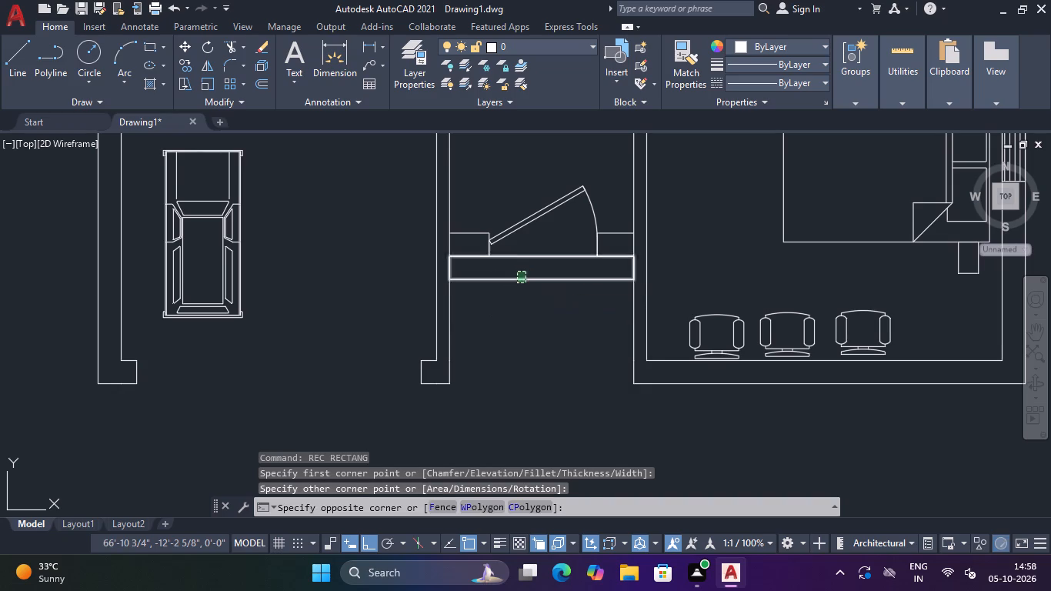
type("CO")
key("space")
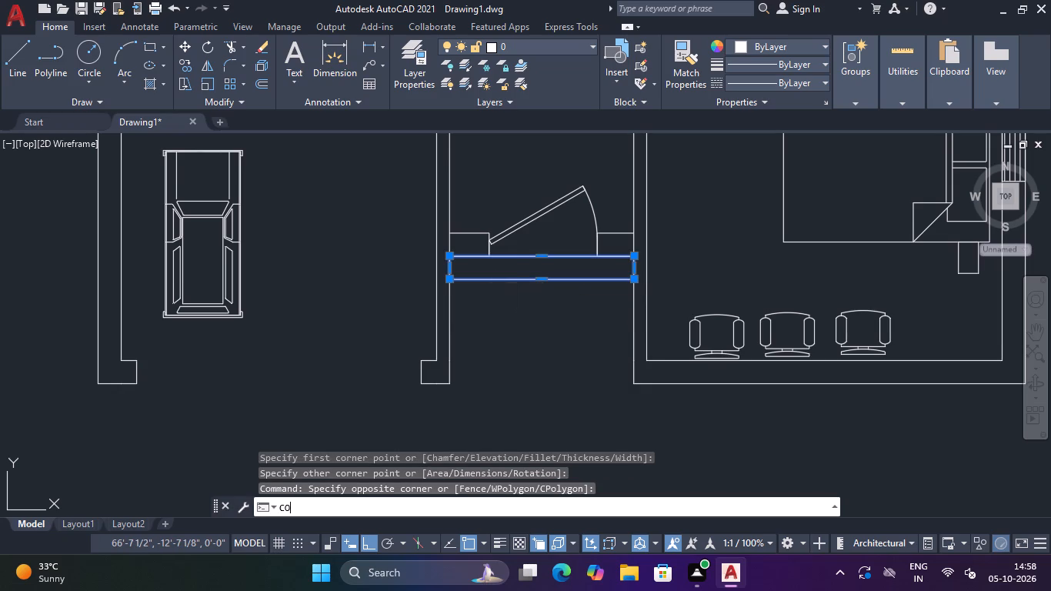
left_click(632, 258)
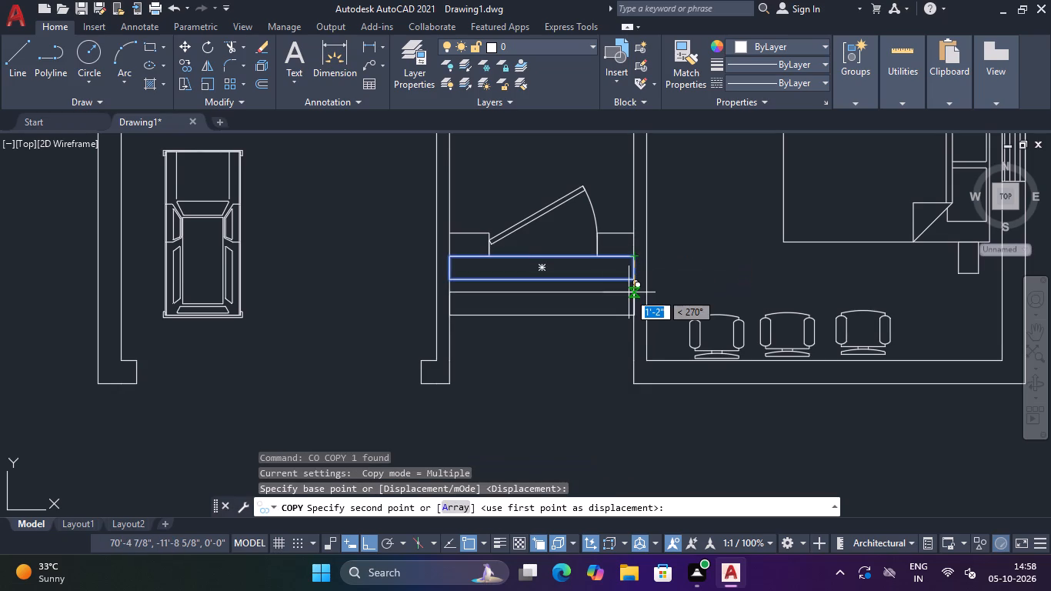
left_click(630, 282)
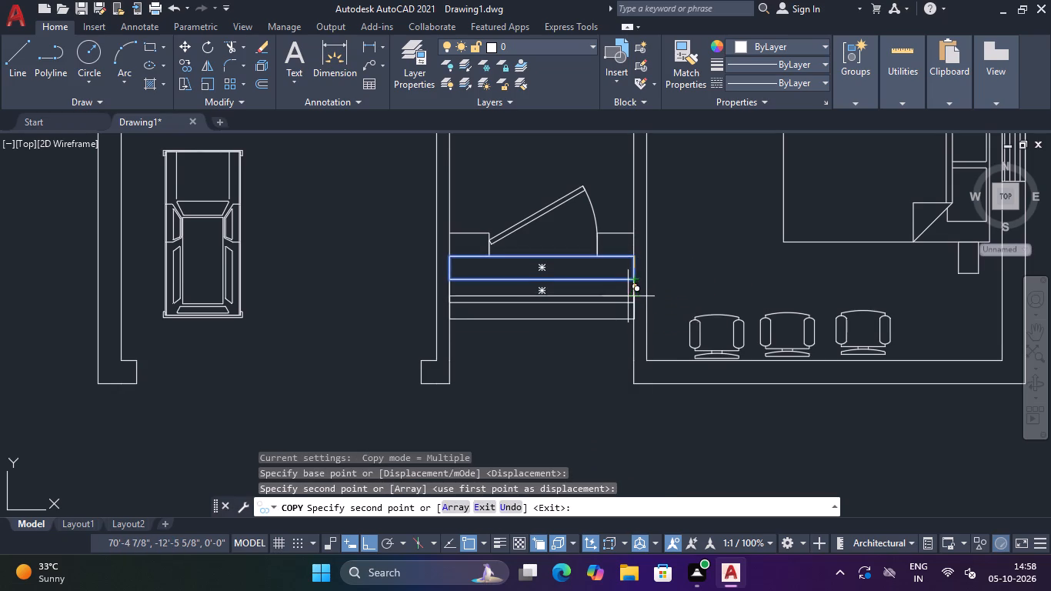
left_click(631, 304)
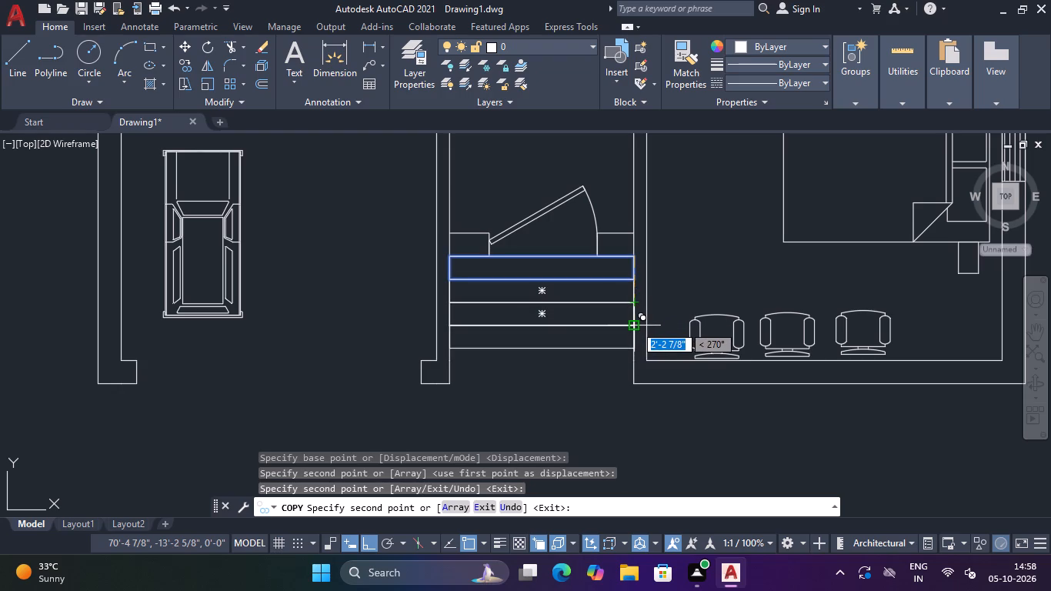
left_click(635, 325)
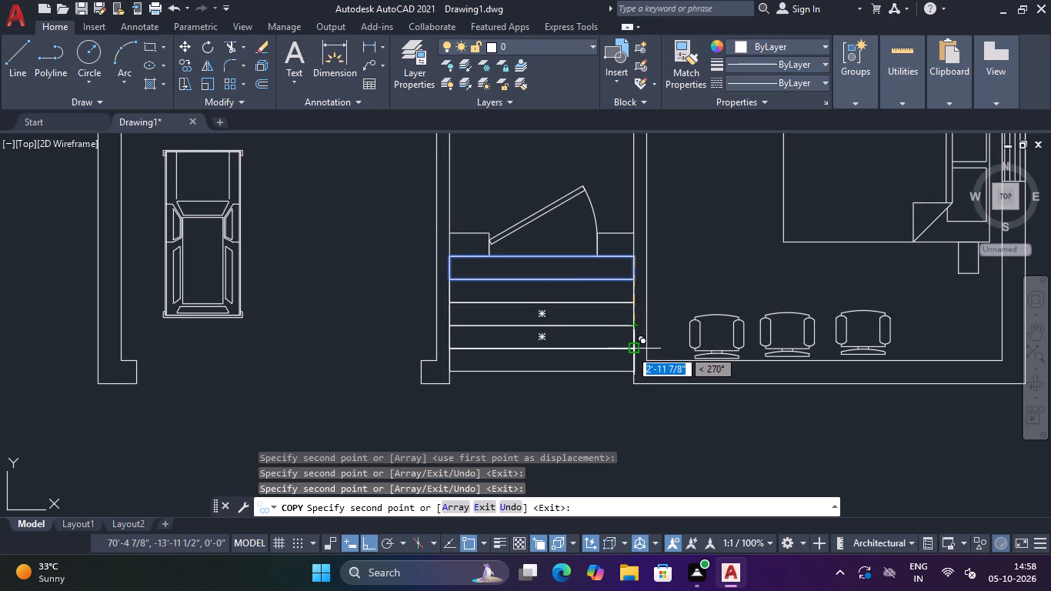
left_click(630, 349)
key("Escape")
middle_click_drag(571, 404, 623, 379)
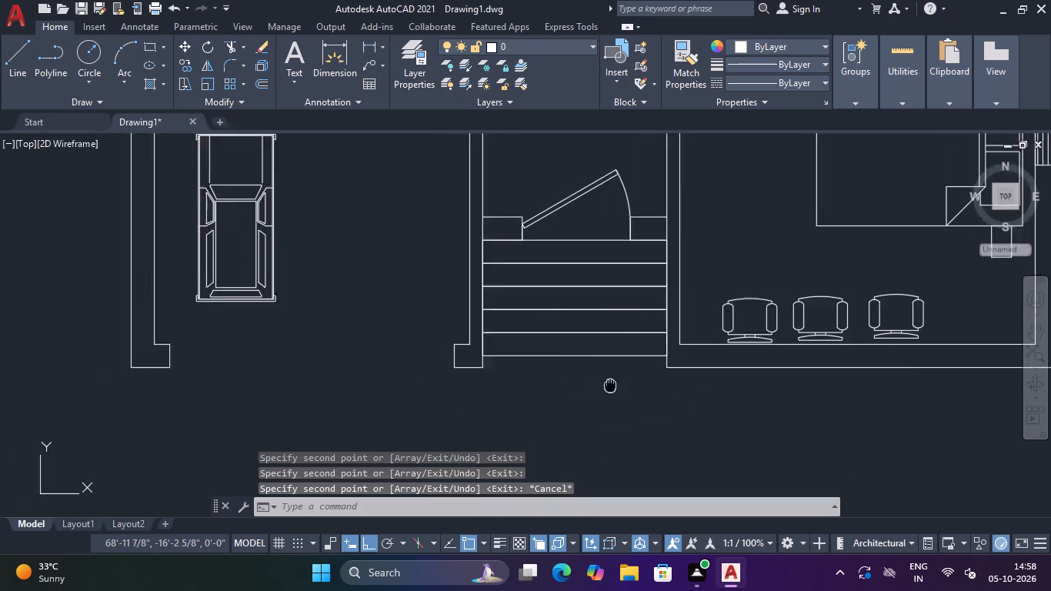
middle_click_drag(623, 379, 644, 371)
Trim the passage wall lines at the outer ends of both entrance door stubs so the stubs merge with the walls.
scroll(636, 372, "down", 1)
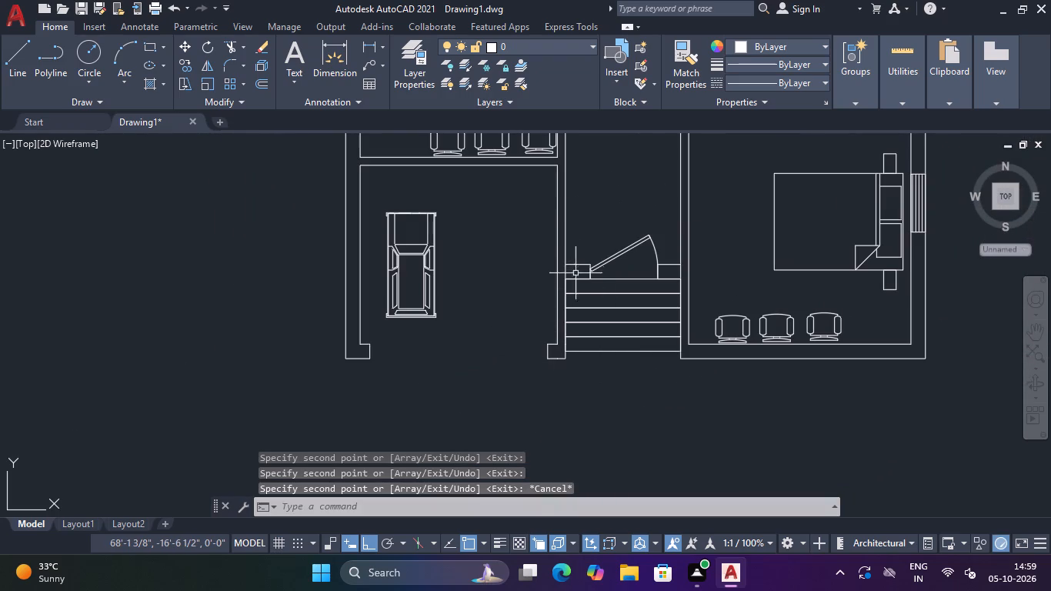
scroll(579, 262, "up", 2)
type("TR")
key("space")
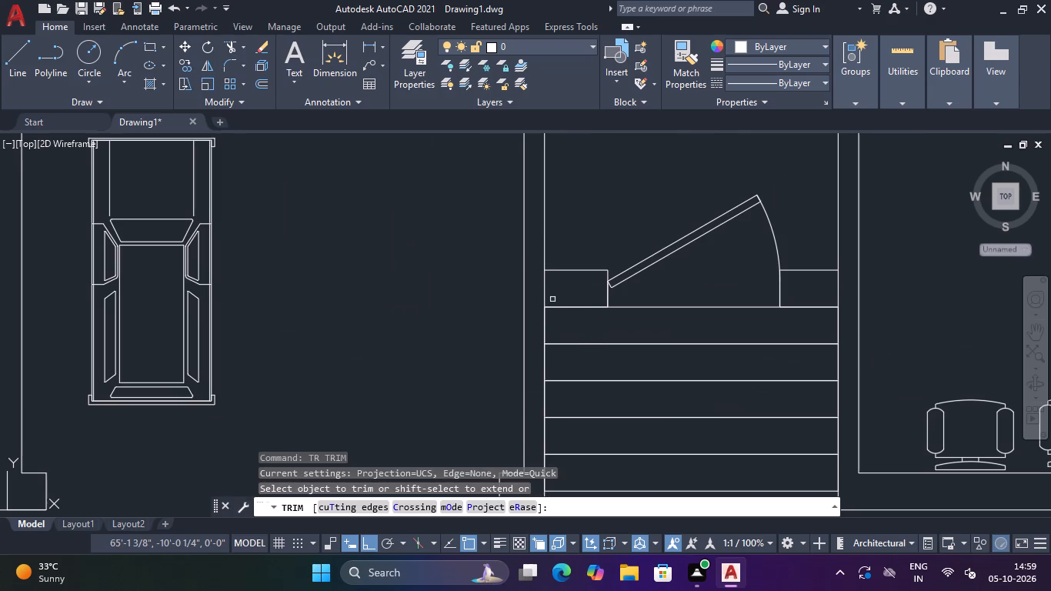
left_click_drag(553, 298, 540, 298)
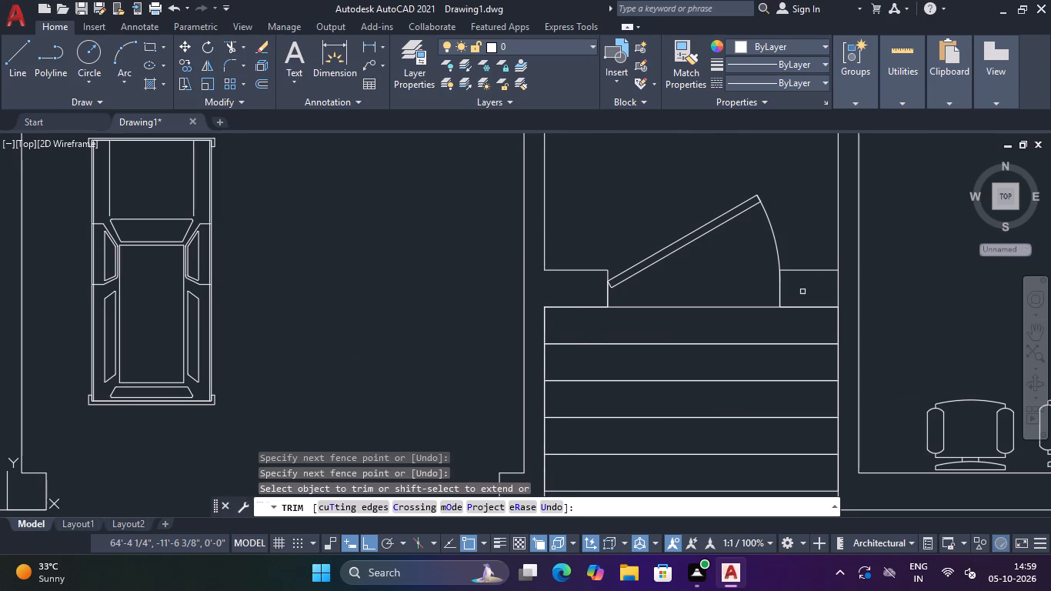
left_click_drag(842, 285, 836, 289)
scroll(830, 292, "down", 1)
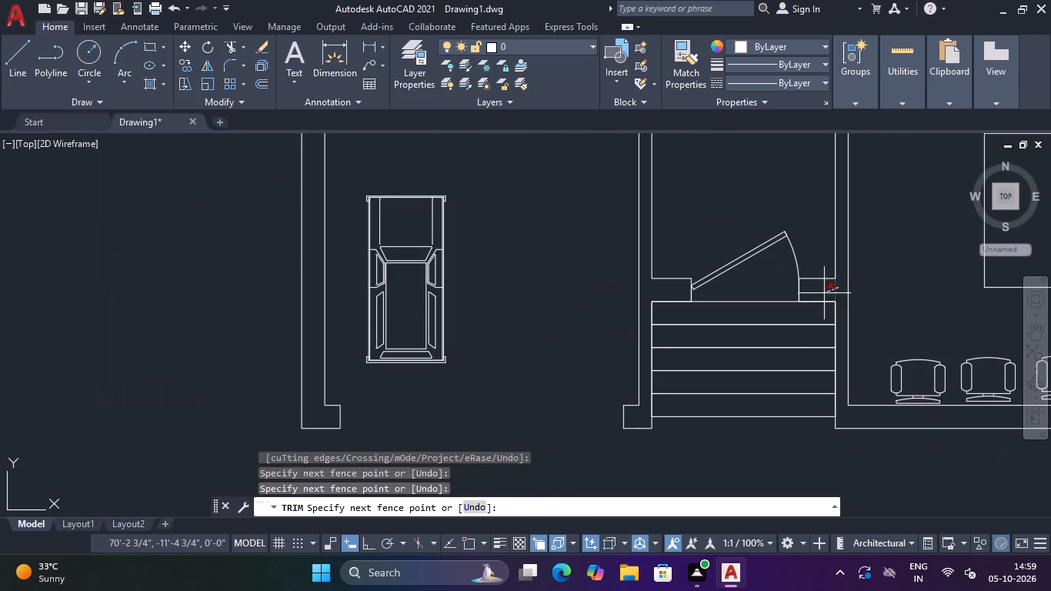
left_click(823, 292)
scroll(821, 292, "down", 1)
middle_click_drag(759, 204, 746, 244)
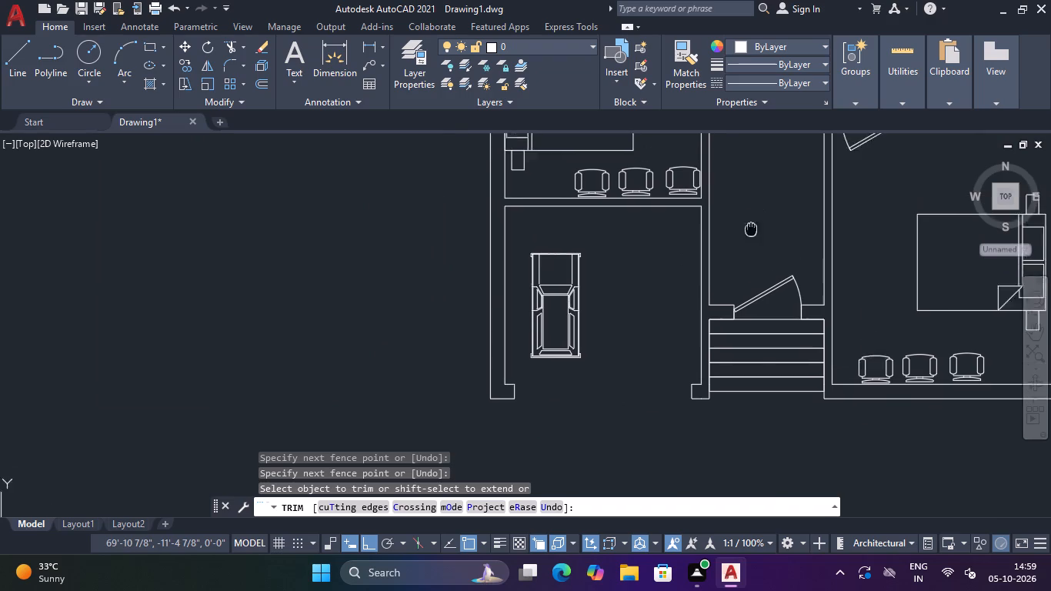
middle_click_drag(746, 244, 715, 358)
scroll(716, 356, "down", 2)
scroll(716, 356, "up", 2)
middle_click_drag(716, 352, 716, 252)
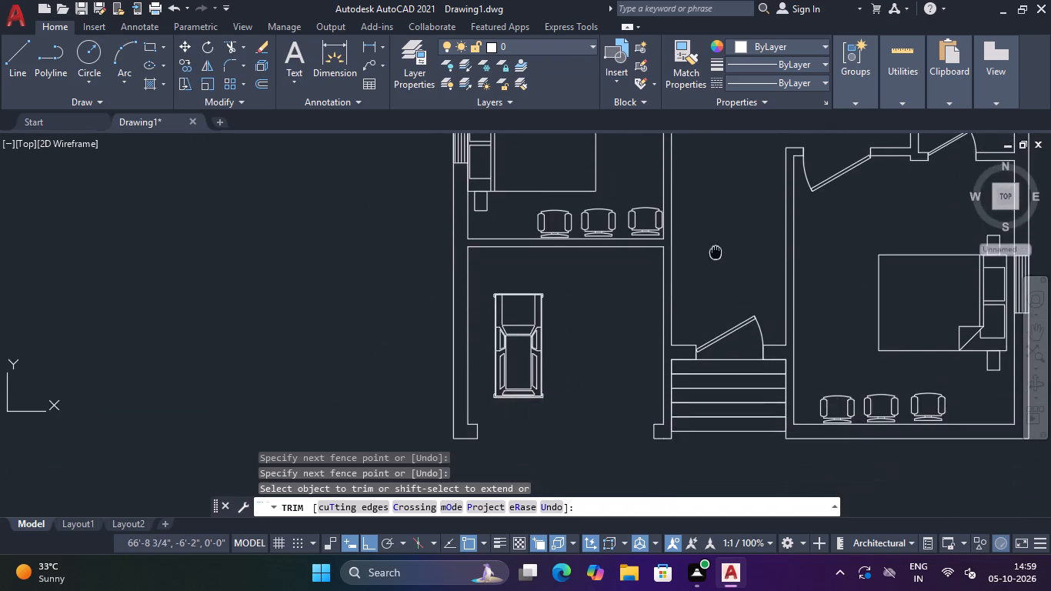
middle_click_drag(716, 252, 718, 238)
key("Escape")
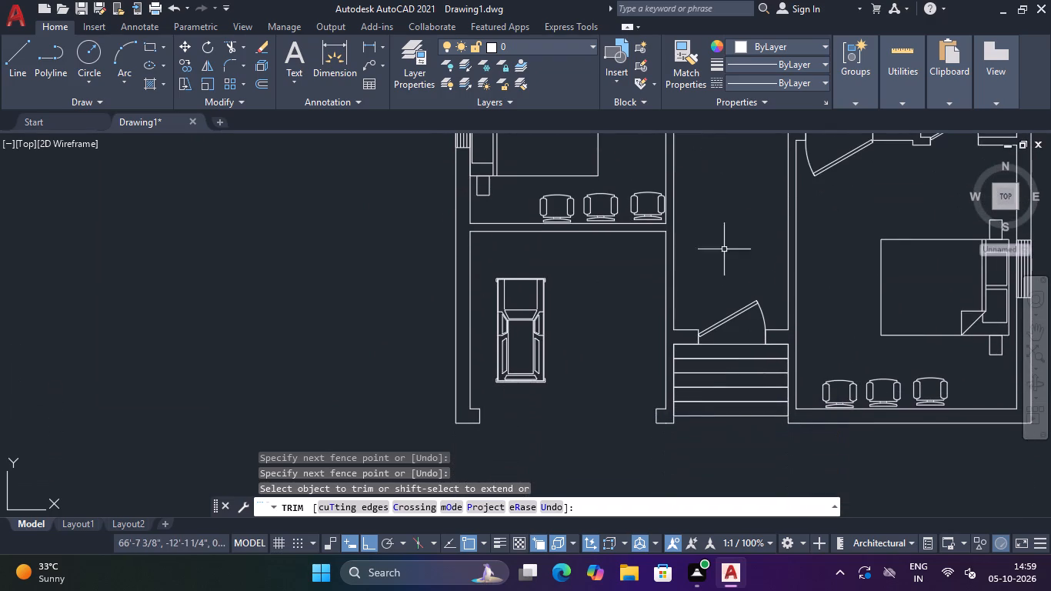
key("Escape")
Move the entrance door north from the outer corner of its west jamb to the jamb's midpoint.
left_click(756, 285)
left_click(746, 319)
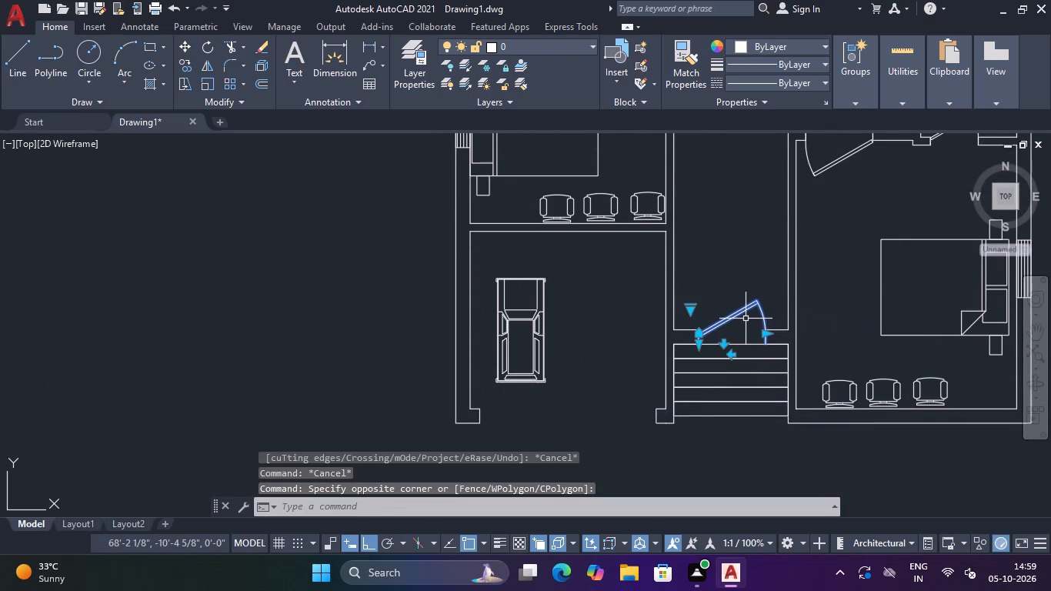
type("M")
key("space")
scroll(709, 348, "up", 3)
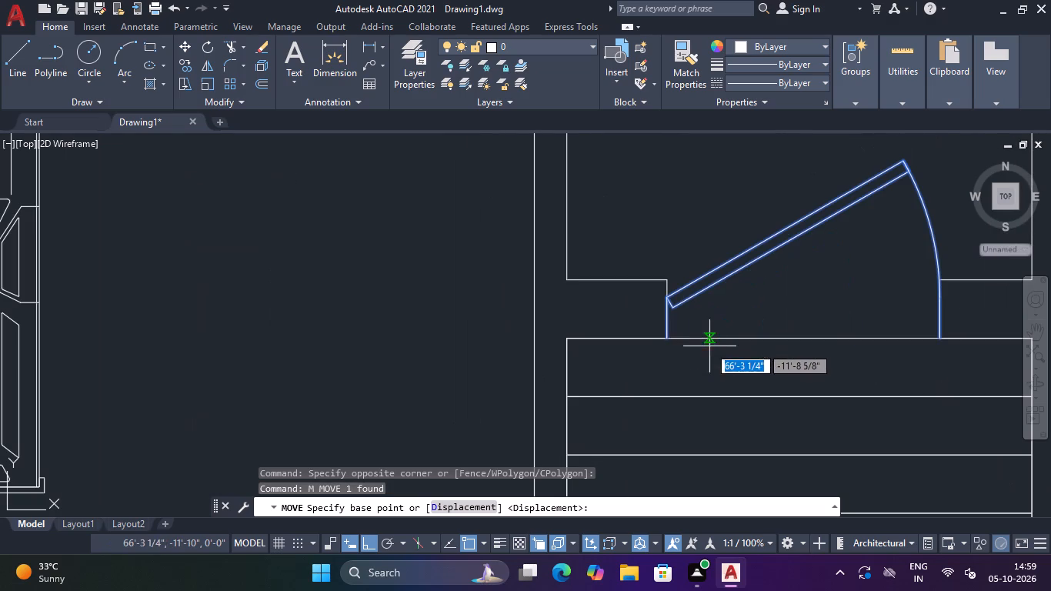
left_click(665, 336)
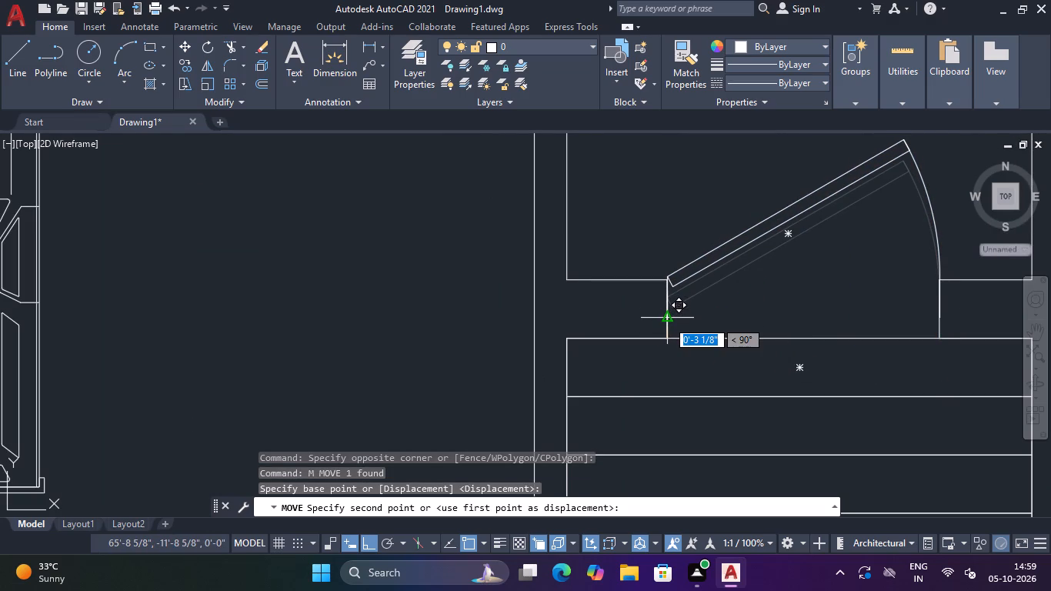
left_click(666, 308)
scroll(666, 307, "down", 4)
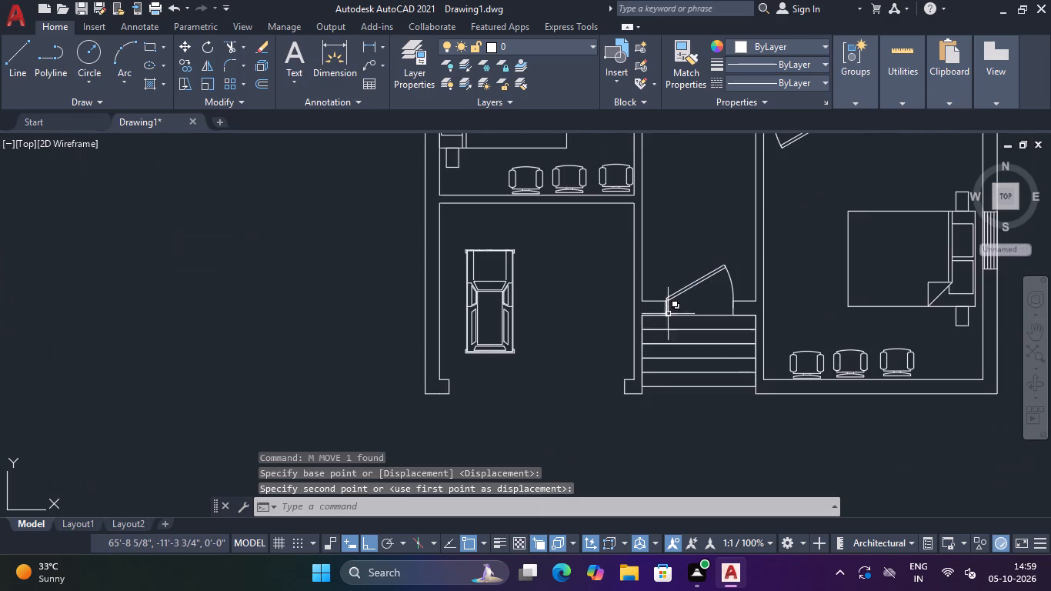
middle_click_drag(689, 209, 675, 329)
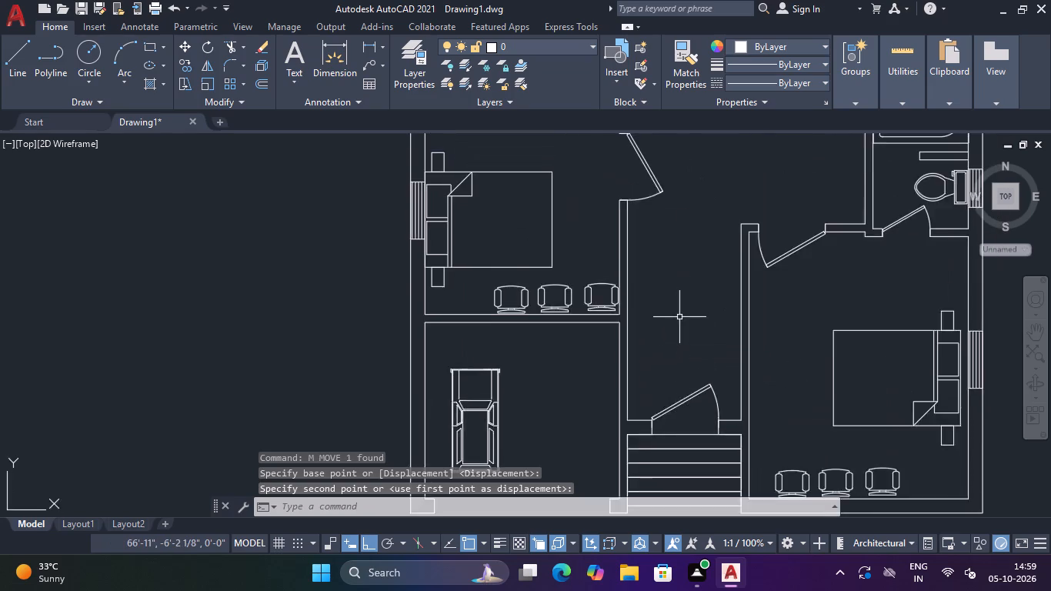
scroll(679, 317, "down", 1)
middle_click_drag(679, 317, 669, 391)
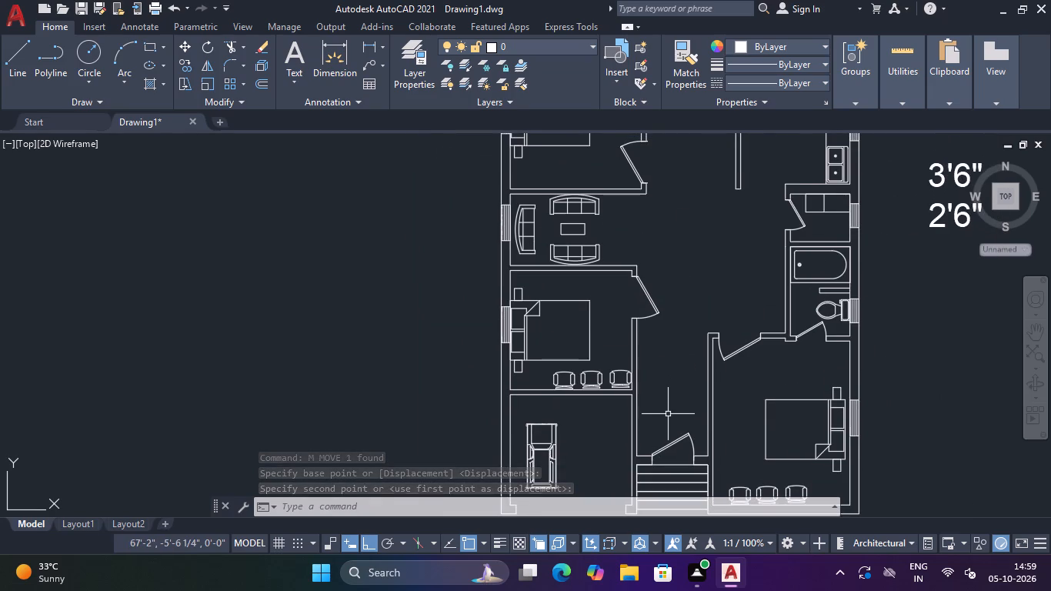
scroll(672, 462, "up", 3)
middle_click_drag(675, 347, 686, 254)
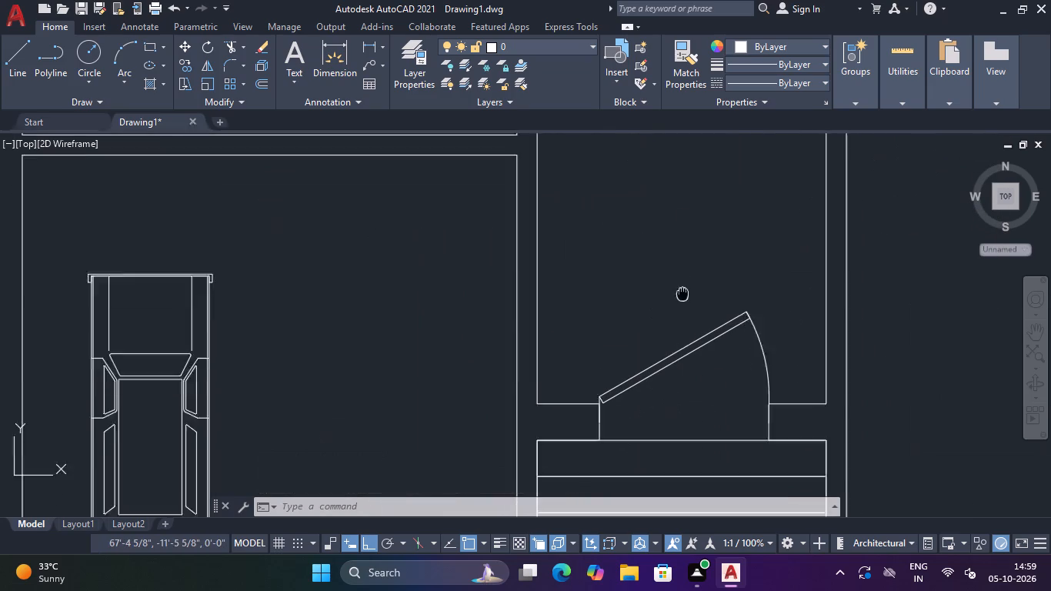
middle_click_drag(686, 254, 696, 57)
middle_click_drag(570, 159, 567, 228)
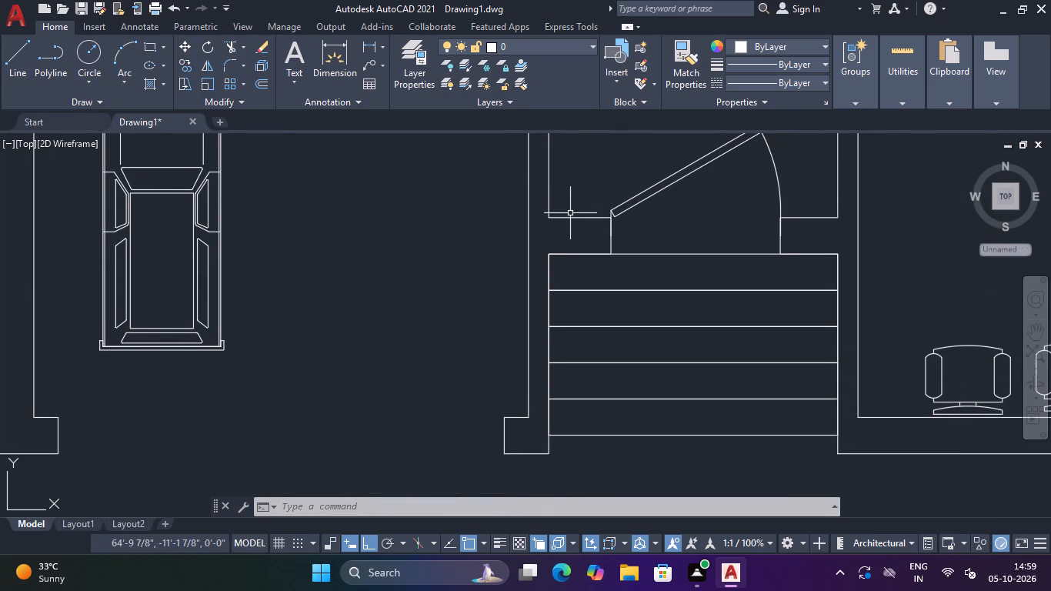
Offset the north edge lines of both entrance door stubs 6" southward.
type("O")
key("space")
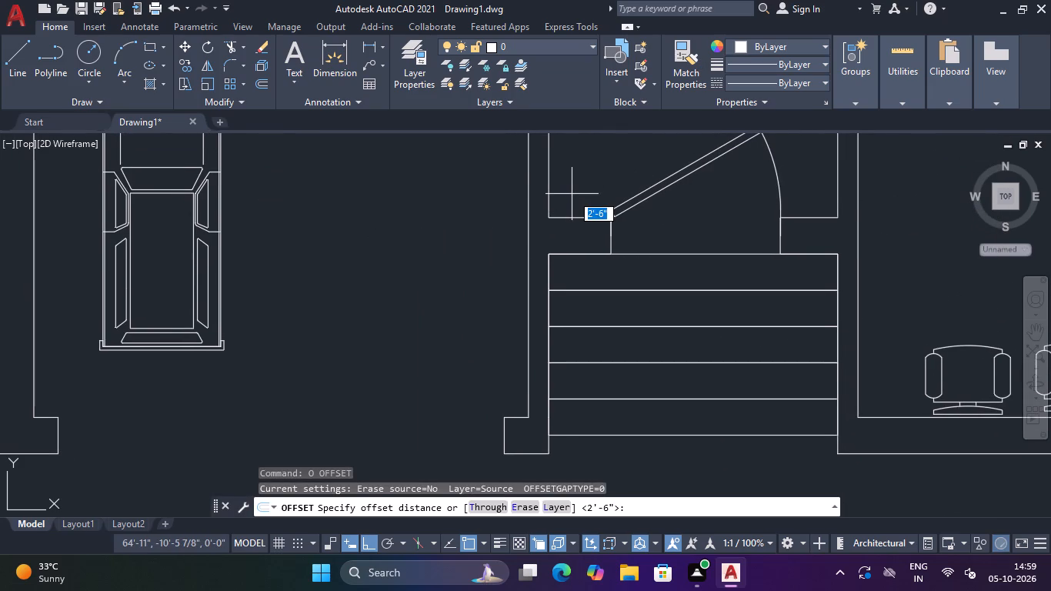
type("6\"")
key("Return")
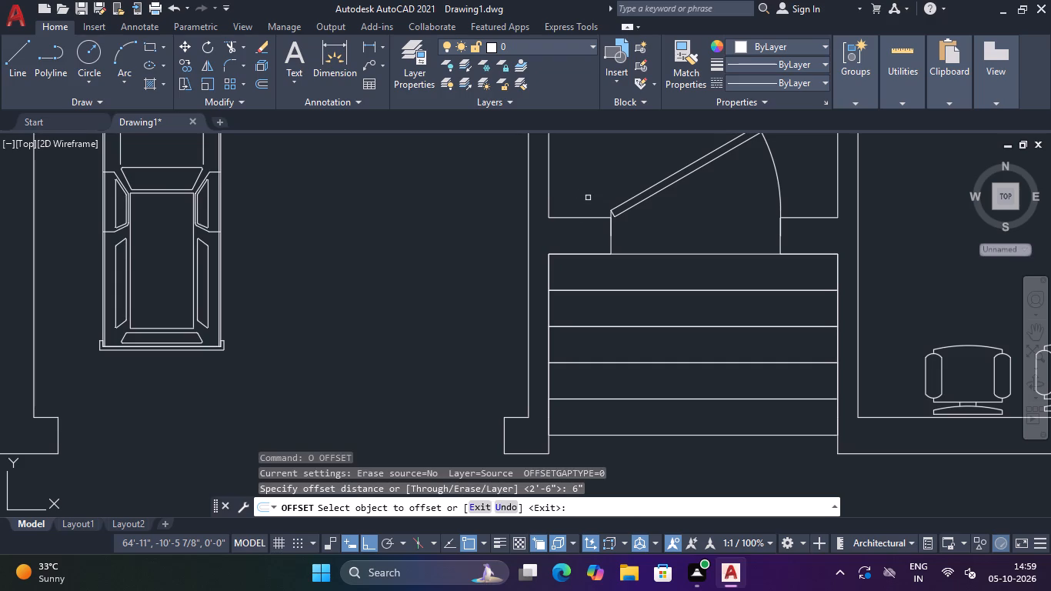
left_click(584, 219)
left_click(579, 230)
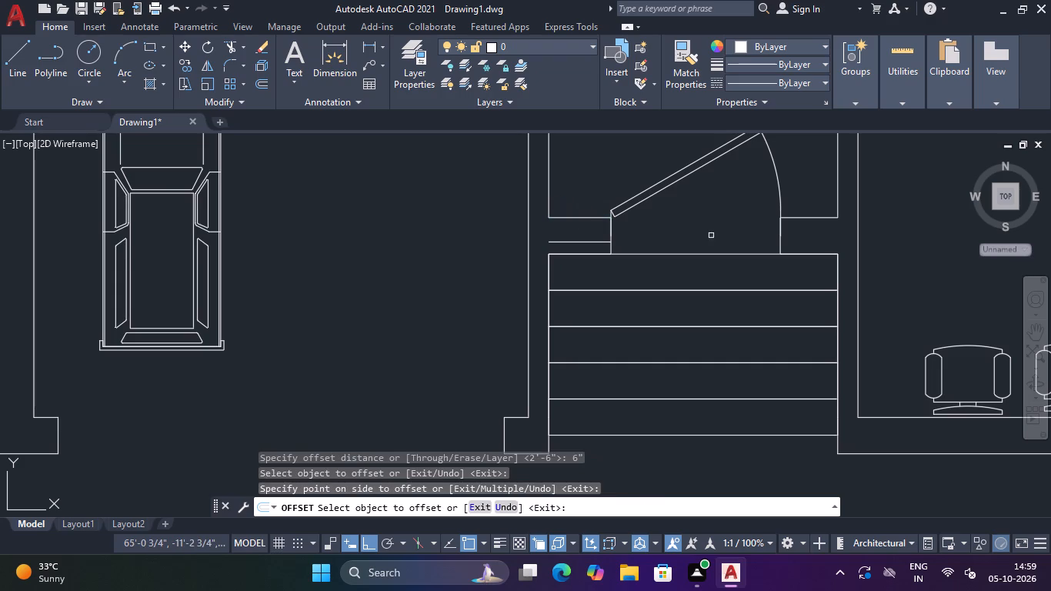
left_click(796, 219)
left_click(806, 232)
key("Escape")
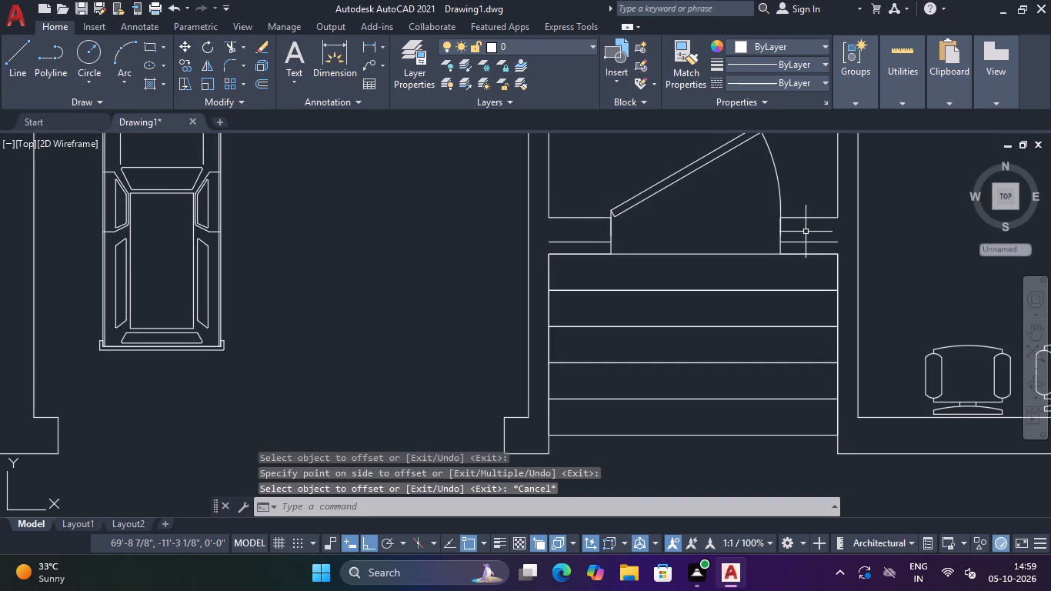
Draw short lines along the passage walls from the outer ends of both offset stub lines down to the top tread.
type("L")
key("space")
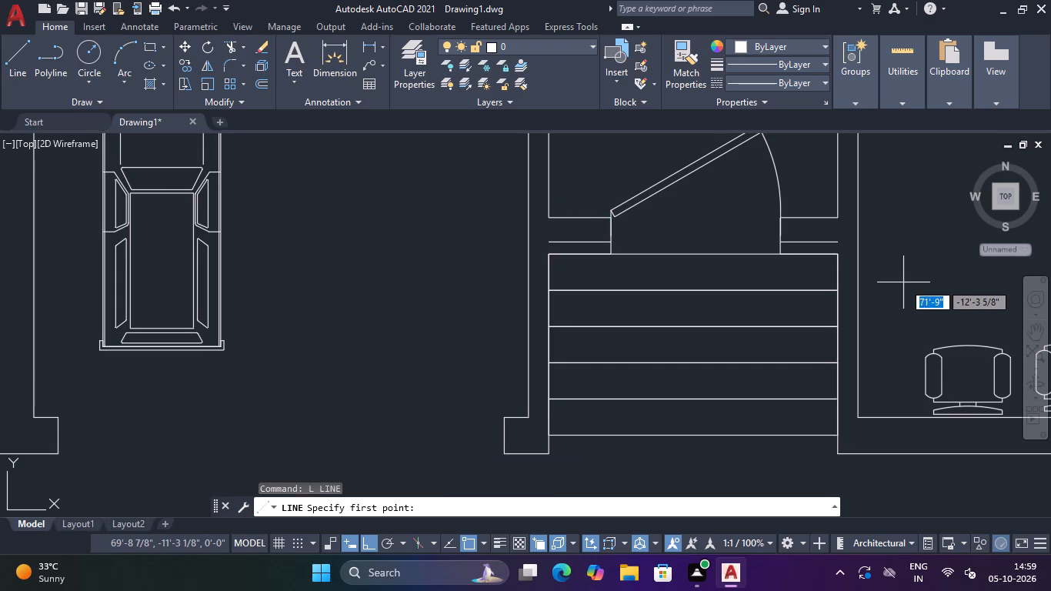
left_click(839, 243)
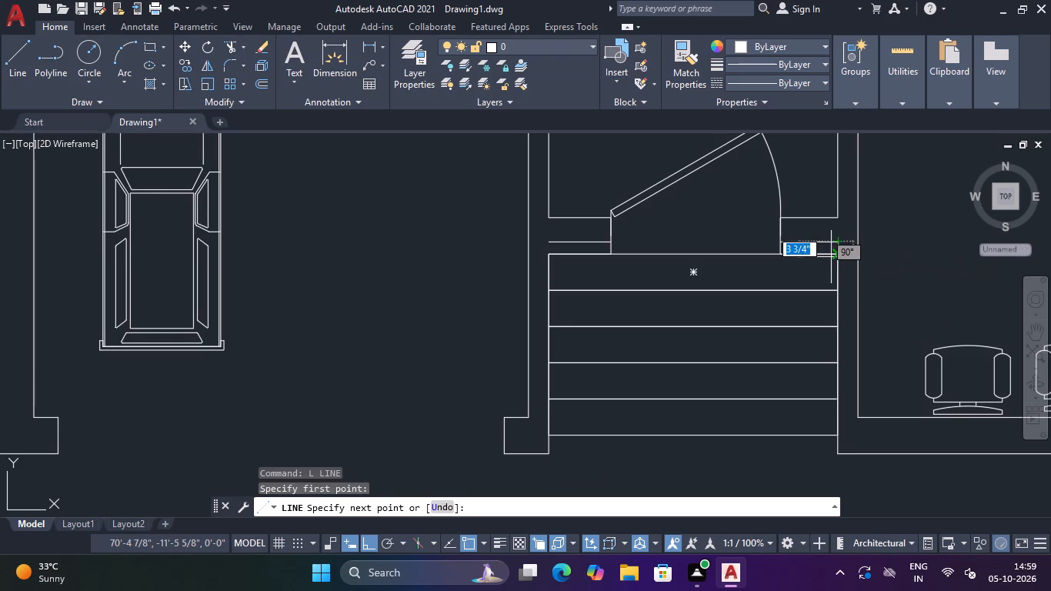
left_click(835, 258)
key("Escape")
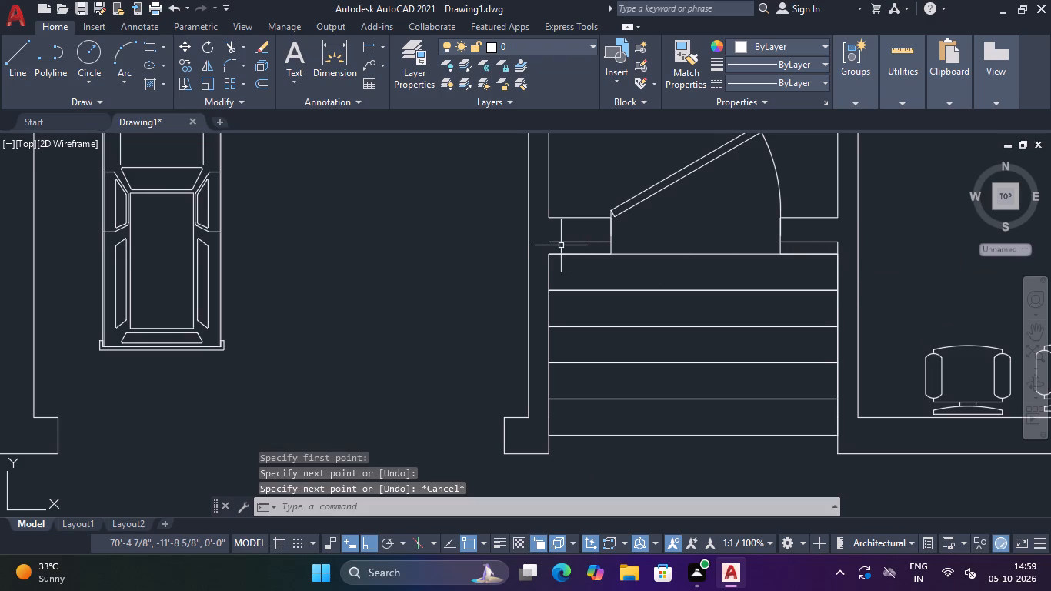
key("space")
scroll(542, 239, "up", 3)
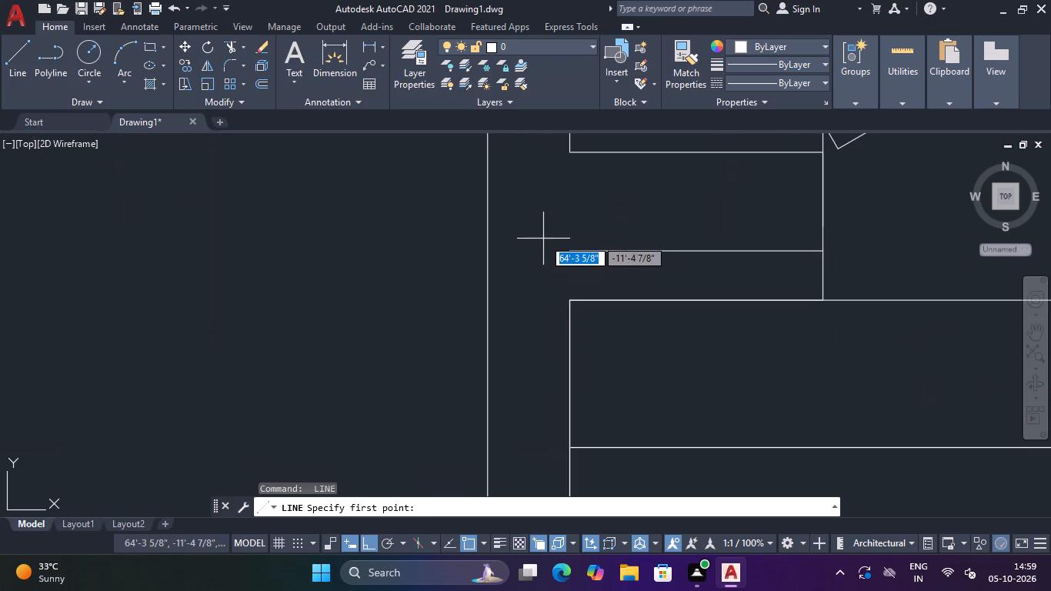
left_click(566, 249)
left_click(572, 297)
key("Escape")
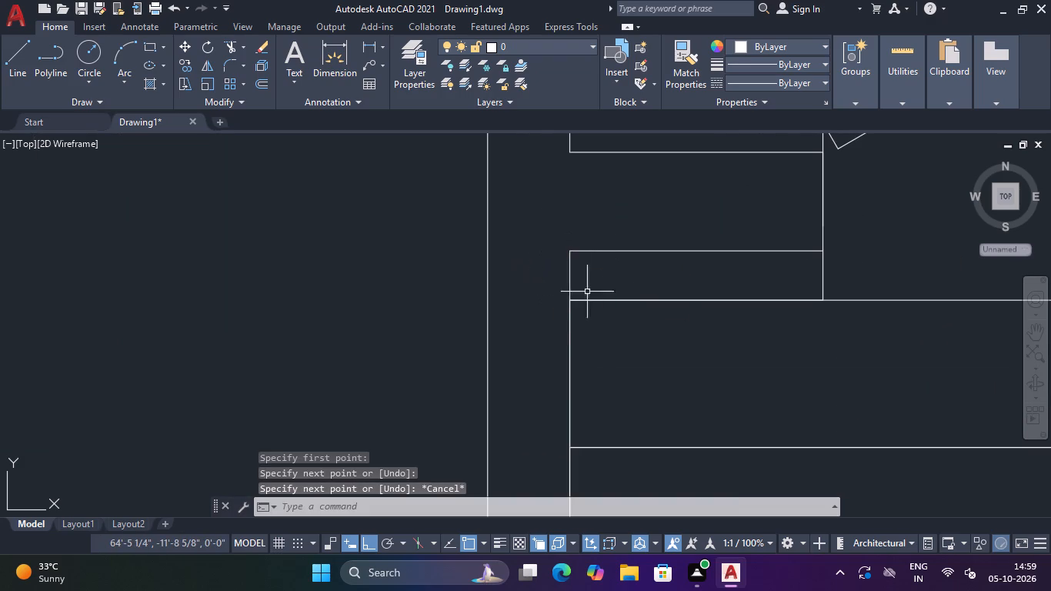
Trim both door jamb lines between the offset stub lines and the top tread.
scroll(849, 242, "down", 2)
middle_click_drag(856, 240, 712, 255)
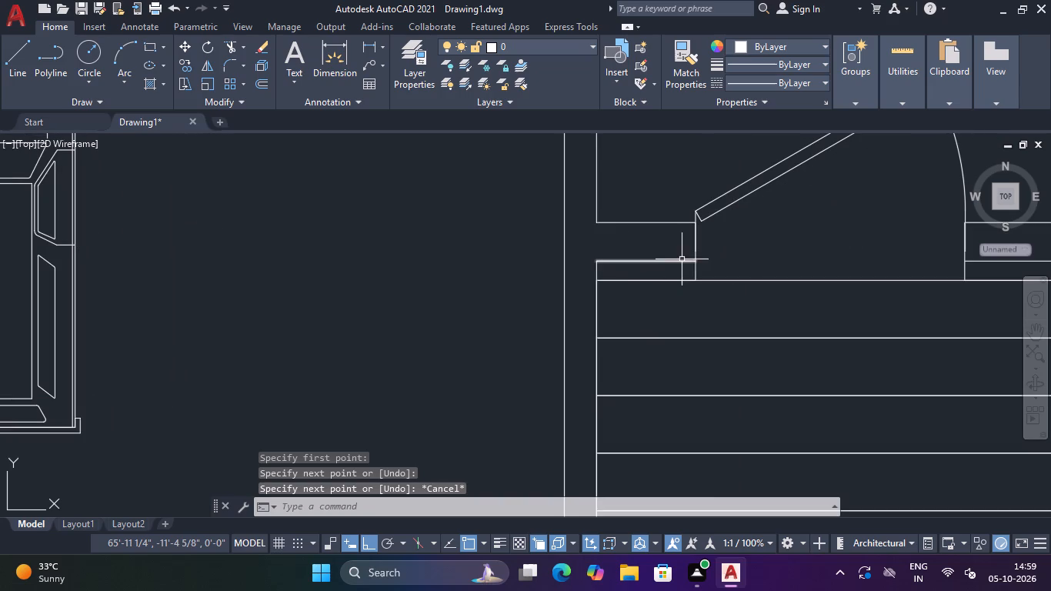
scroll(745, 269, "up", 2)
type("TR")
key("space")
left_click_drag(665, 267, 659, 268)
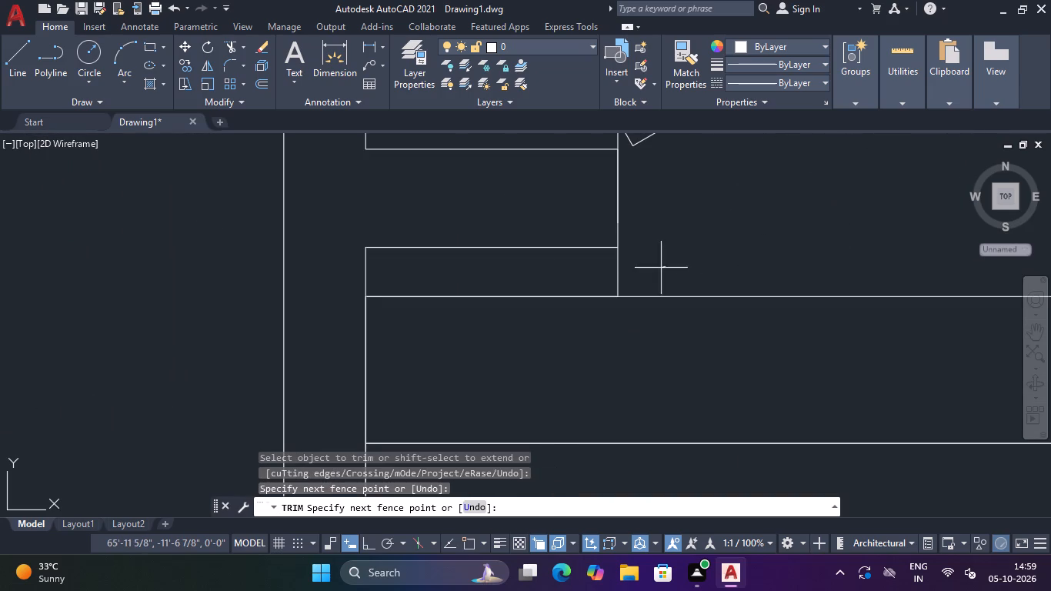
left_click_drag(659, 268, 599, 278)
scroll(687, 273, "down", 4)
middle_click_drag(703, 259, 618, 263)
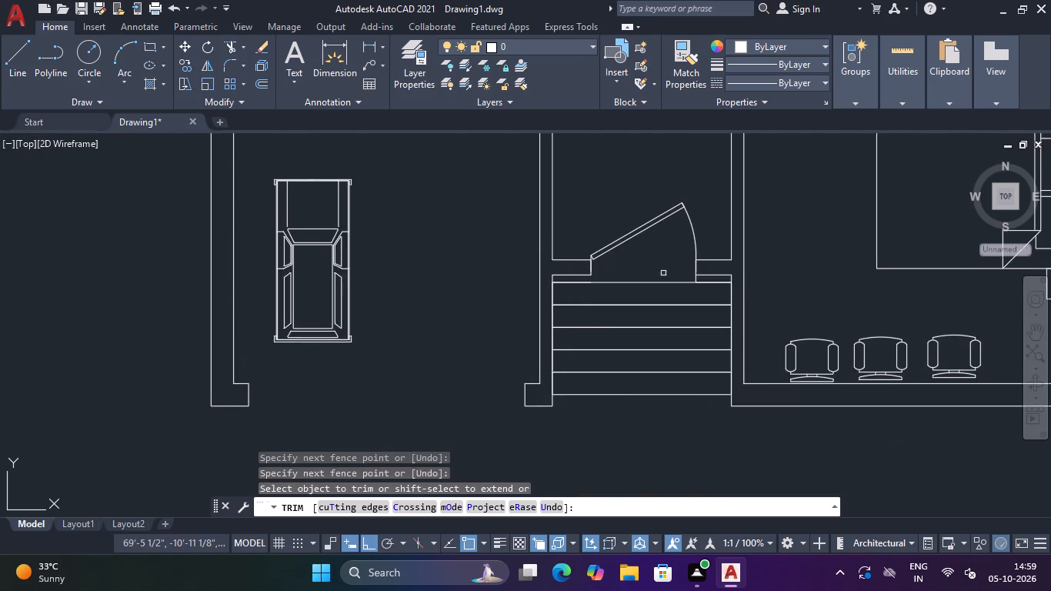
scroll(682, 265, "up", 3)
scroll(746, 319, "up", 1)
left_click_drag(746, 319, 722, 326)
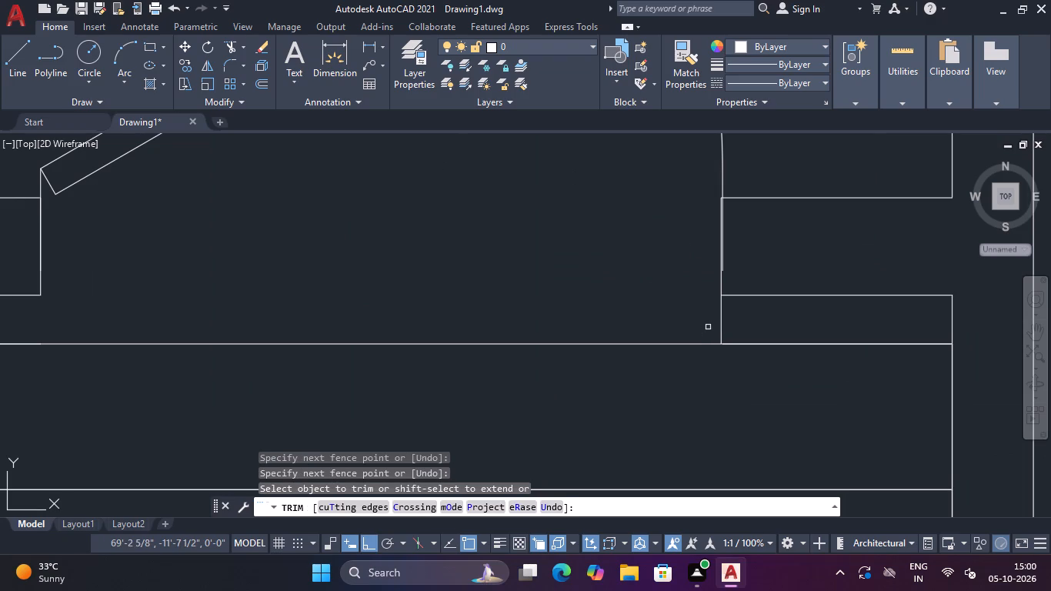
left_click_drag(736, 319, 709, 322)
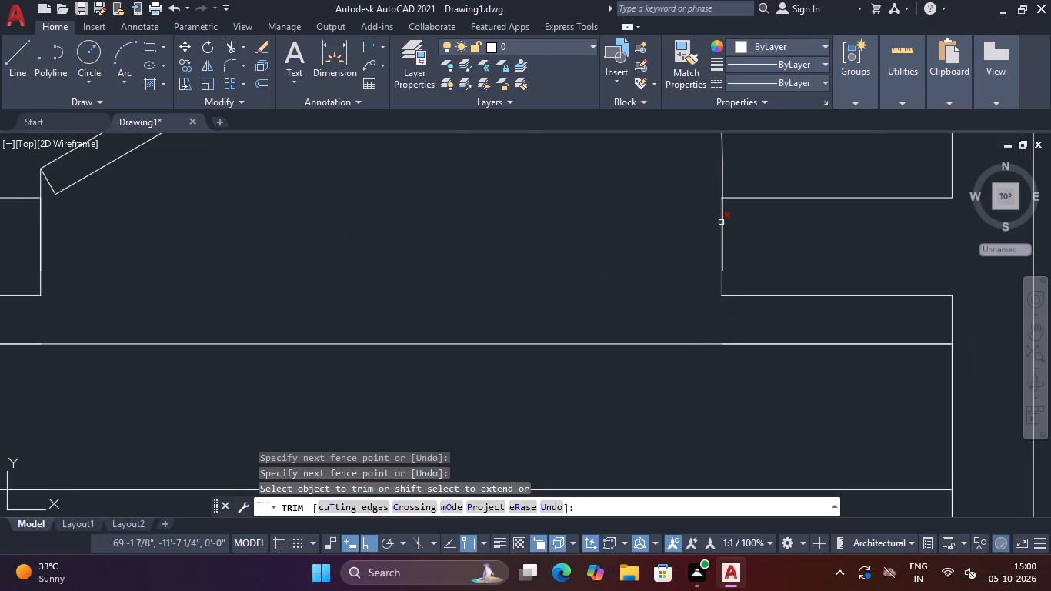
left_click(721, 222)
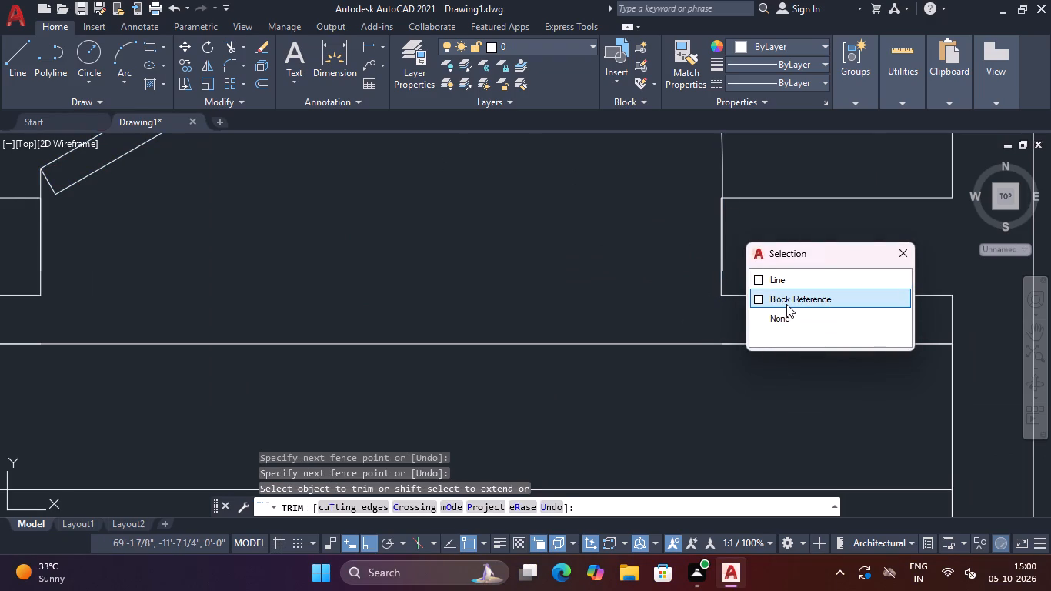
key("Escape")
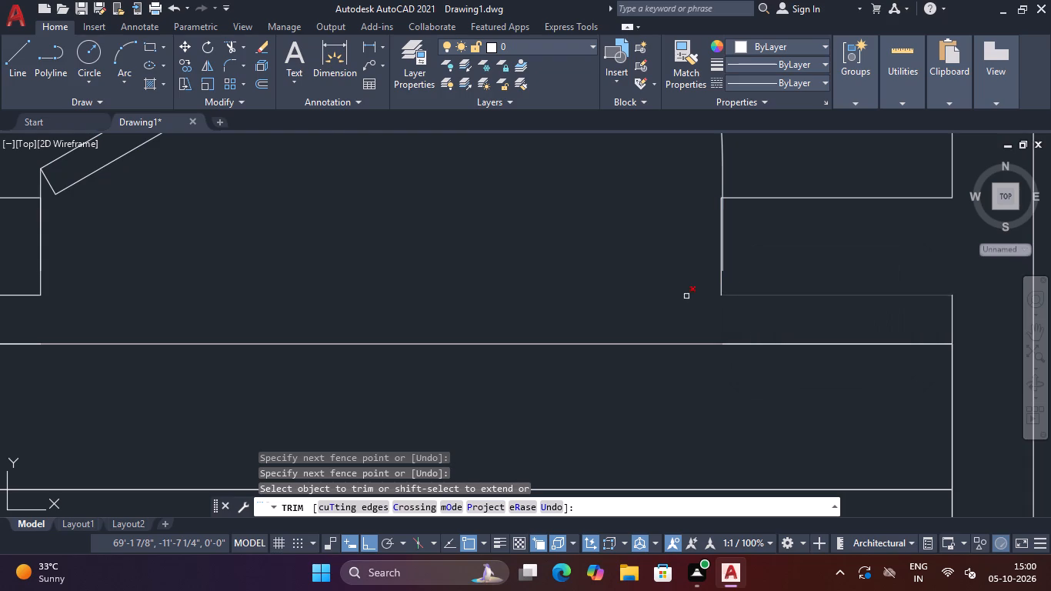
scroll(554, 227, "down", 1)
middle_click_drag(562, 223, 572, 326)
key("Escape")
key("Escape")
Move the entrance door about 1 1/2" south so its west jamb end meets the stub's new south corner.
left_click(684, 173)
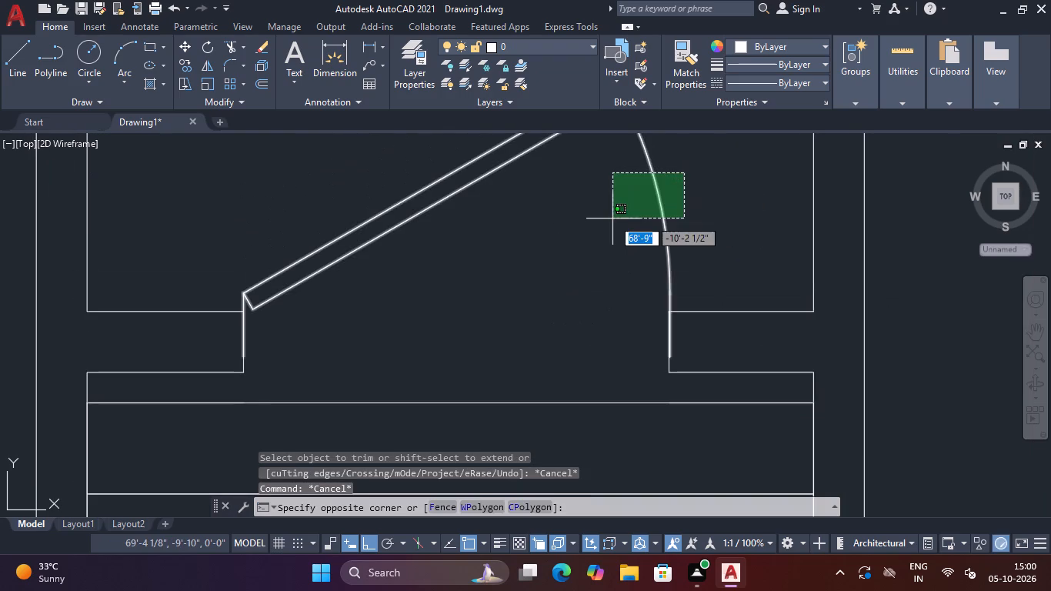
left_click(612, 219)
type("CO")
key("space")
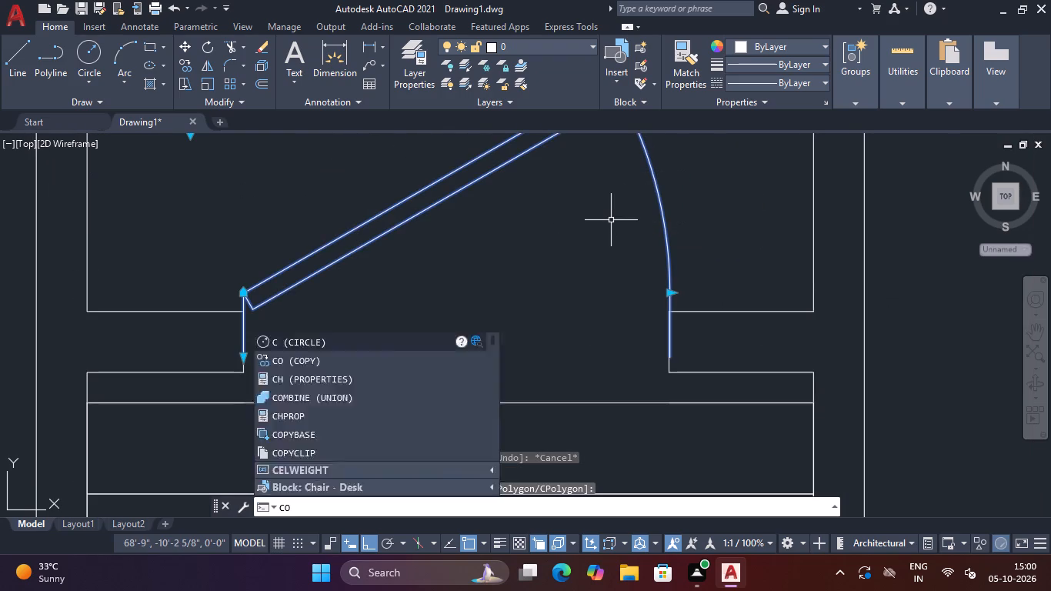
key("Escape")
left_click(432, 186)
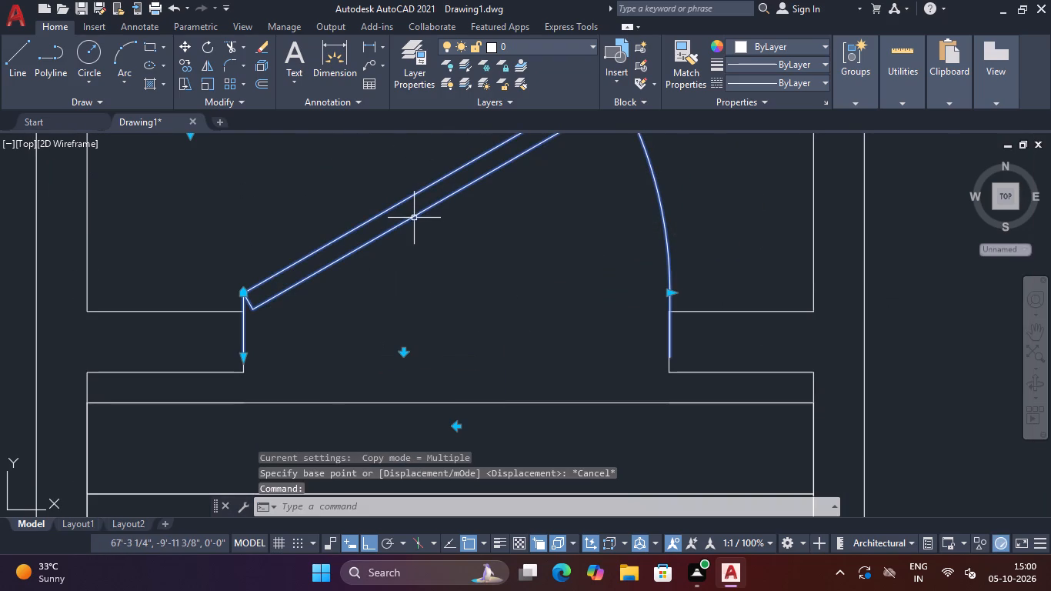
type("M")
key("space")
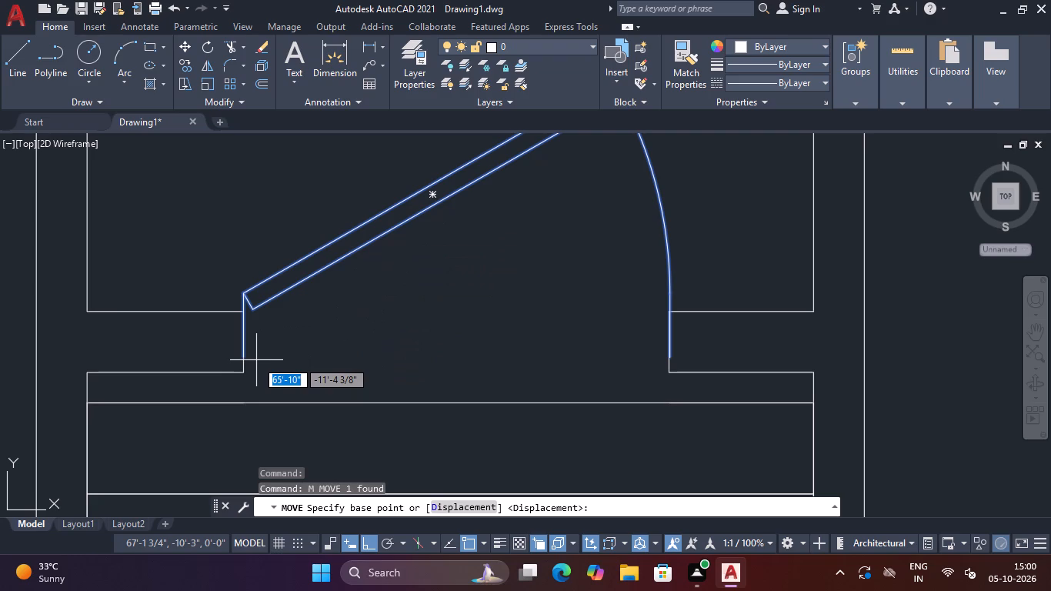
left_click(247, 356)
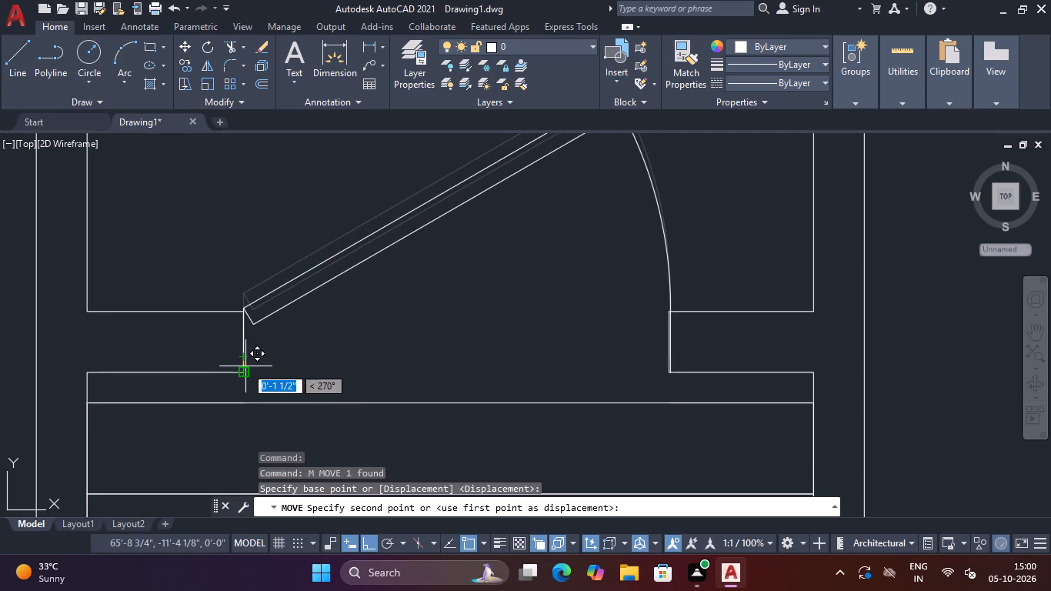
left_click(245, 366)
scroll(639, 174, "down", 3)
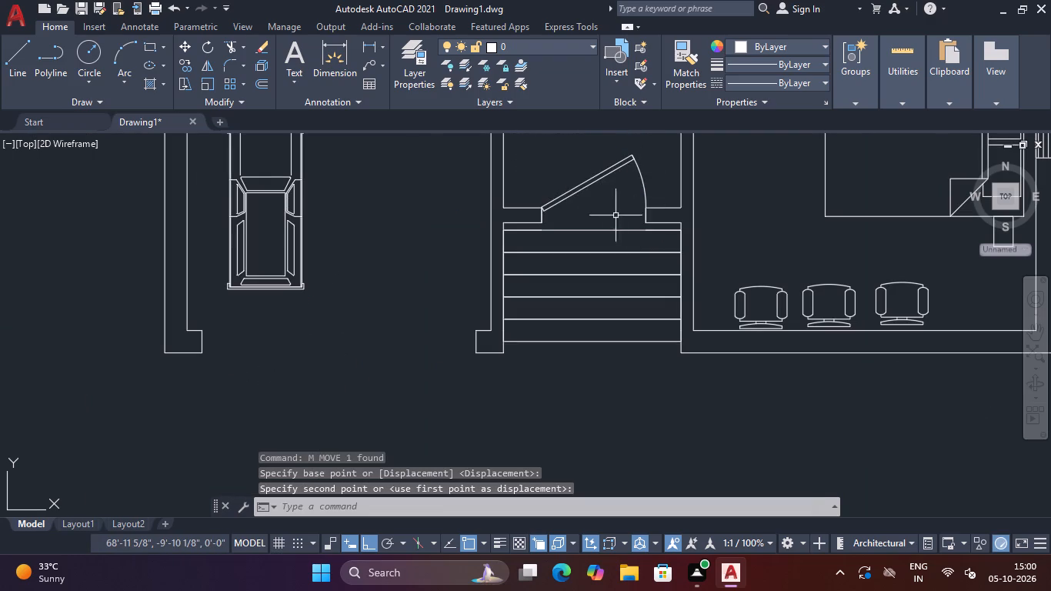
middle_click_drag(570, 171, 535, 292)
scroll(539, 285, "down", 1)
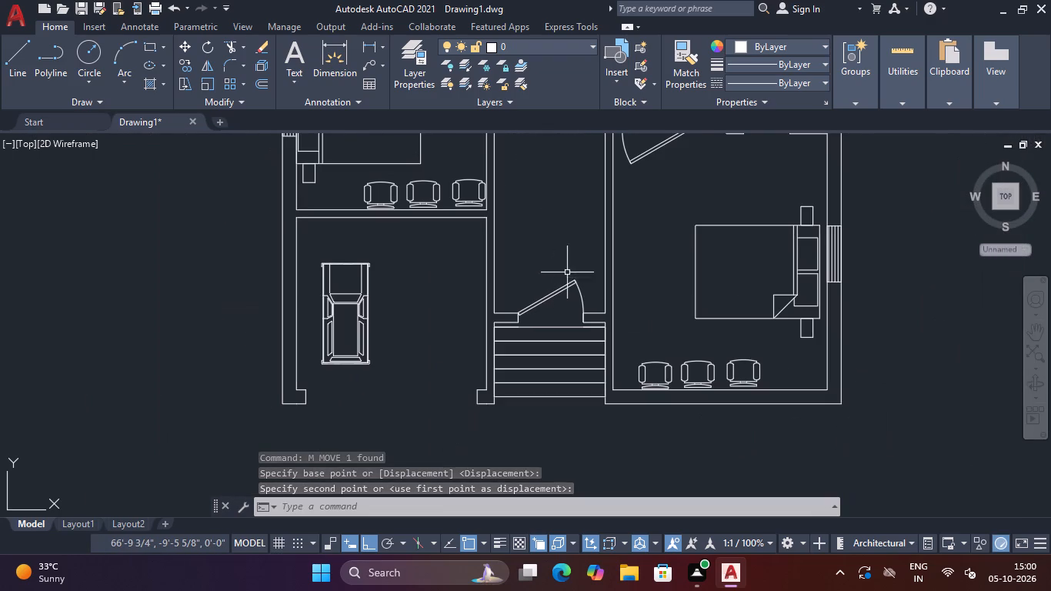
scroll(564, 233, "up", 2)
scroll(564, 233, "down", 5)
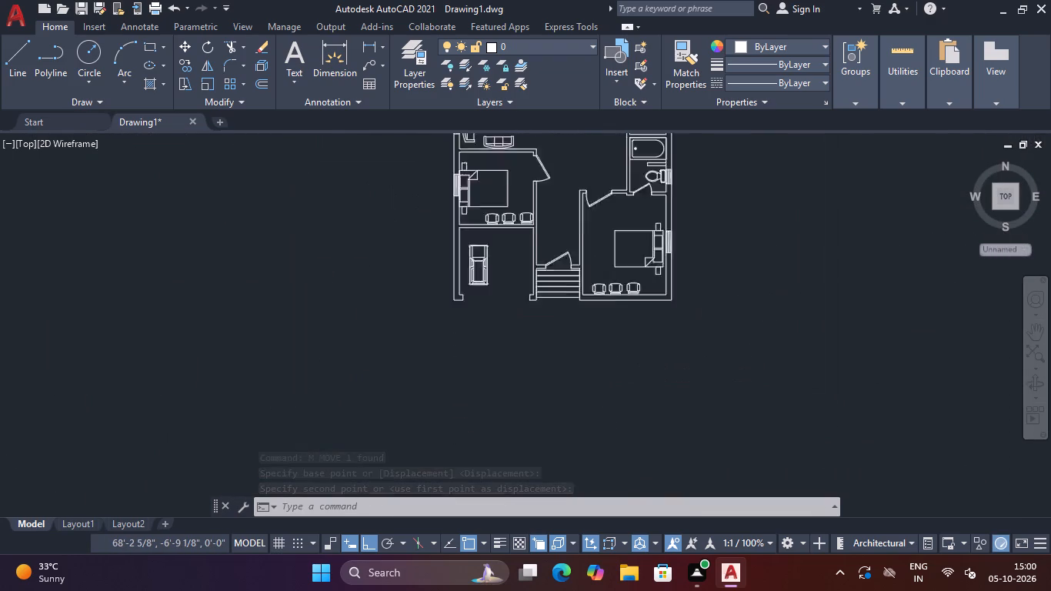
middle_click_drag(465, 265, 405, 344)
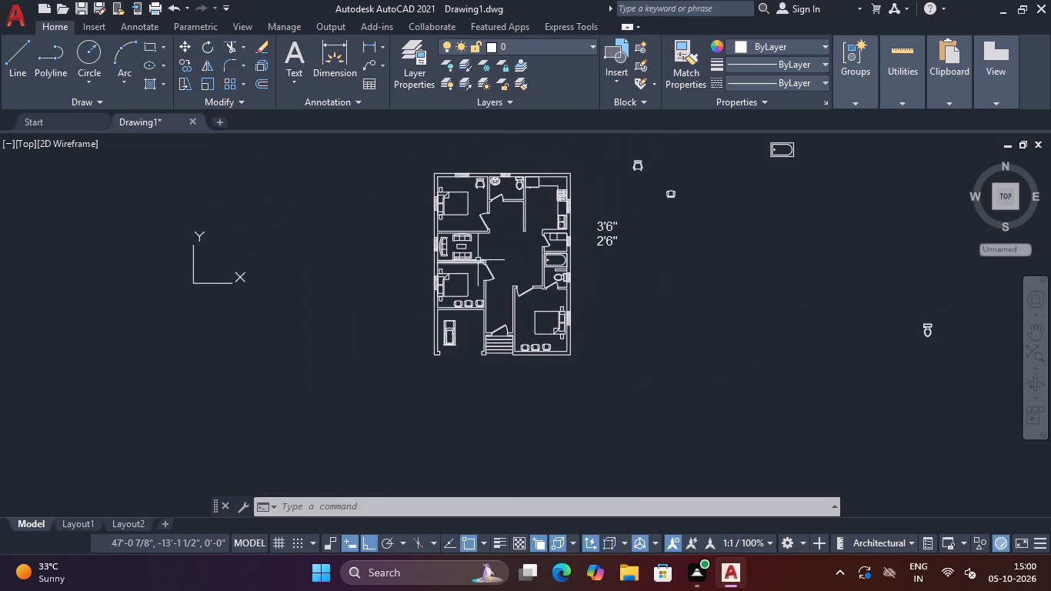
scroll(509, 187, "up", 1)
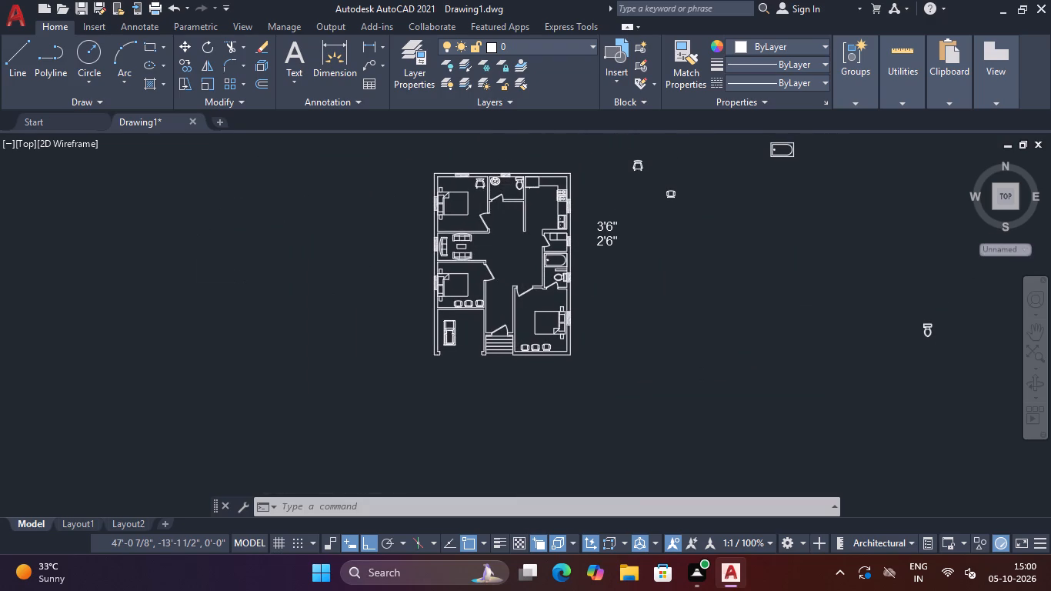
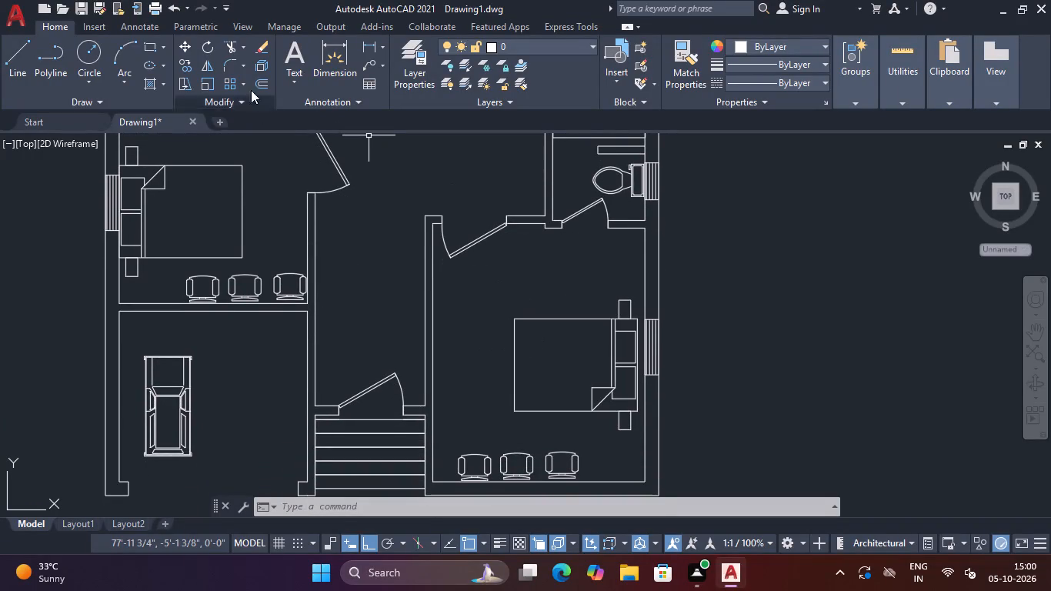
Add the multiline text label MASTER BEDROOM in the open floor area north of the bed in the southeast bedroom.
left_click(292, 43)
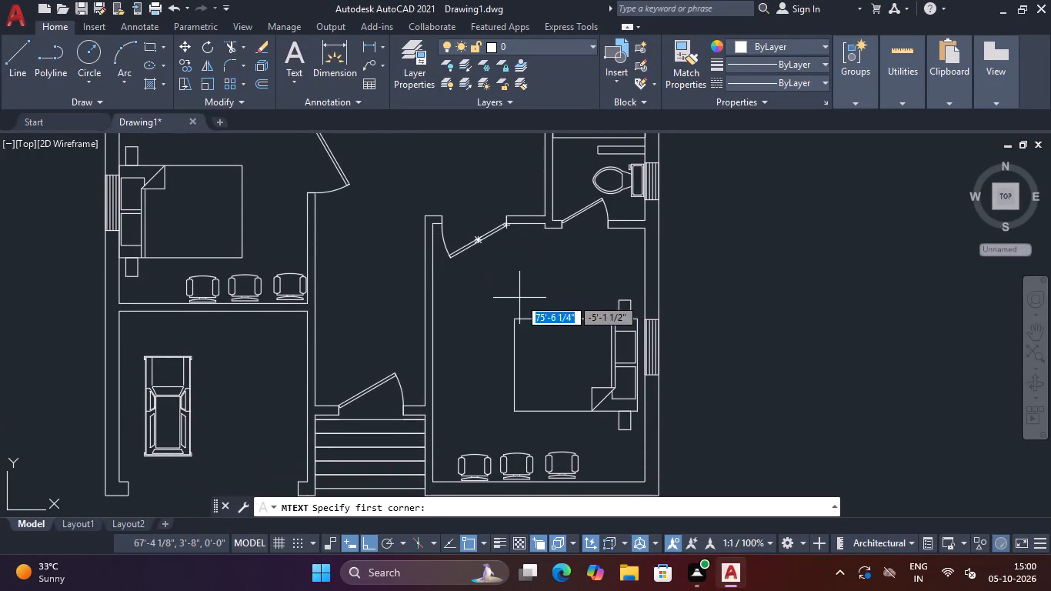
left_click(497, 264)
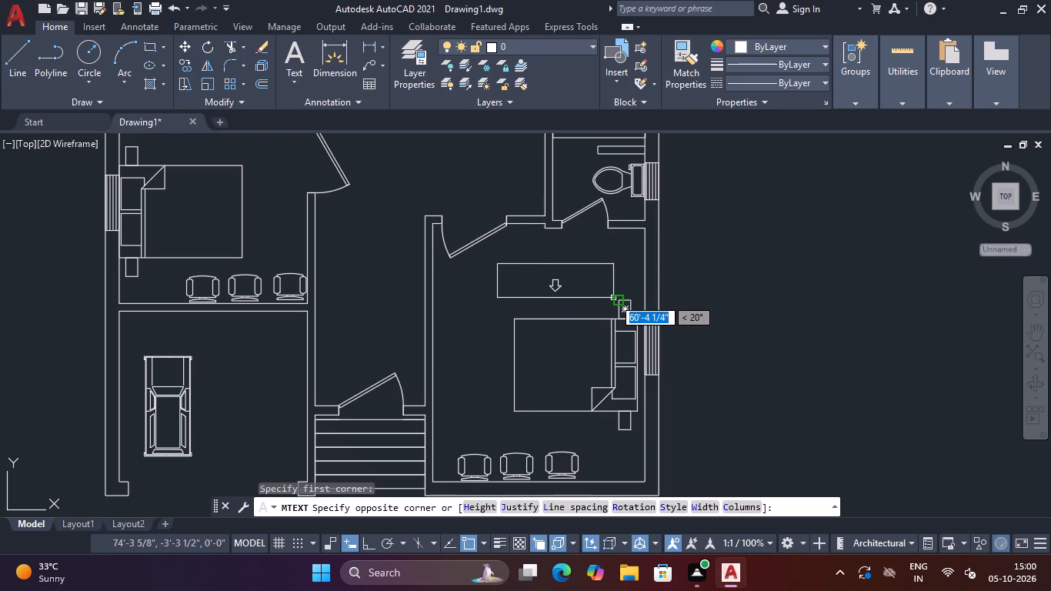
left_click(612, 298)
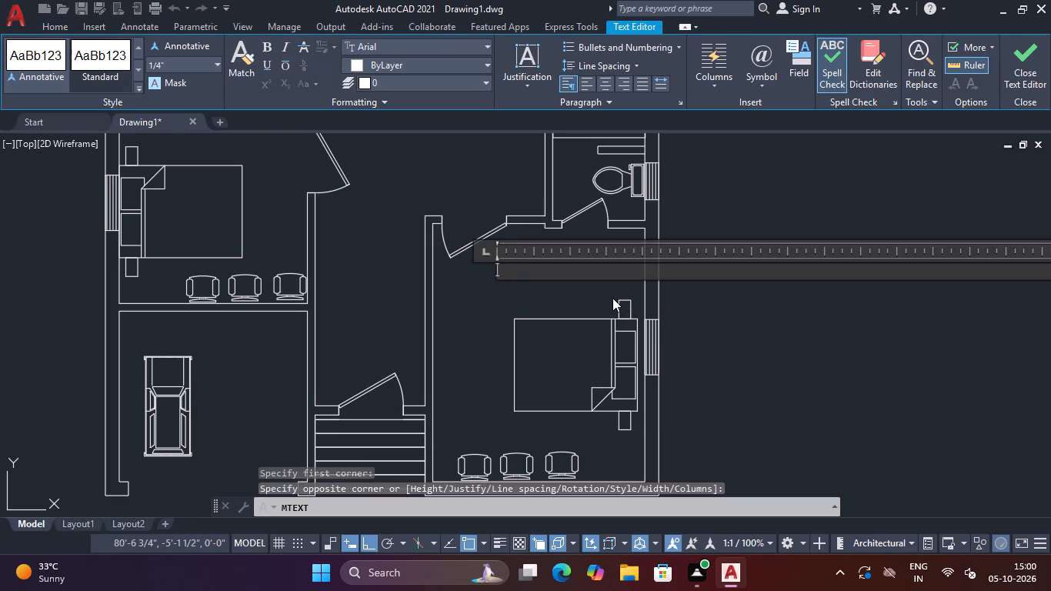
type("MASTE")
type("R")
key("space")
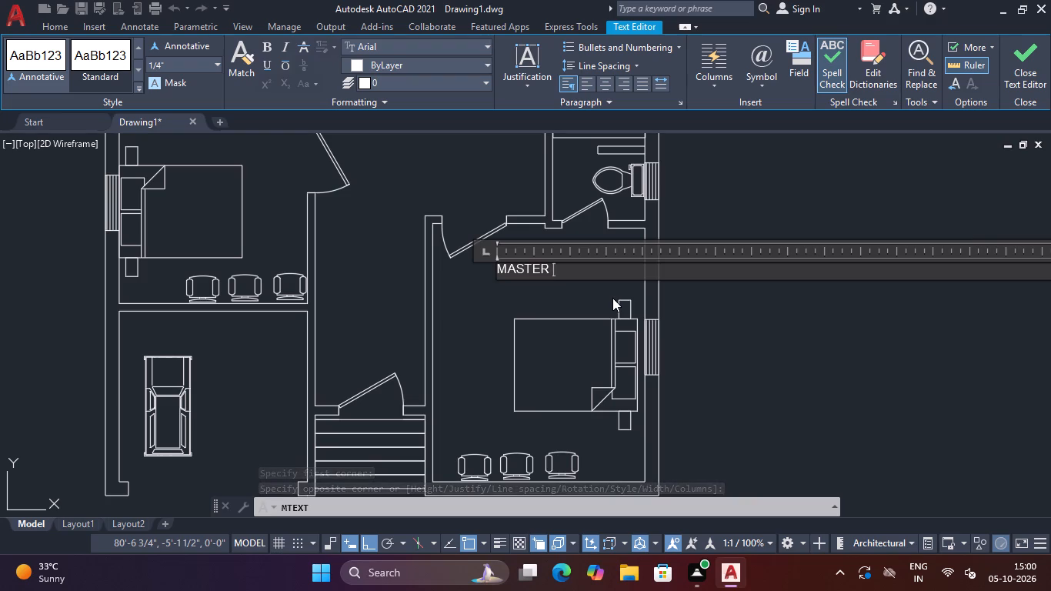
type("BED")
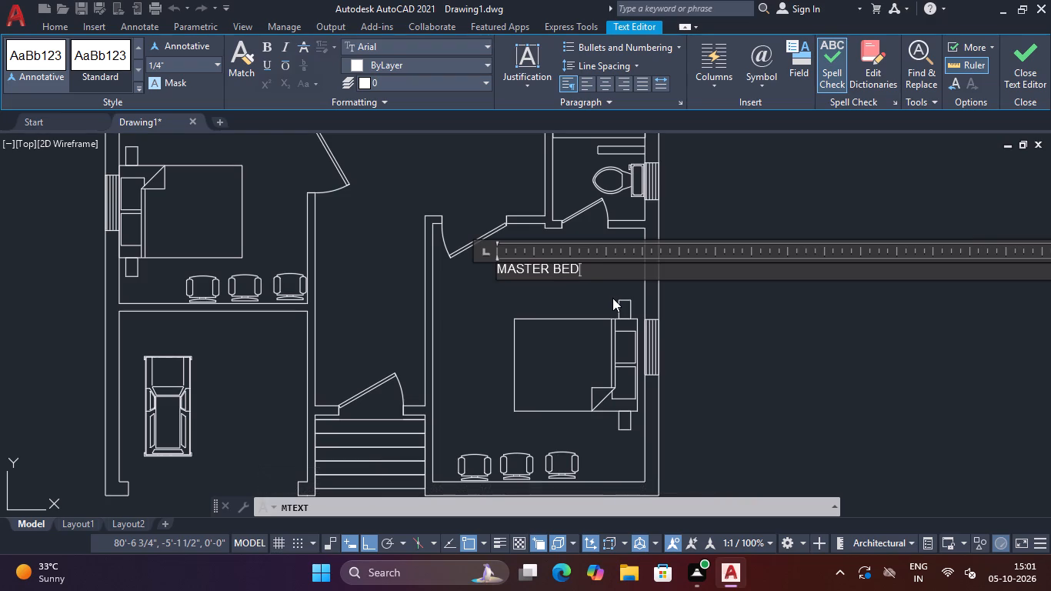
type("ROOM")
left_click(1029, 84)
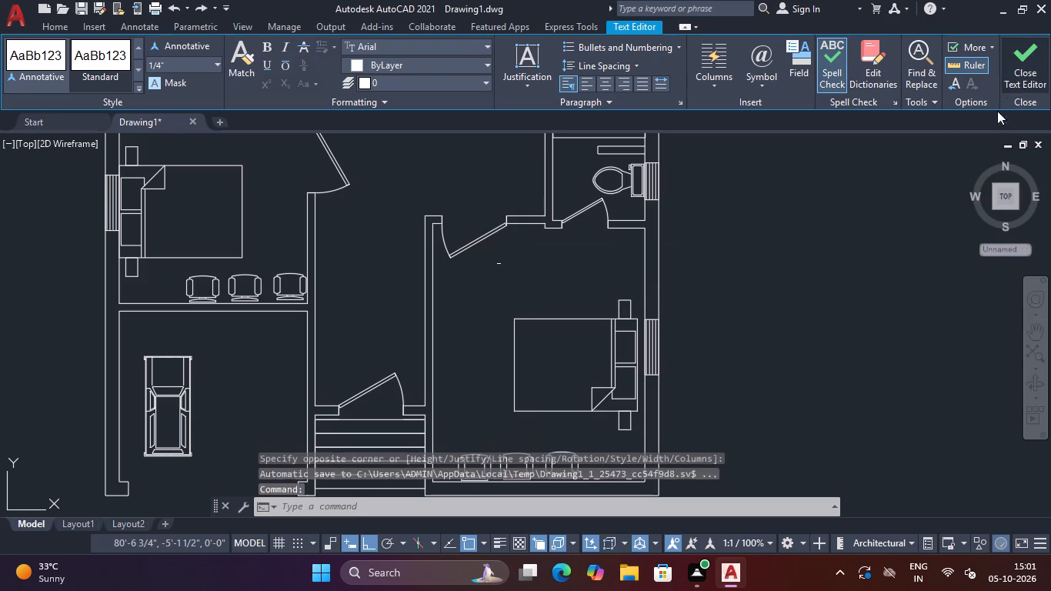
Add a horizontal linear dimension between the inner faces of the southeast bedroom's west and east walls, placed just north of the bed.
type("DLI")
key("space")
left_click(434, 326)
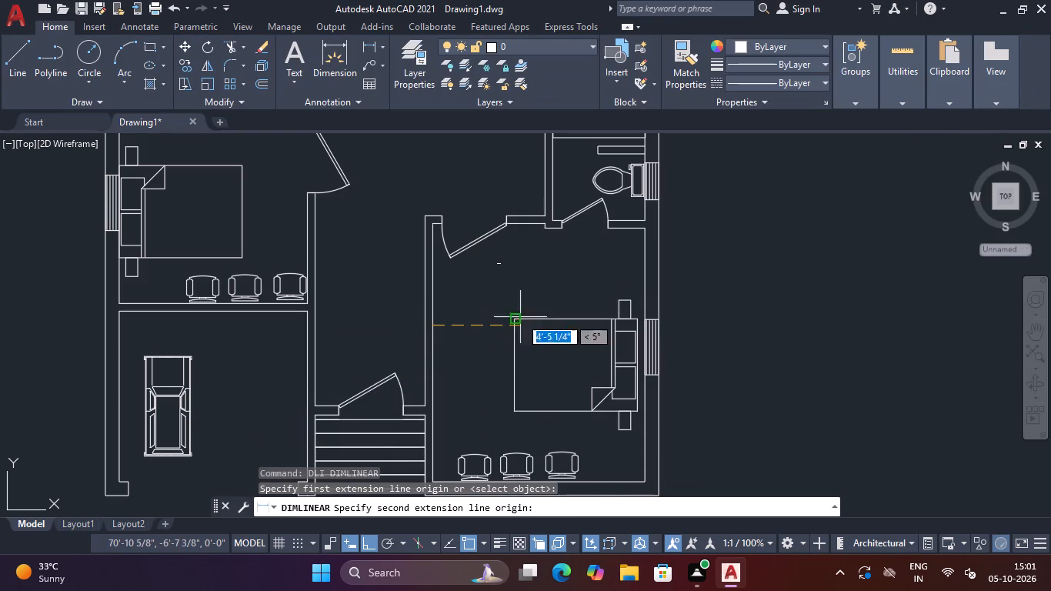
scroll(646, 326, "up", 3)
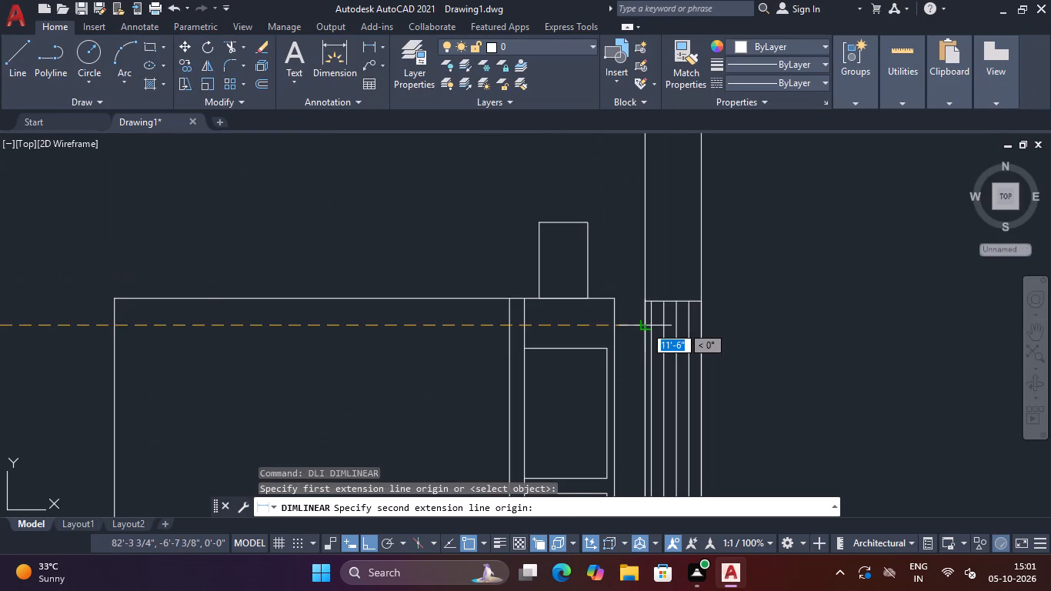
left_click(645, 326)
left_click(625, 210)
scroll(624, 209, "down", 3)
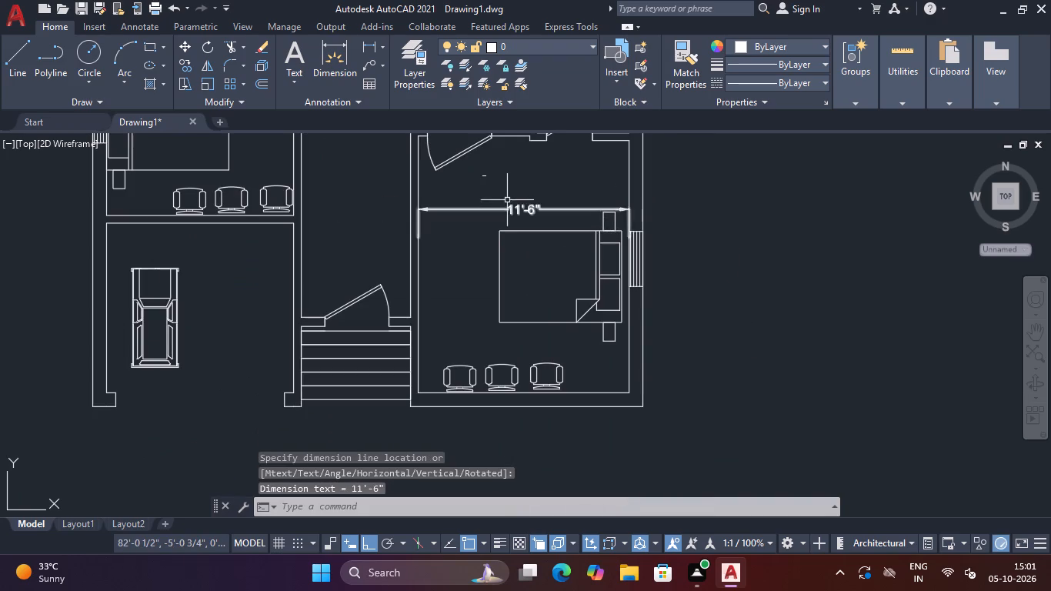
Add a vertical linear dimension between the southeast bedroom's north and south inner wall faces, placed just west of the bed.
key("space")
left_click(543, 142)
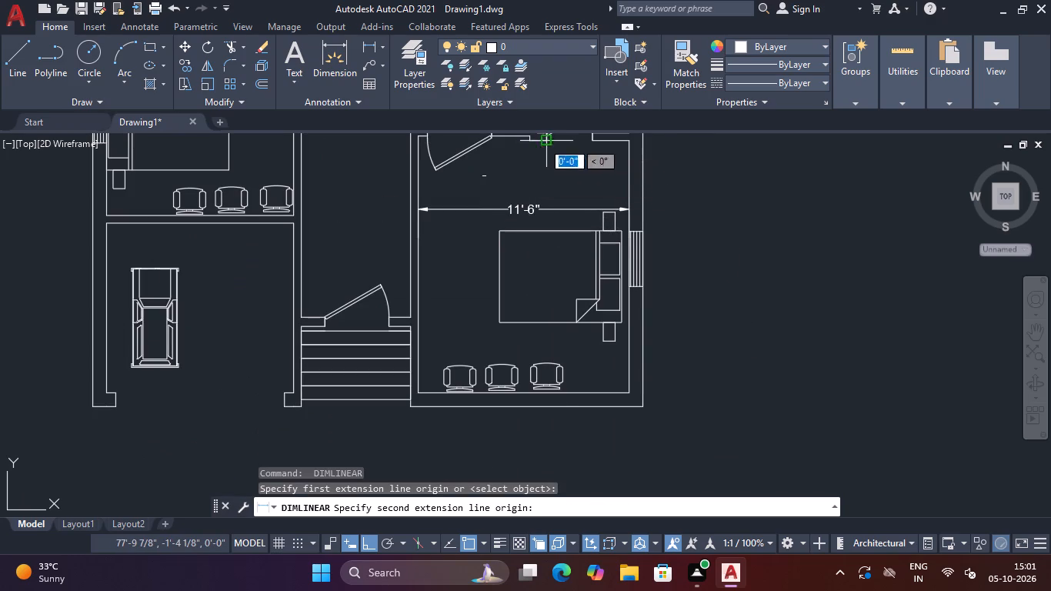
left_click(549, 394)
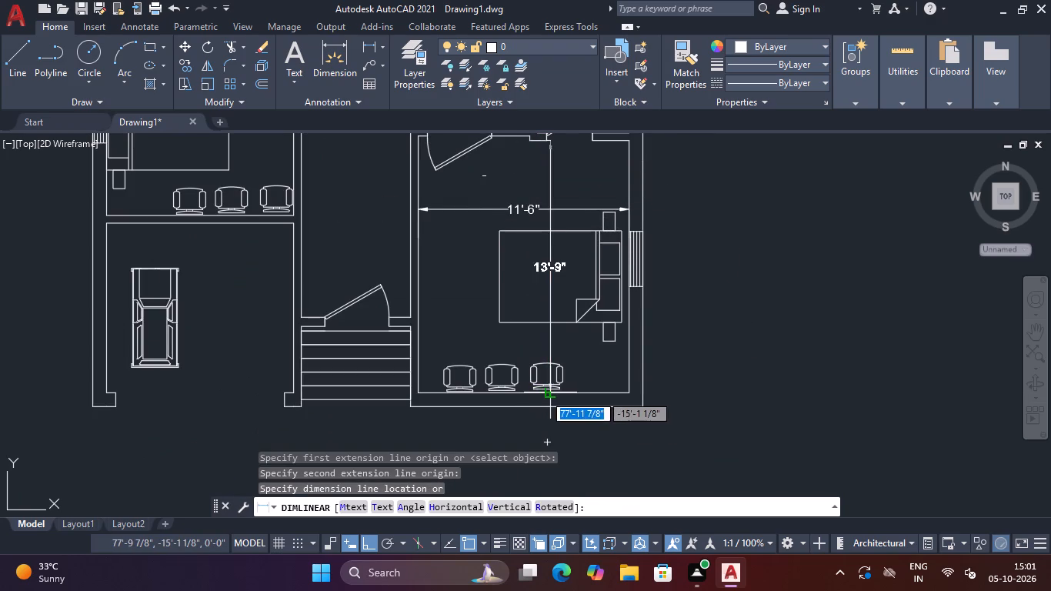
left_click(483, 389)
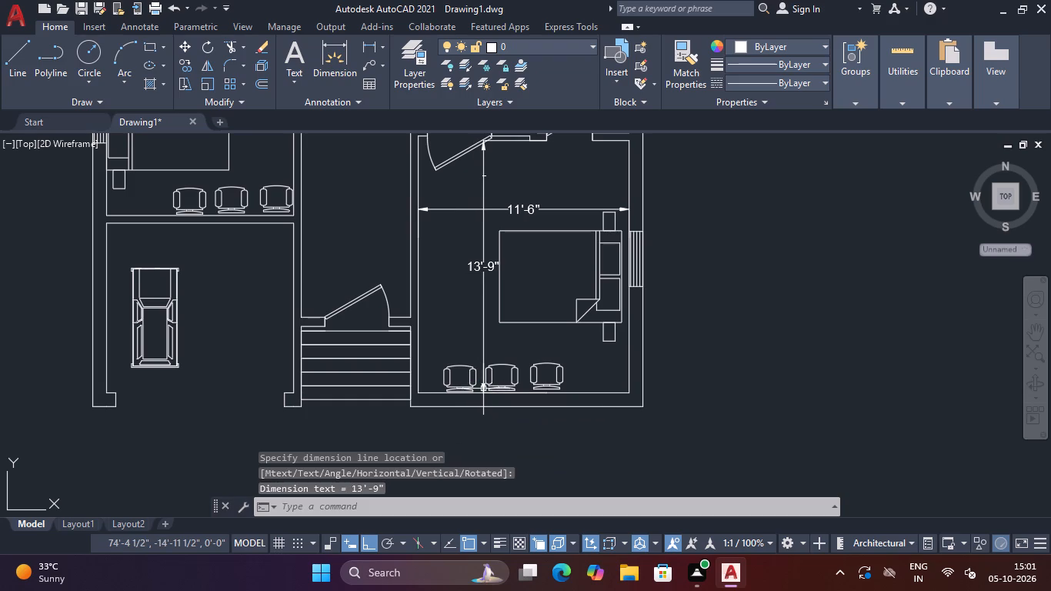
Look over the dimensioned southeast bedroom and the neighbouring rooms of the floor plan.
middle_click_drag(479, 285, 430, 436)
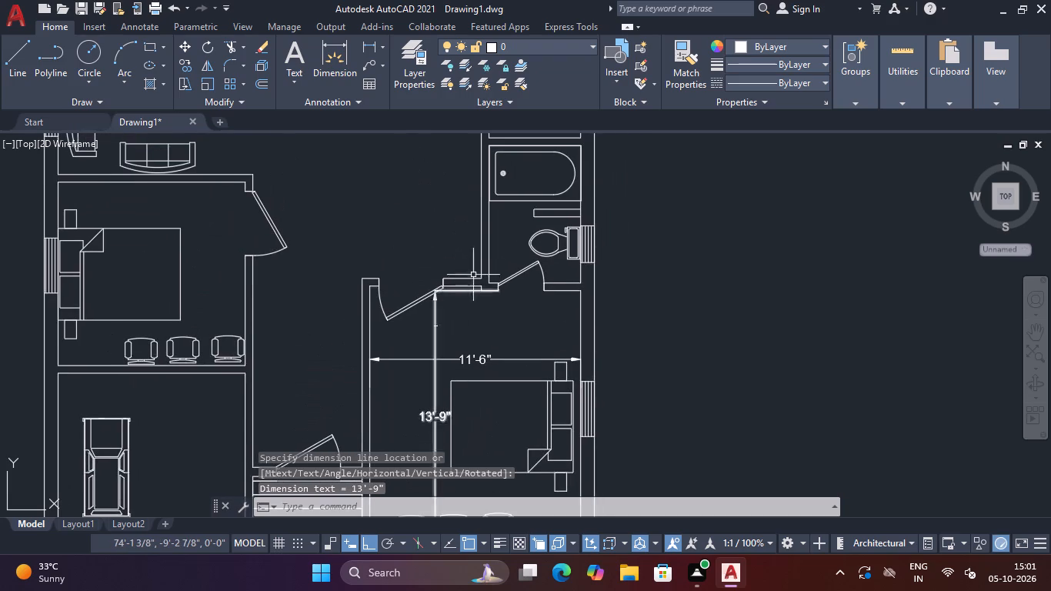
scroll(456, 228, "down", 3)
scroll(436, 259, "up", 2)
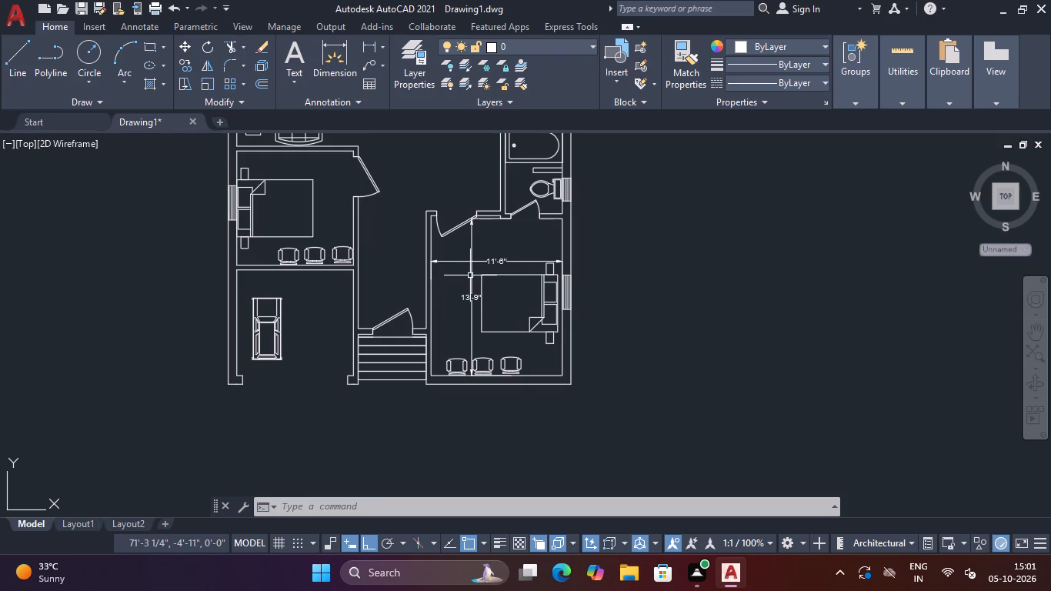
scroll(495, 235, "up", 3)
scroll(482, 239, "down", 2)
middle_click_drag(287, 272, 402, 326)
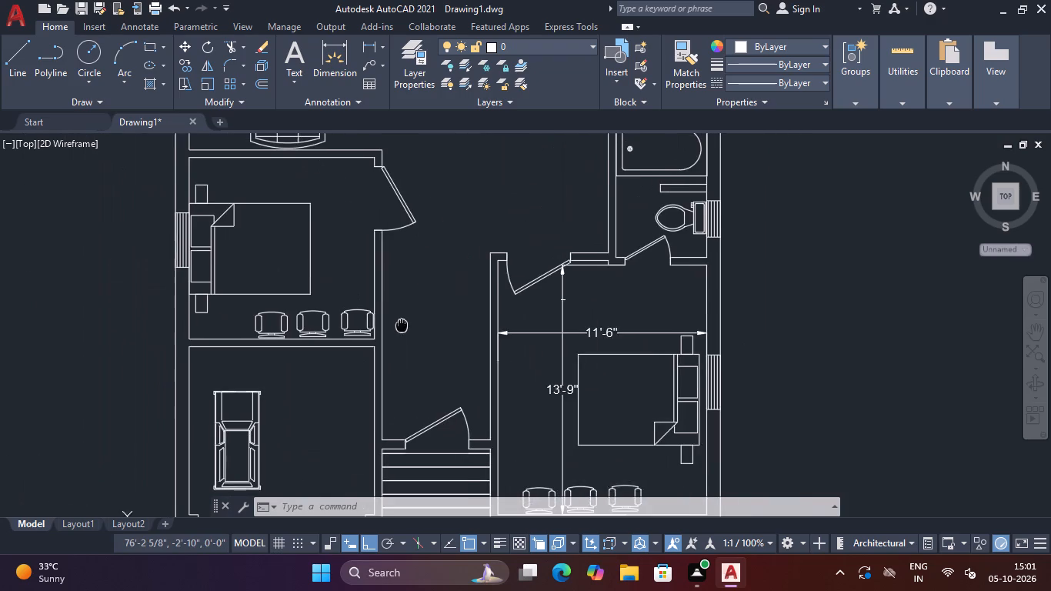
scroll(405, 327, "down", 2)
middle_click_drag(404, 328, 420, 321)
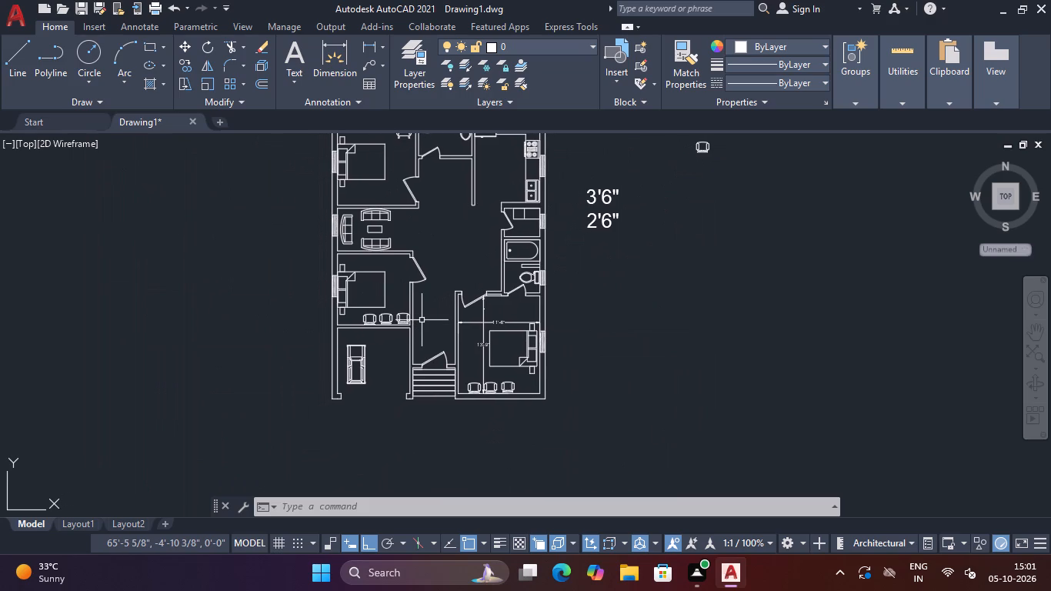
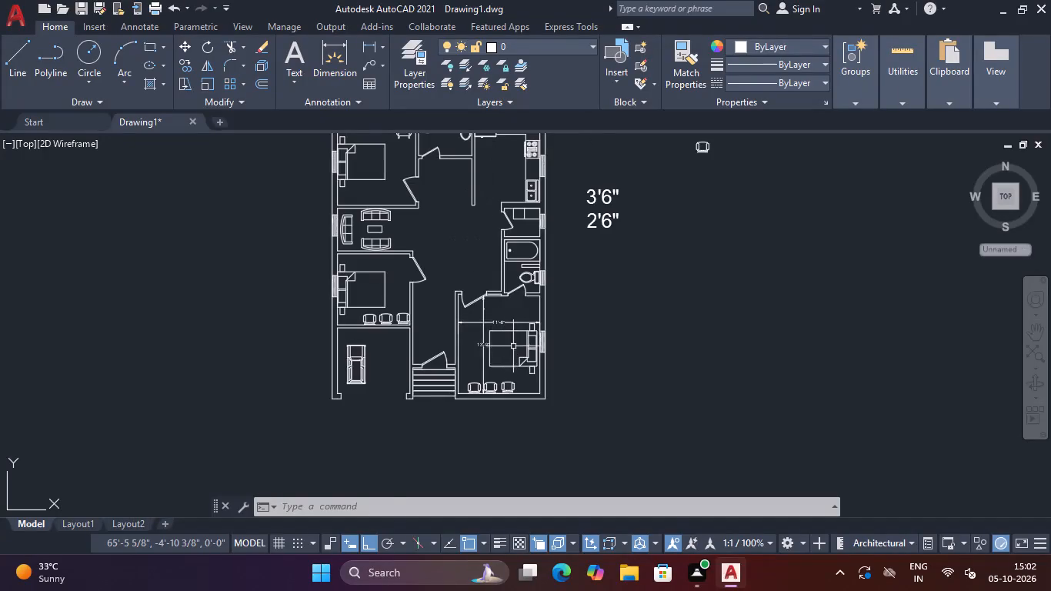
Set the text height of the MASTER BEDROOM label in the southeast bedroom to 4".
scroll(493, 335, "up", 2)
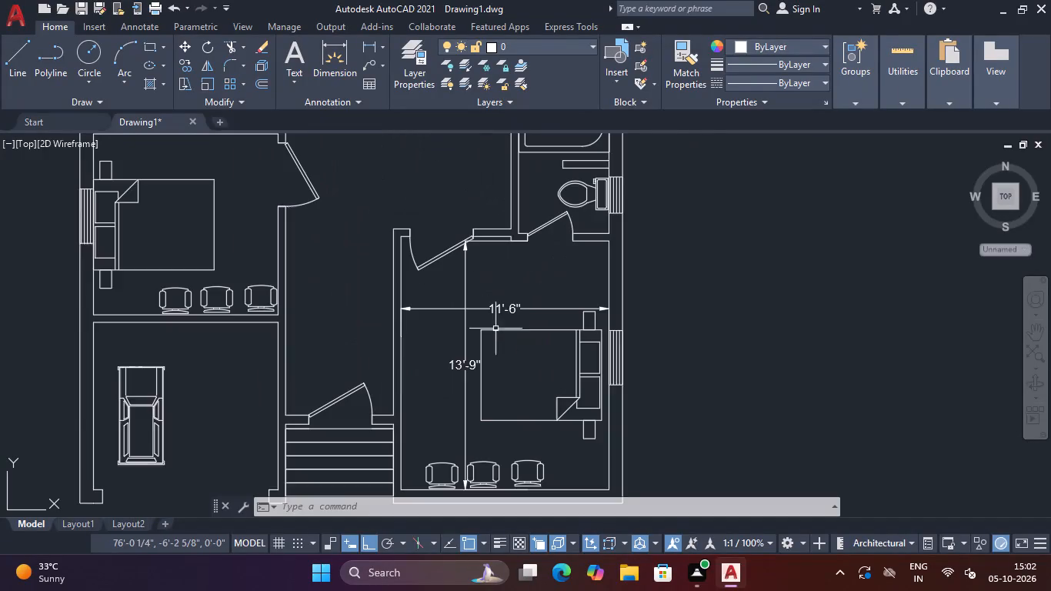
scroll(499, 292, "up", 2)
scroll(422, 253, "up", 3)
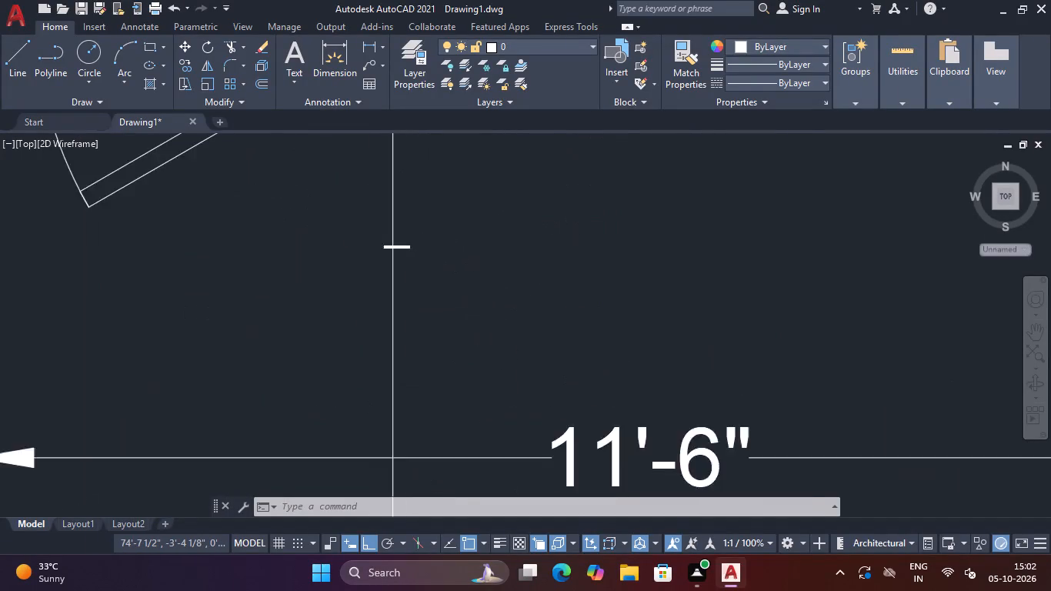
left_click(397, 247)
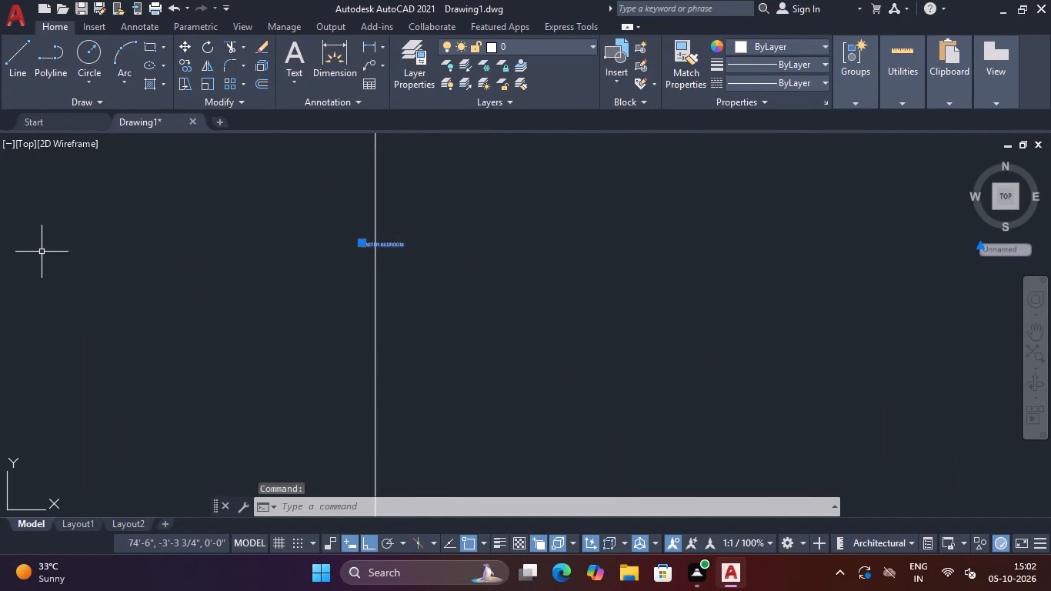
type("PRO")
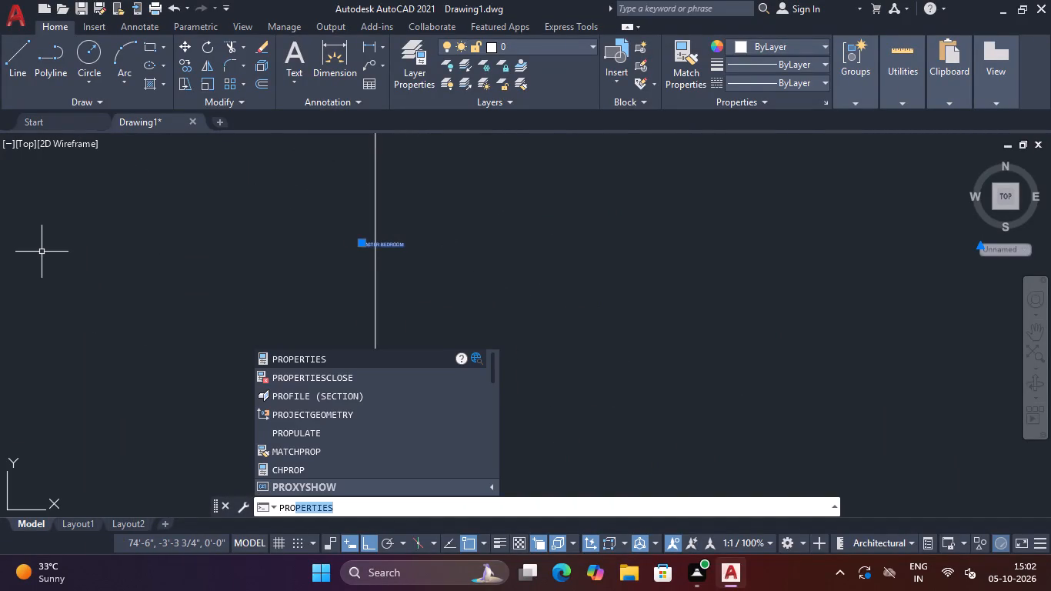
key("Return")
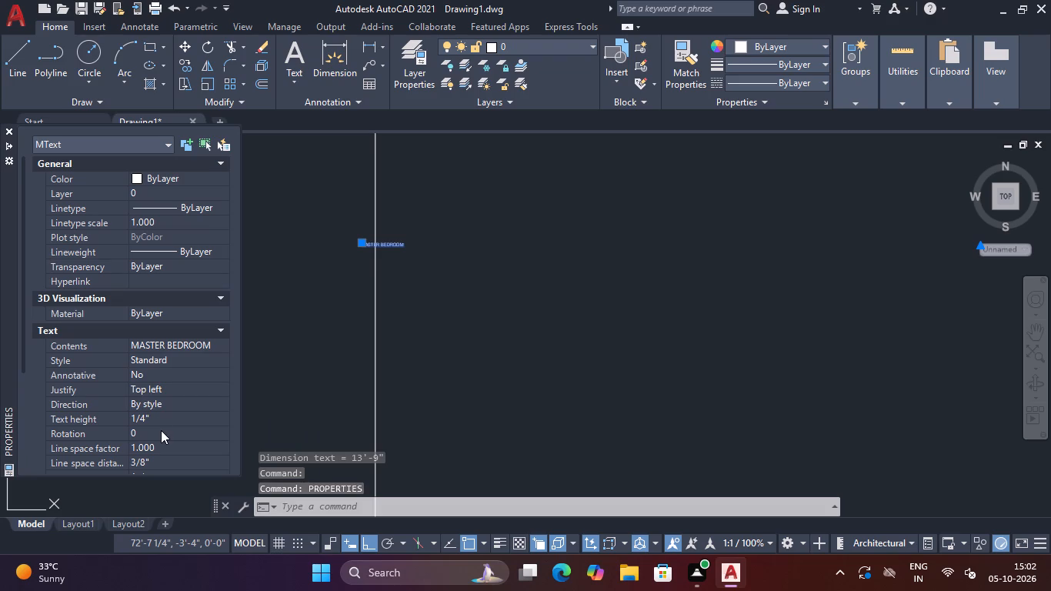
left_click(158, 416)
key("BackSpace")
key("BackSpace")
key("BackSpace")
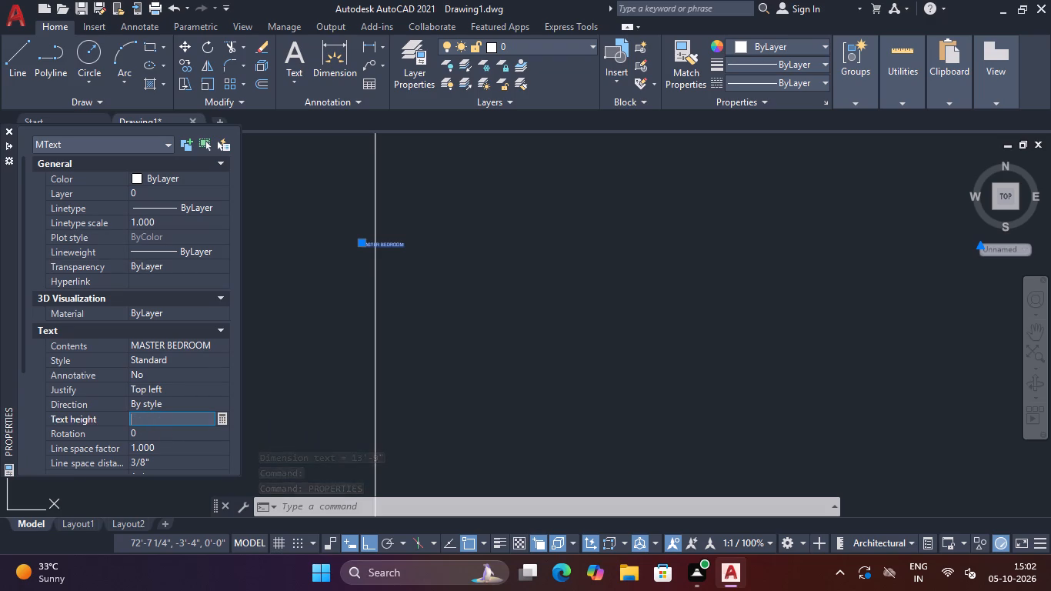
key("4")
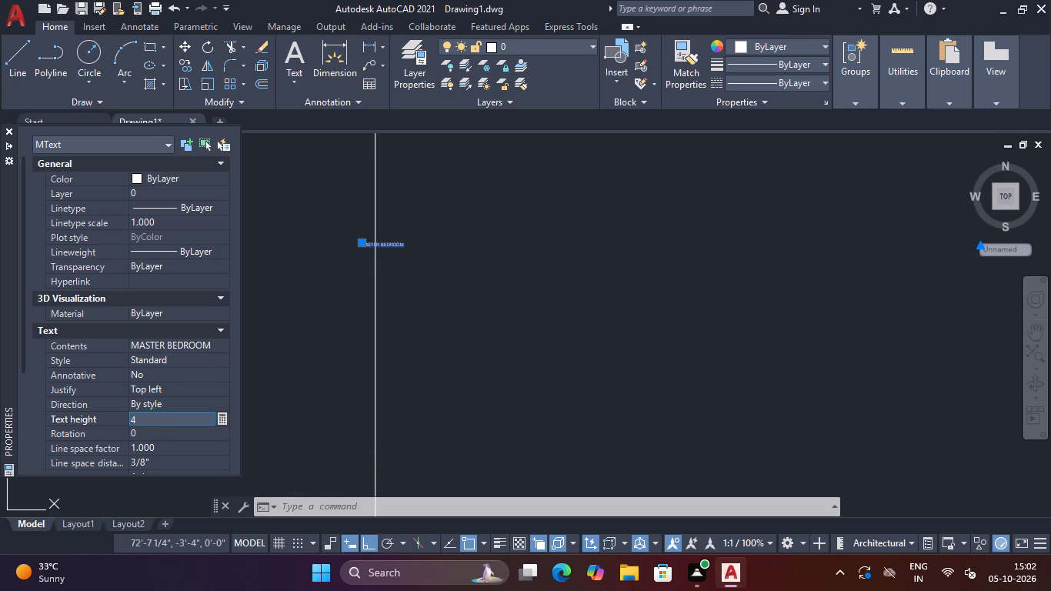
key("shift+quotedbl")
key("Return")
scroll(390, 322, "down", 4)
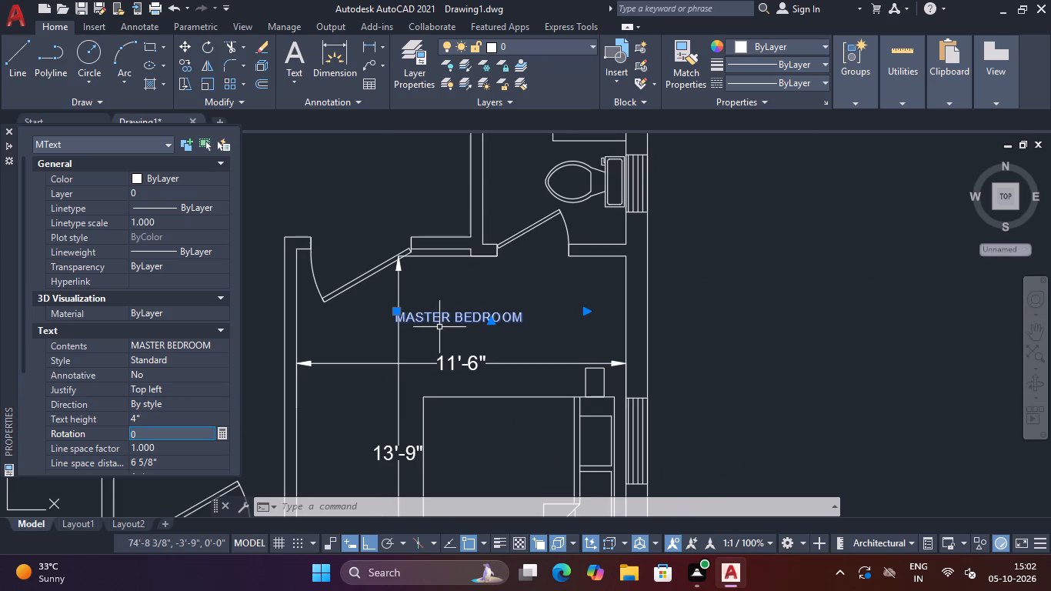
left_click(8, 132)
Add a second line reading 11'6"X13'9" beneath the name in the MASTER BEDROOM label.
scroll(381, 341, "up", 3)
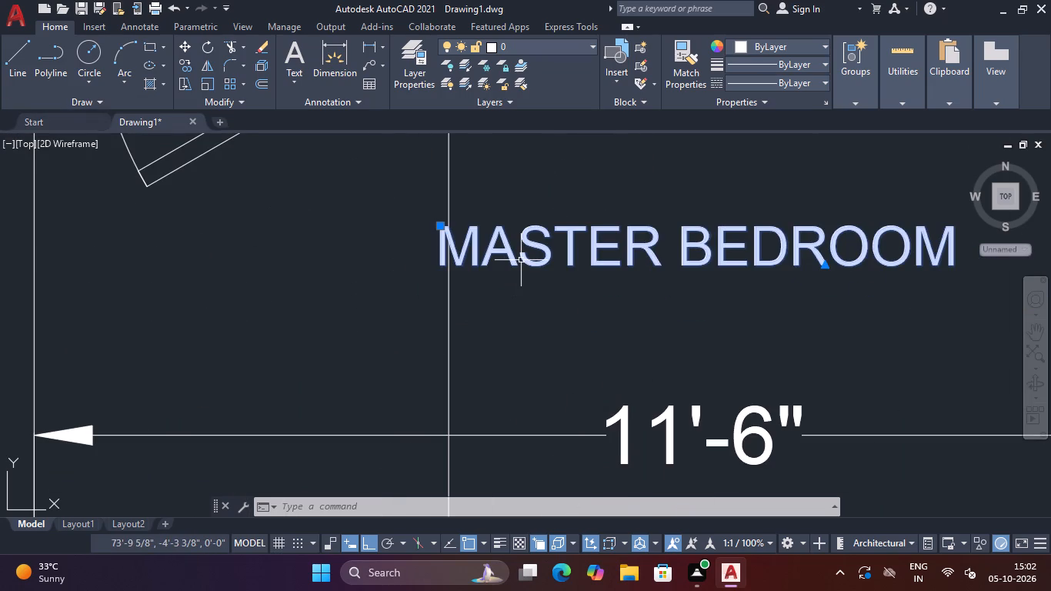
double_click(522, 259)
left_click(986, 245)
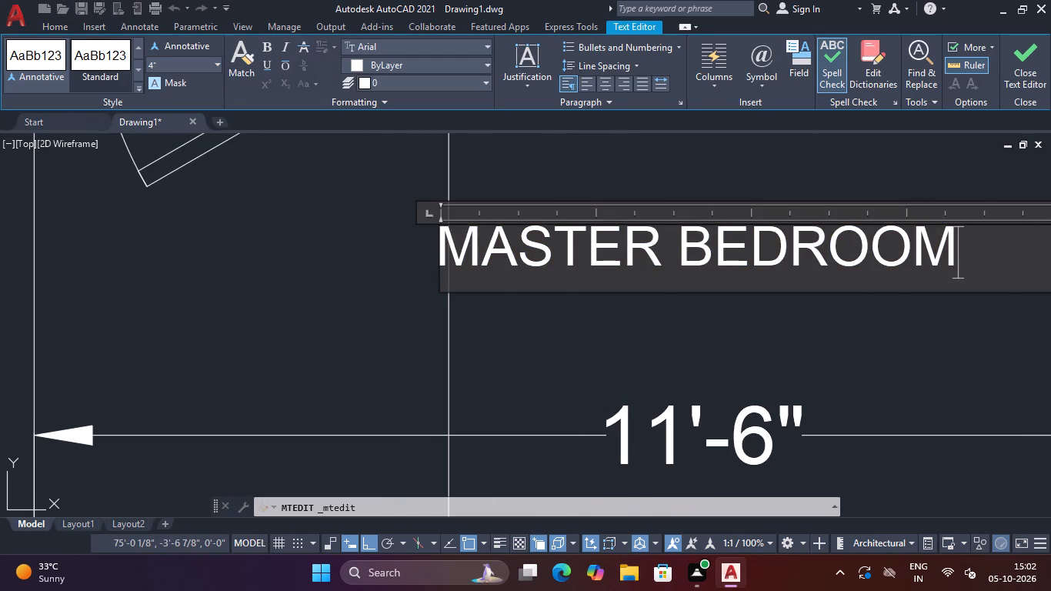
key("Return")
scroll(935, 253, "down", 3)
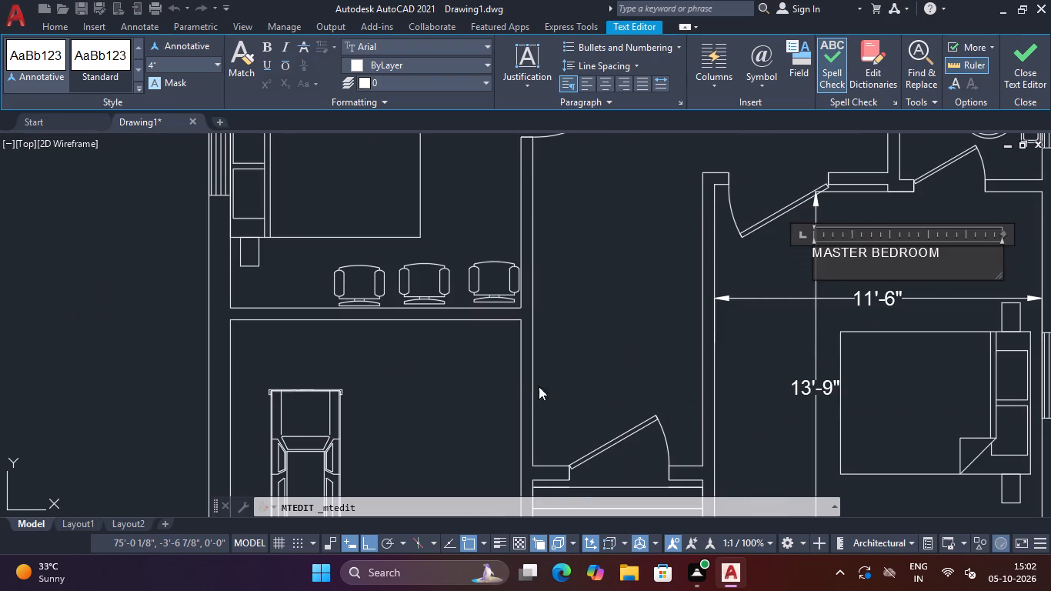
middle_click_drag(784, 305, 709, 346)
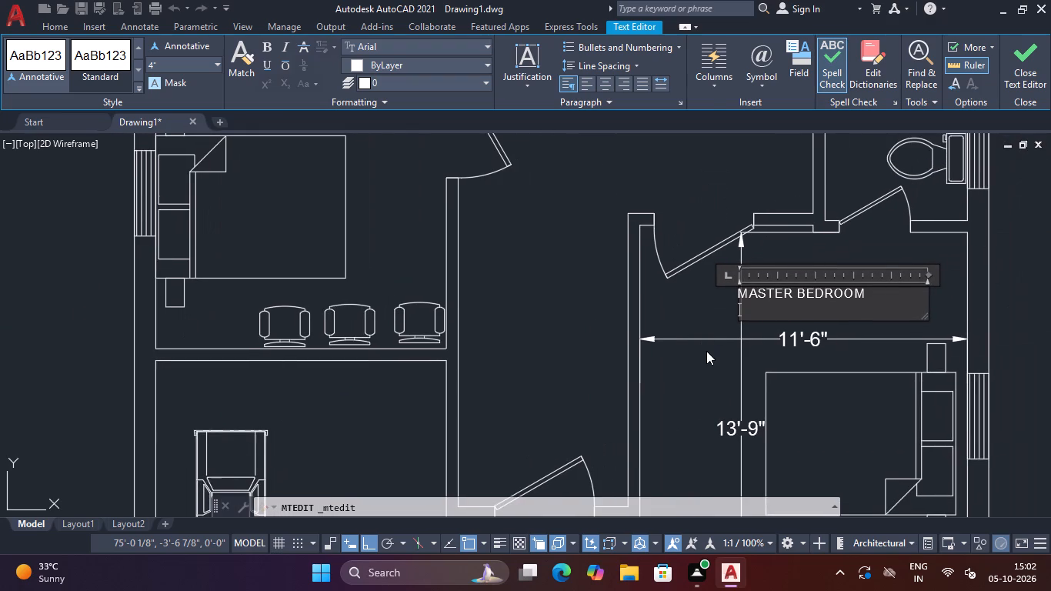
middle_click_drag(706, 389, 692, 337)
type("11")
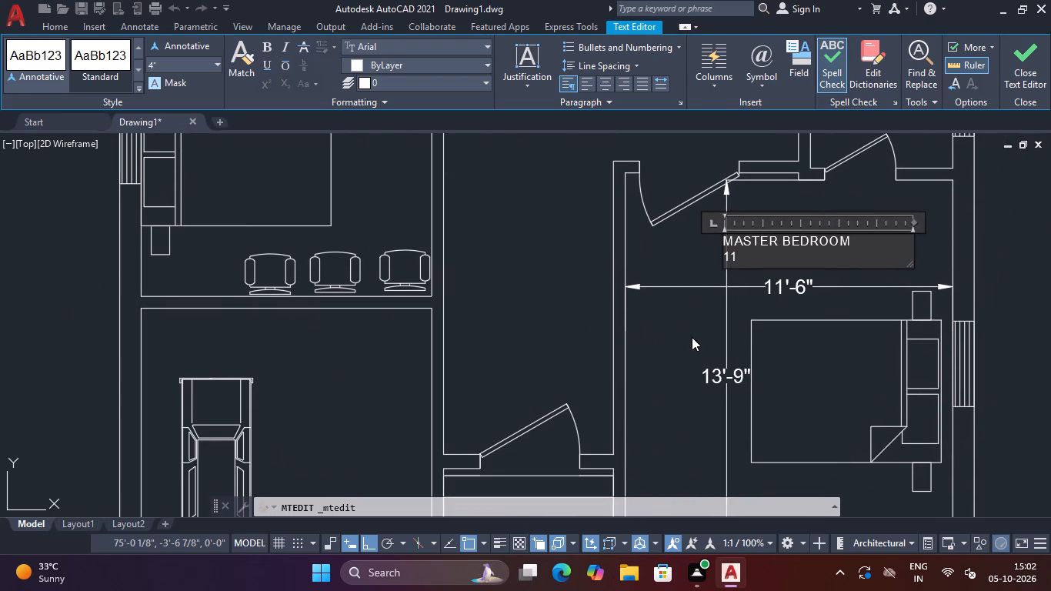
key("apostrophe")
type("6\"")
key("x")
type("13")
key("apostrophe")
type("9\"|")
key("BackSpace")
left_click(1015, 56)
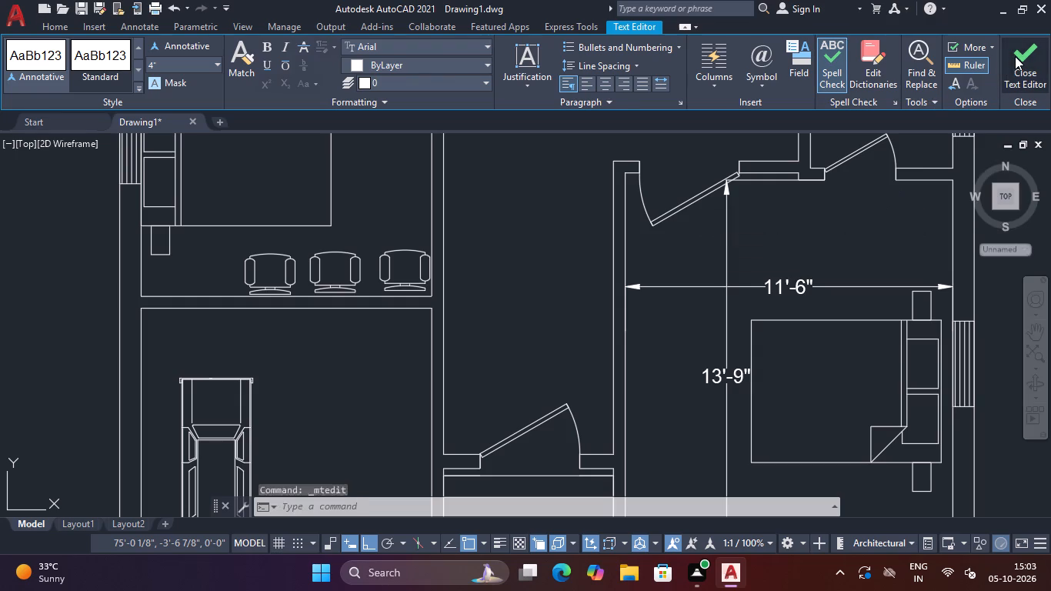
Centre-align both the name line and the size line of the MASTER BEDROOM label.
double_click(814, 239)
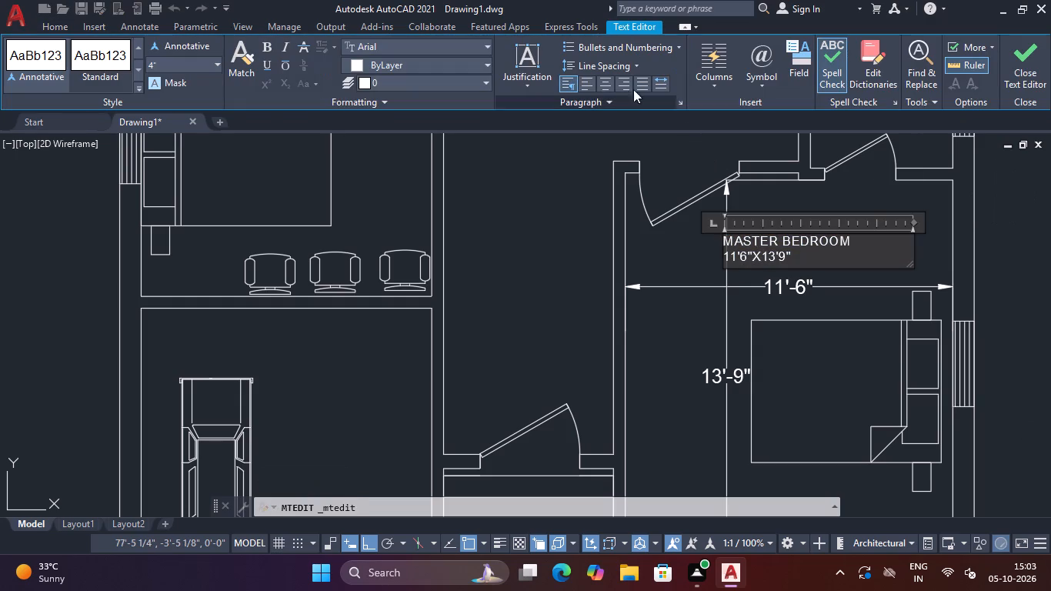
left_click(605, 78)
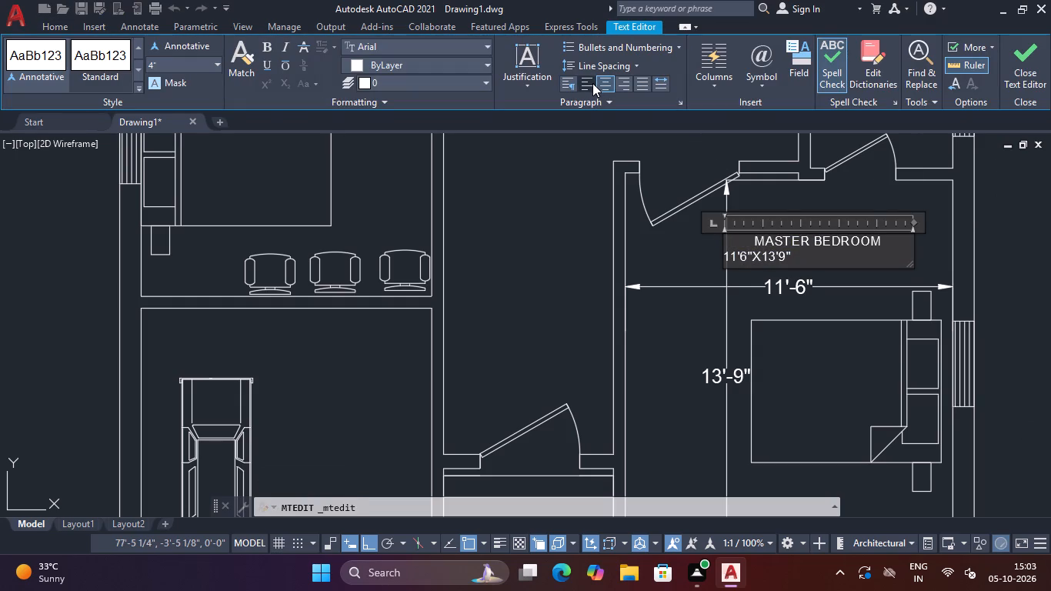
left_click(592, 83)
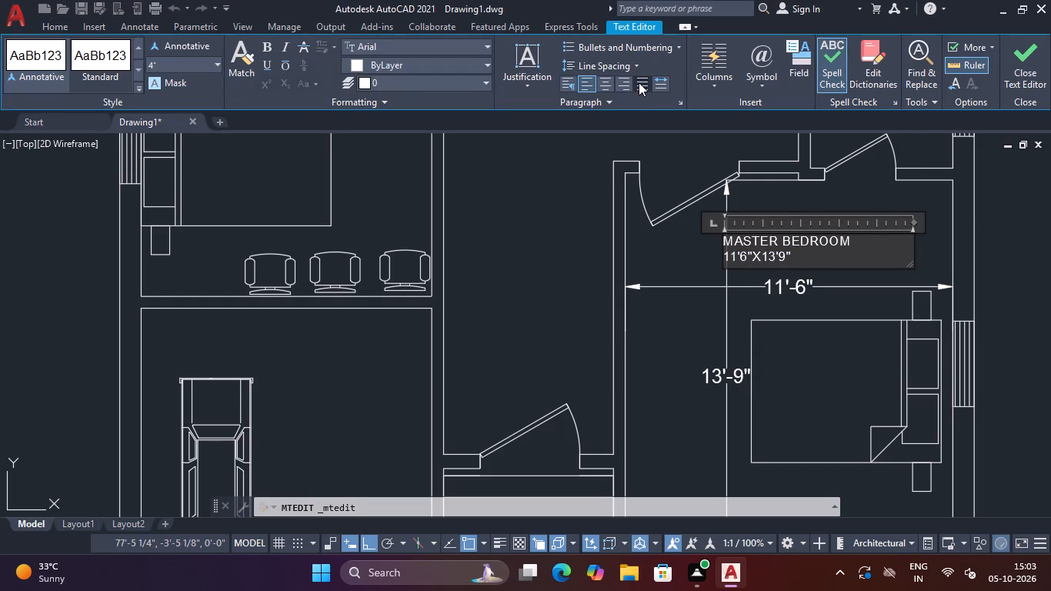
left_click(639, 82)
double_click(642, 82)
left_click(642, 82)
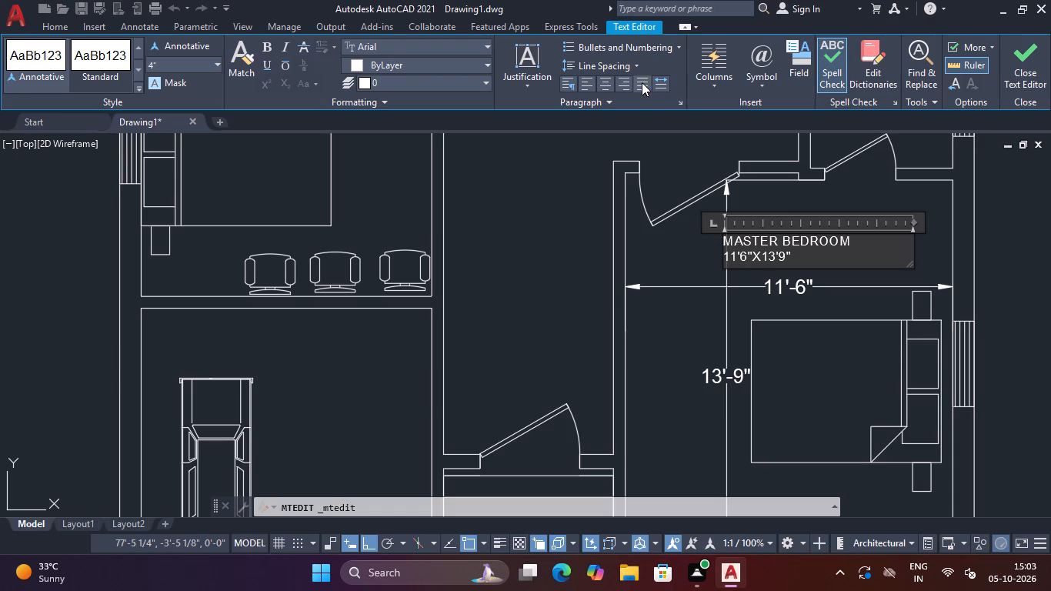
left_click(656, 87)
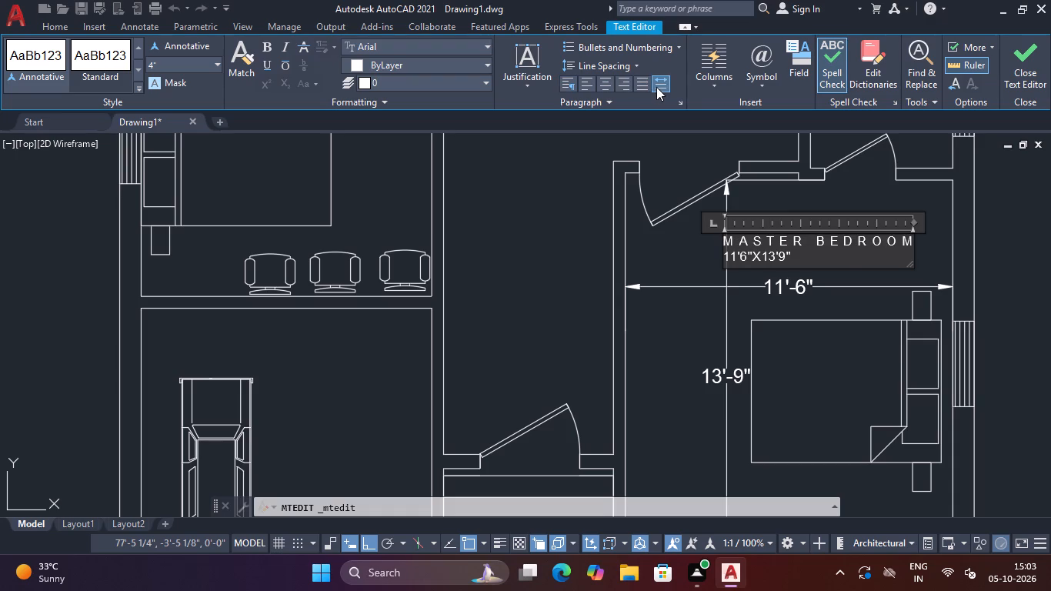
left_click(656, 87)
left_click(592, 85)
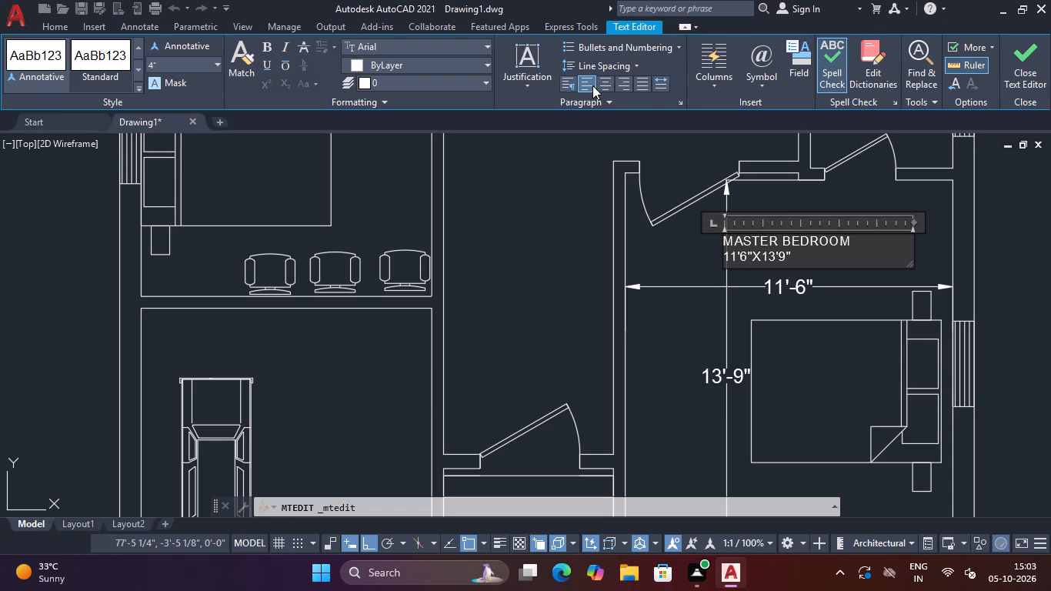
left_click(599, 85)
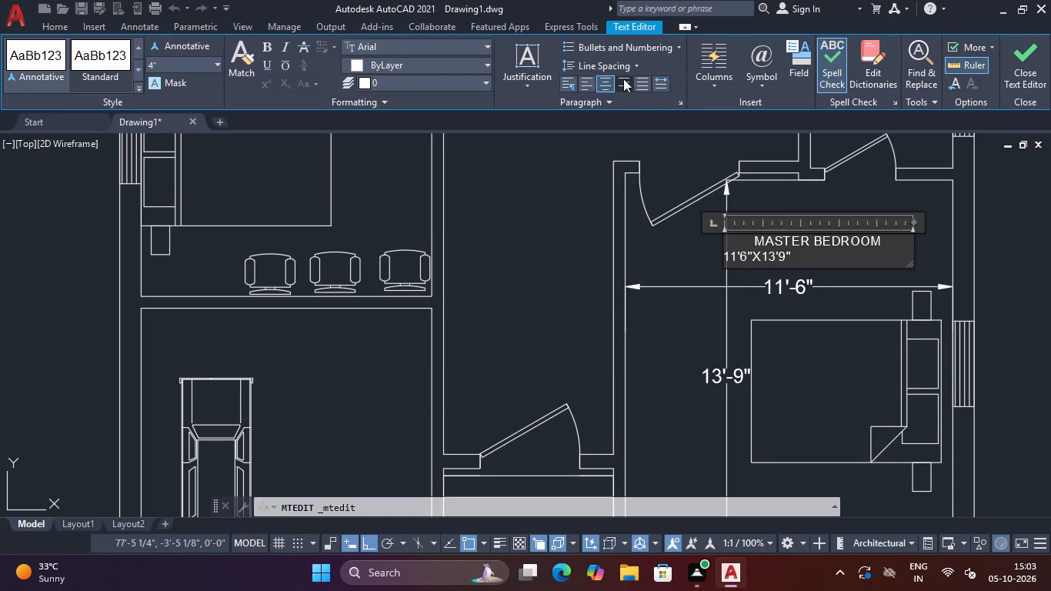
left_click(623, 78)
left_click(601, 79)
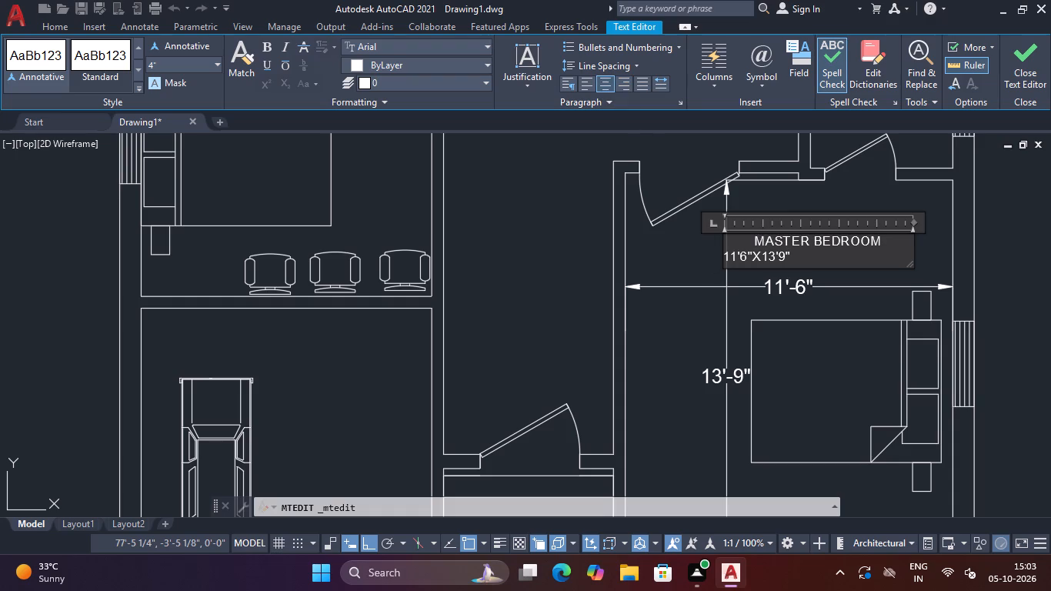
left_click(725, 255)
left_click(626, 84)
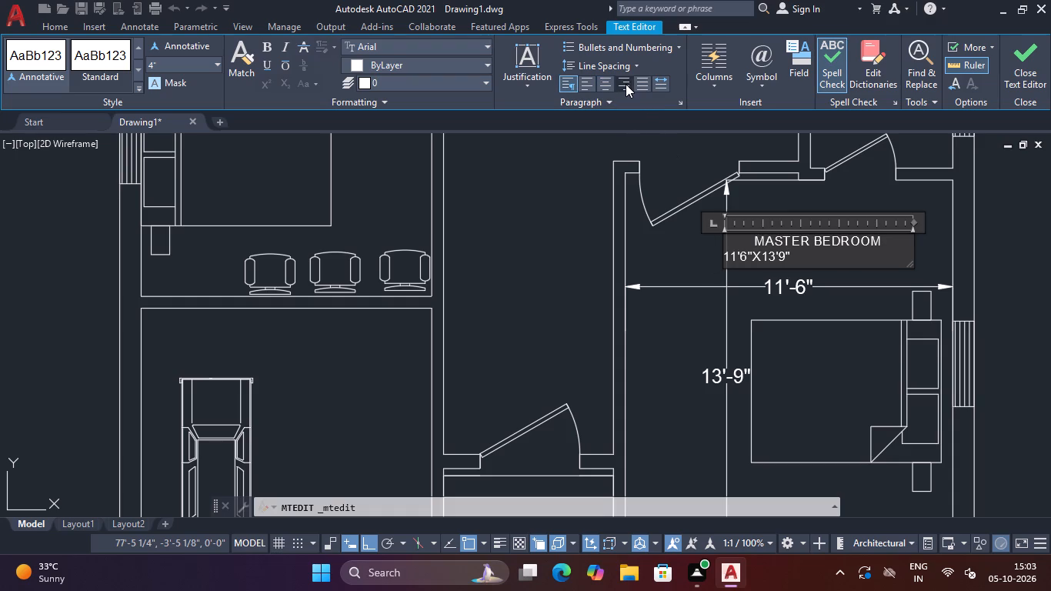
left_click(608, 86)
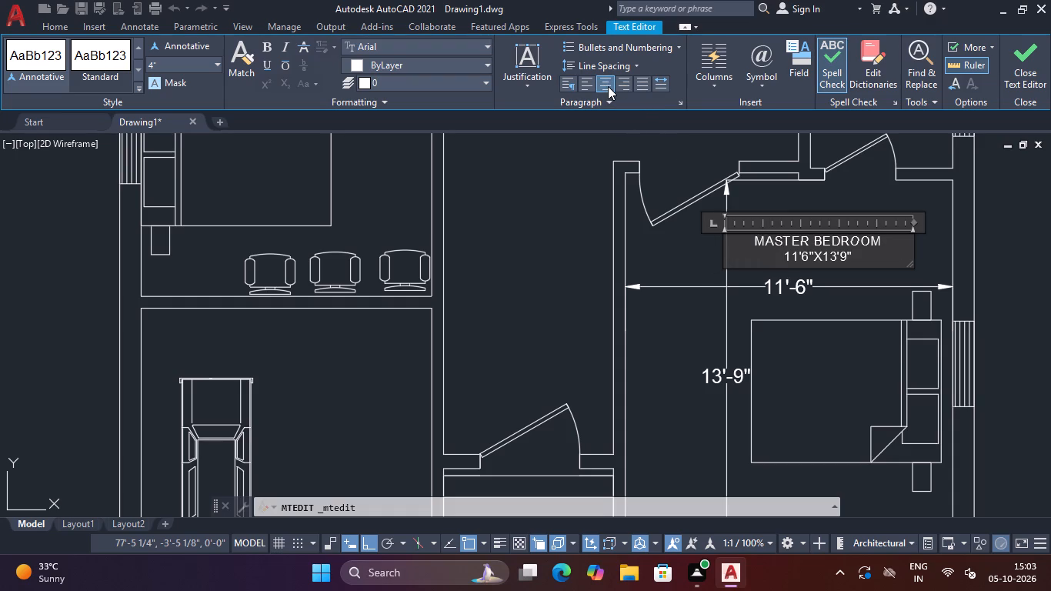
left_click(1005, 61)
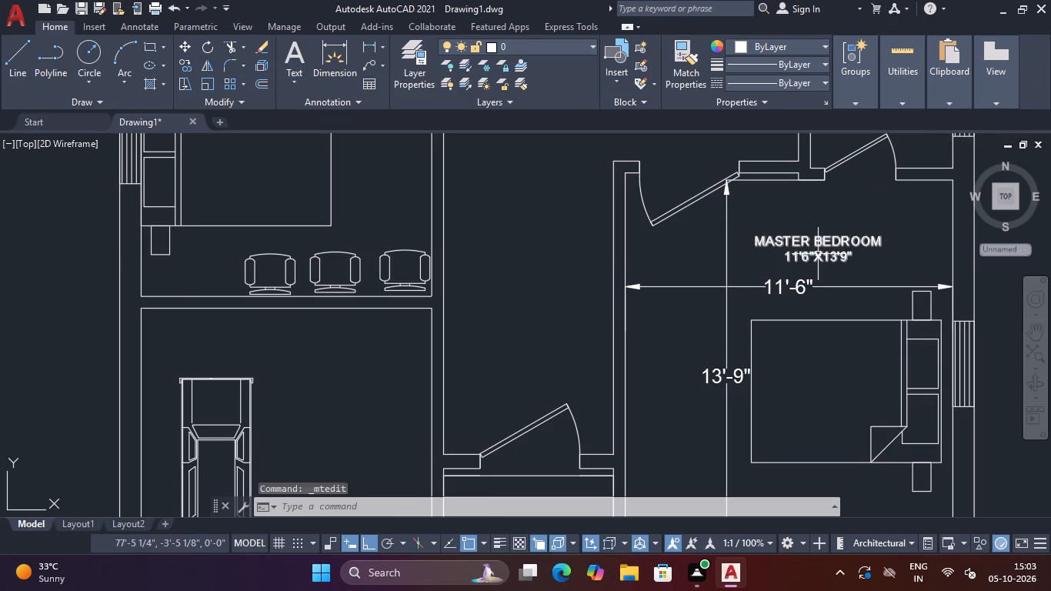
Delete the horizontal and vertical linear dimensions inside the southeast bedroom.
scroll(818, 254, "up", 1)
scroll(818, 254, "down", 3)
scroll(816, 255, "up", 2)
left_click(769, 266)
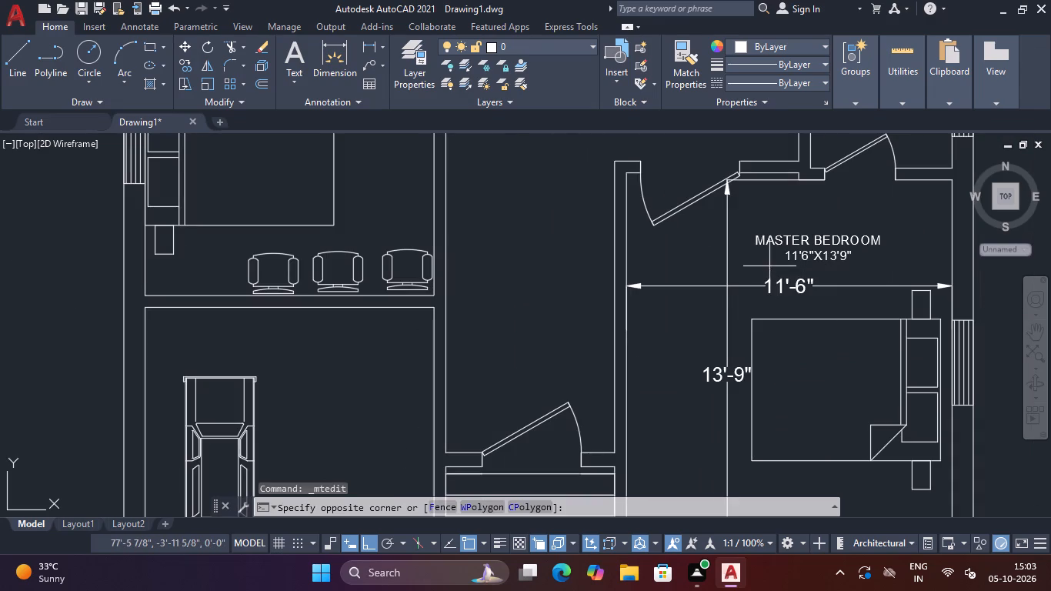
left_click(715, 298)
key("Delete")
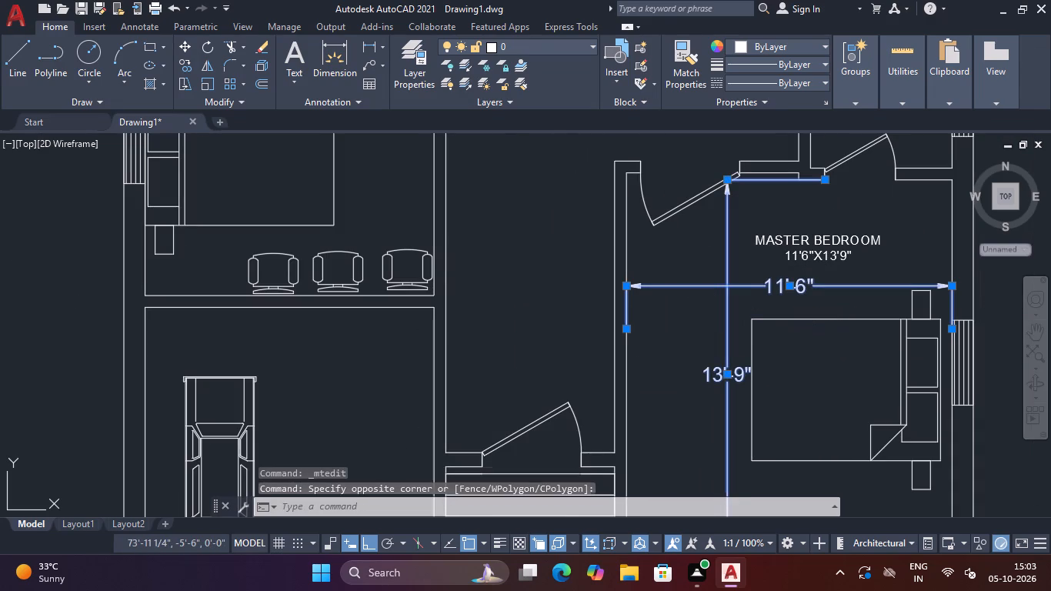
Look over the whole floor plan, examining the labelled master bedroom and the rooms that still have no labels.
scroll(715, 298, "down", 2)
middle_click_drag(715, 298, 633, 341)
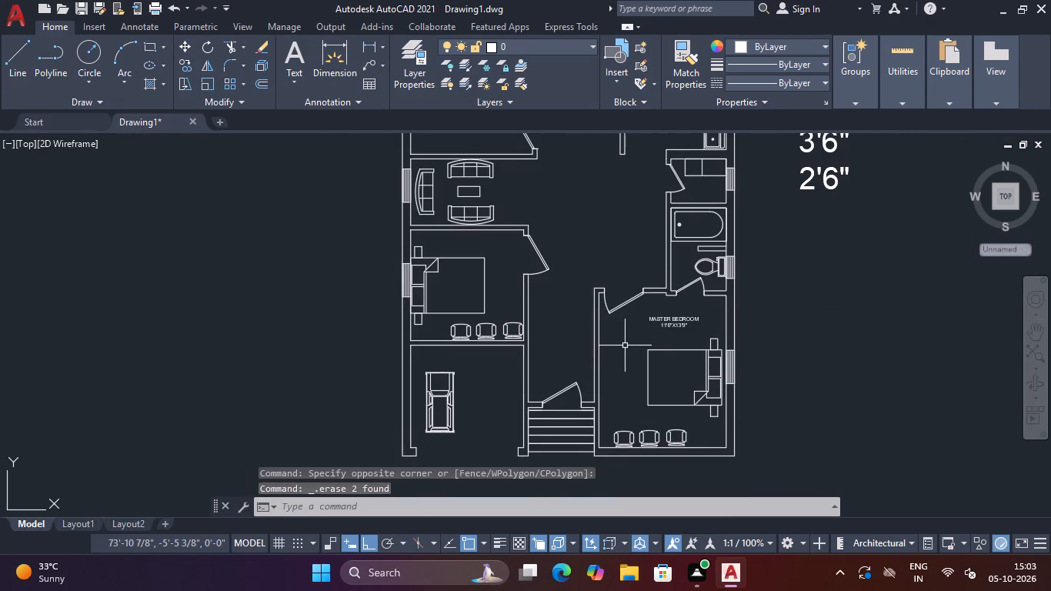
middle_click_drag(593, 264, 592, 308)
scroll(689, 292, "up", 1)
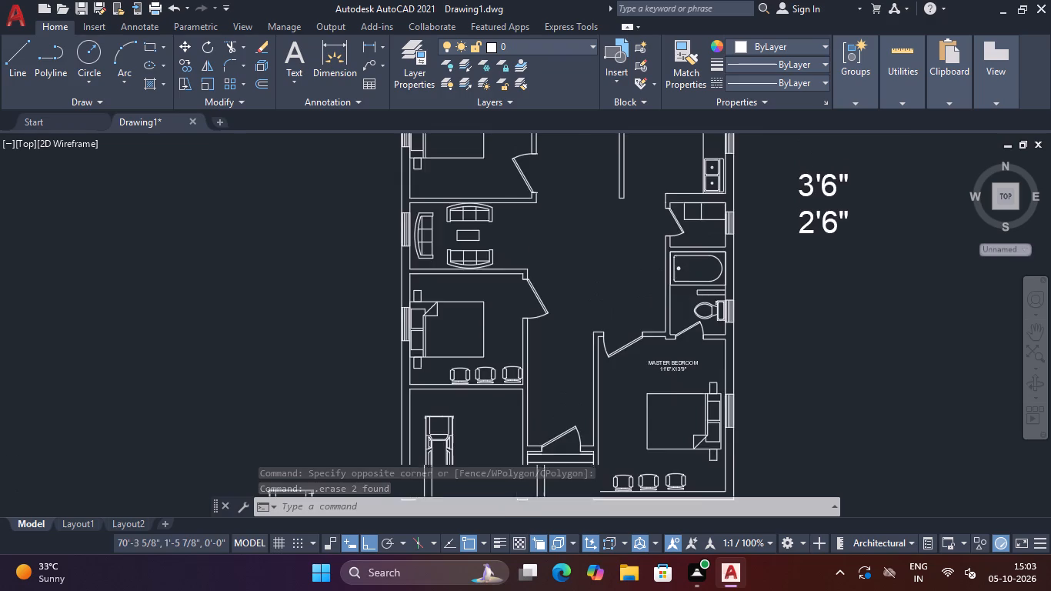
scroll(681, 297, "down", 2)
middle_click_drag(622, 291, 696, 227)
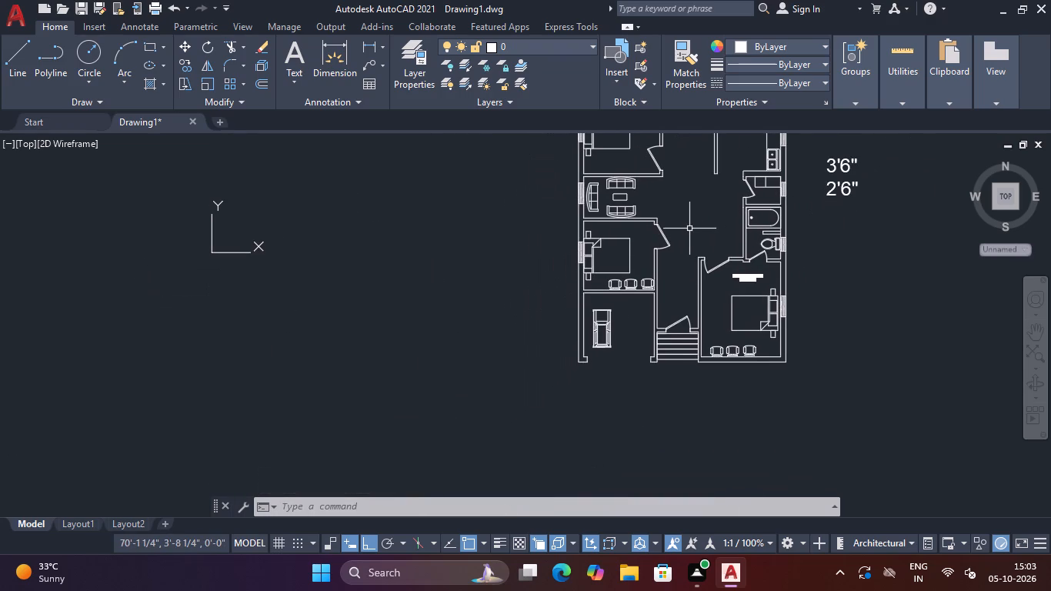
middle_click_drag(689, 229, 688, 292)
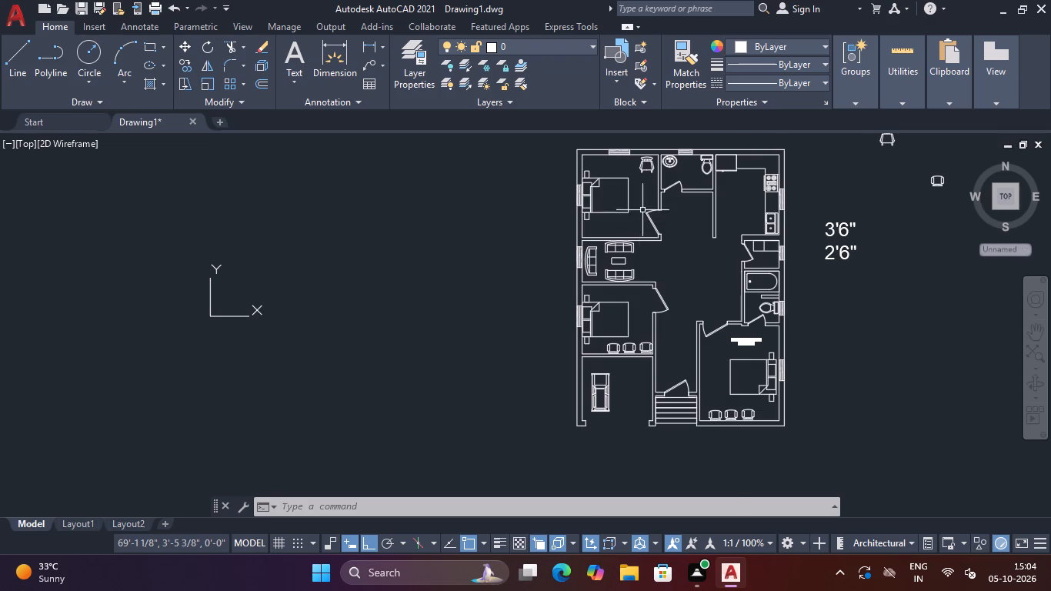
scroll(636, 202, "up", 1)
middle_click_drag(716, 341, 709, 282)
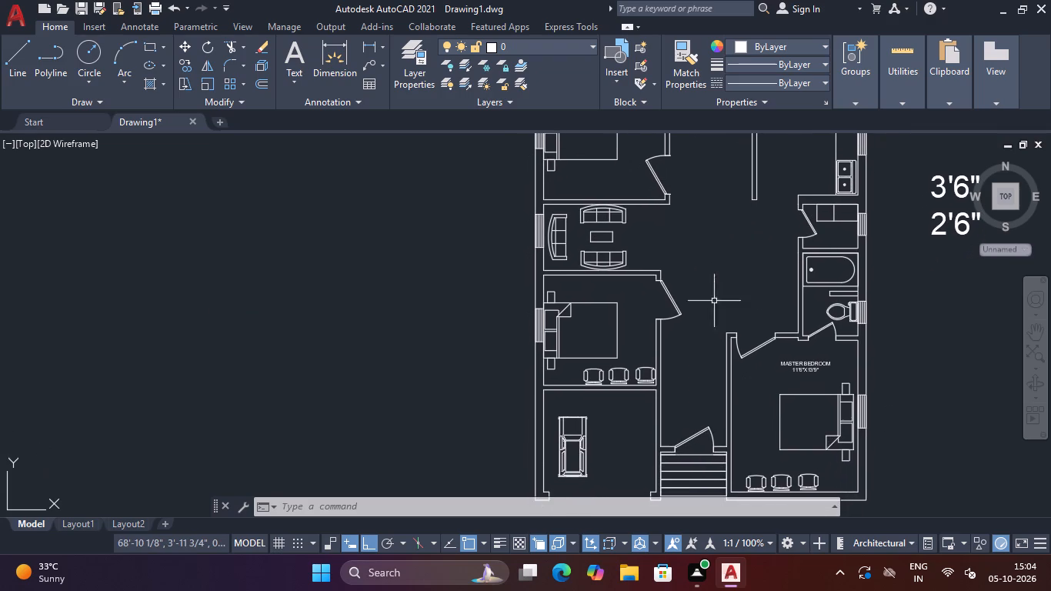
Copy the MASTER BEDROOM label into the northwest bedroom, placing it in the open floor area below the bed.
scroll(826, 366, "up", 2)
left_click(827, 351)
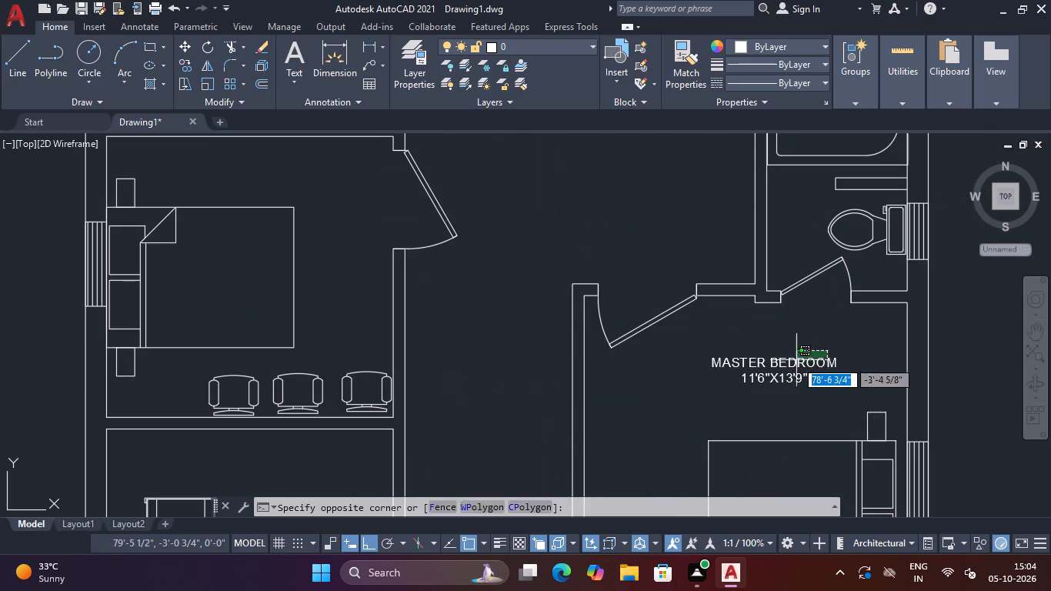
left_click(792, 362)
type("CO")
key("space")
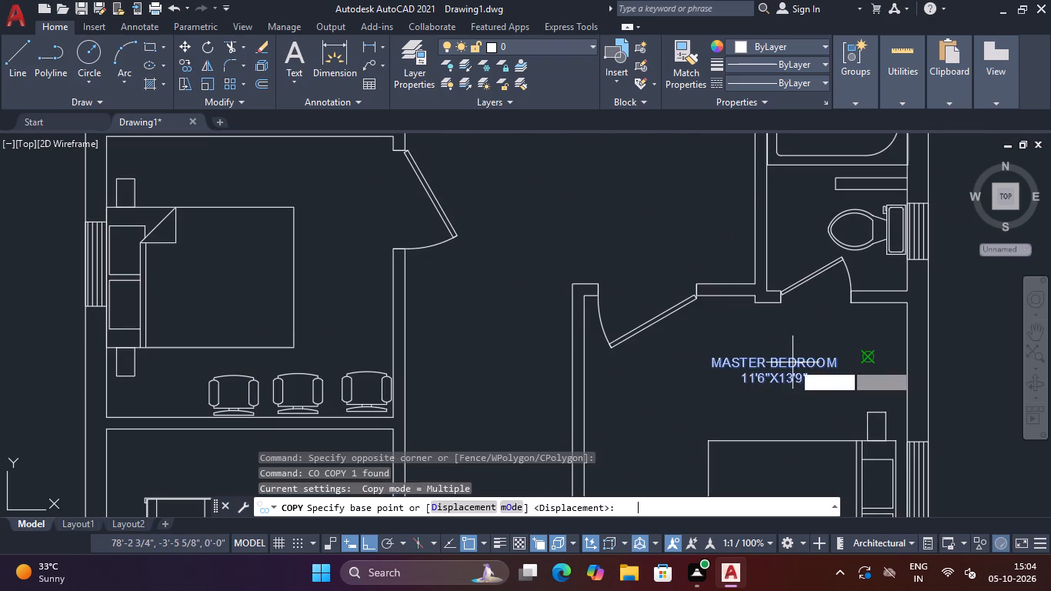
left_click(792, 363)
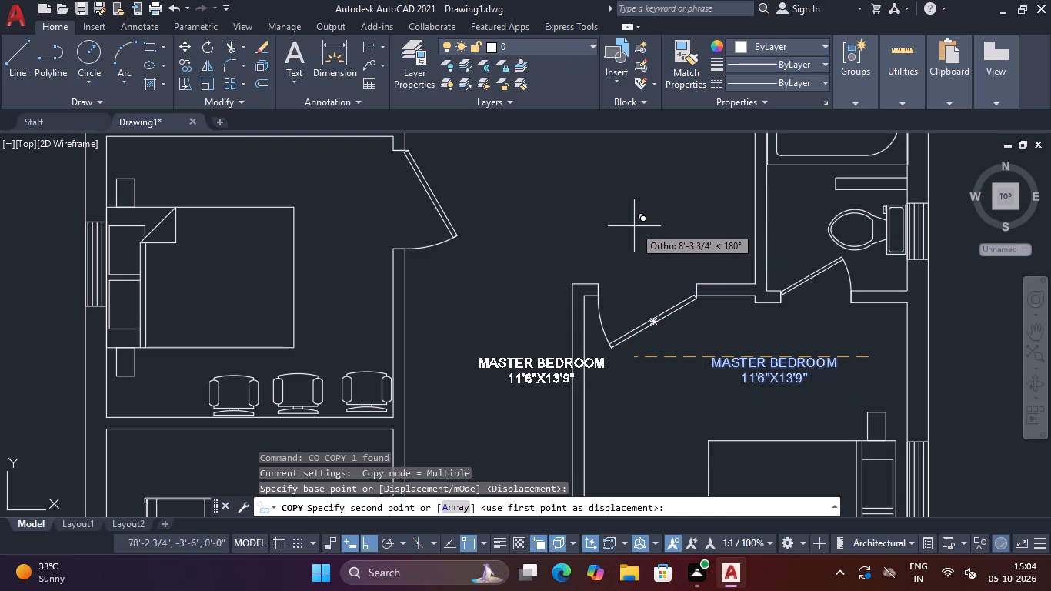
key("F8")
middle_click_drag(634, 226, 632, 412)
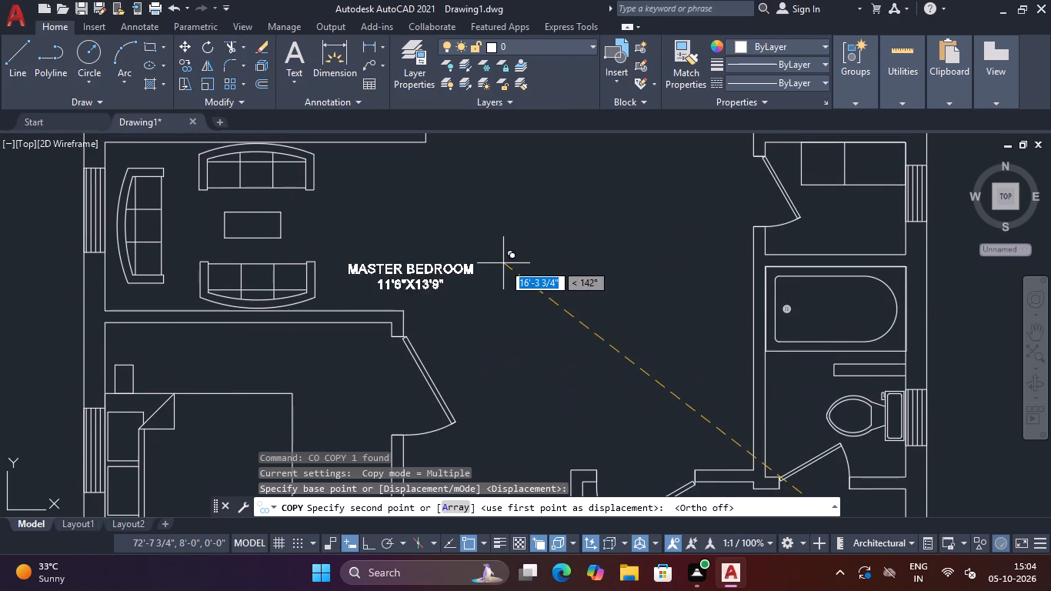
middle_click_drag(503, 262, 683, 450)
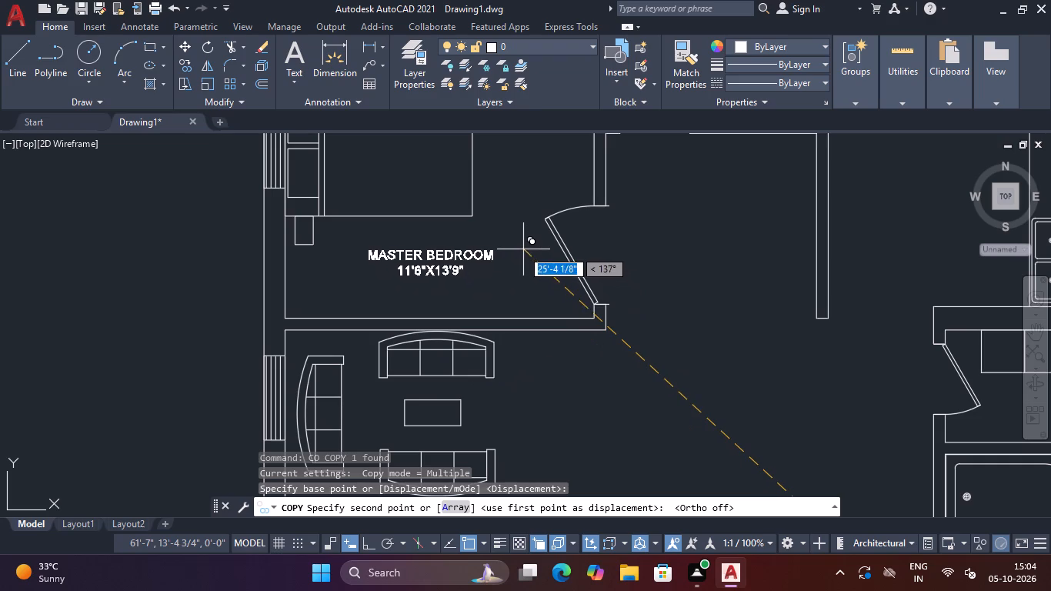
left_click(522, 249)
key("Escape")
Change the name line of the copied label in the northwest bedroom to BEDROOM.
double_click(423, 256)
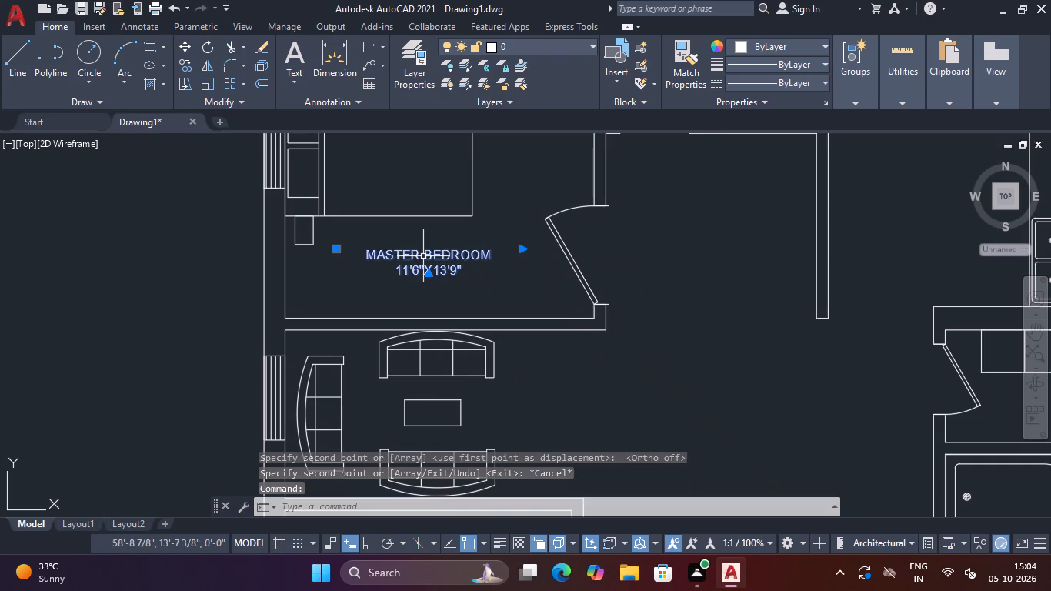
double_click(423, 256)
key("Escape")
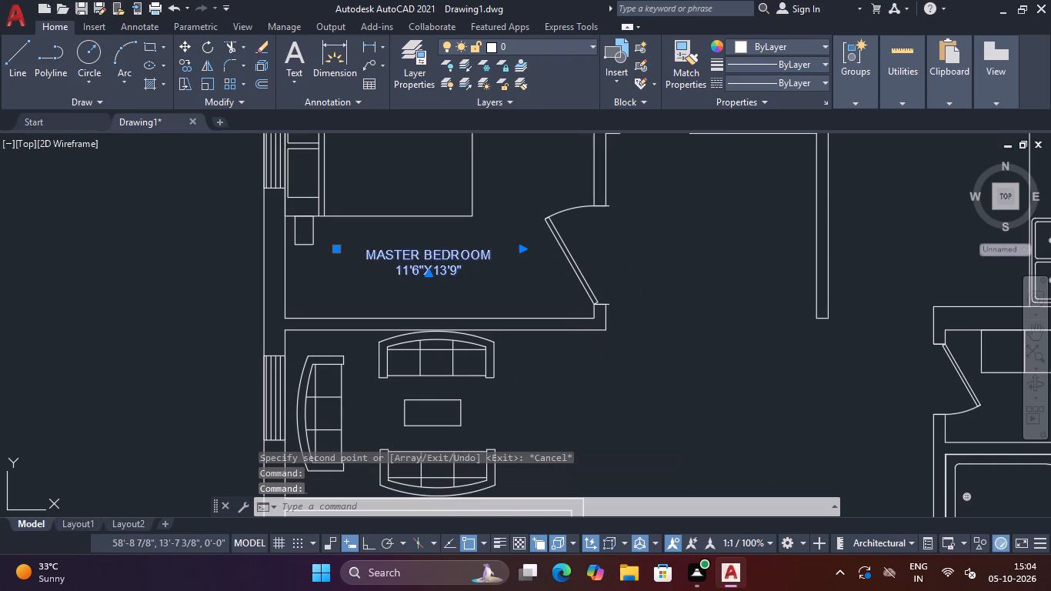
double_click(433, 256)
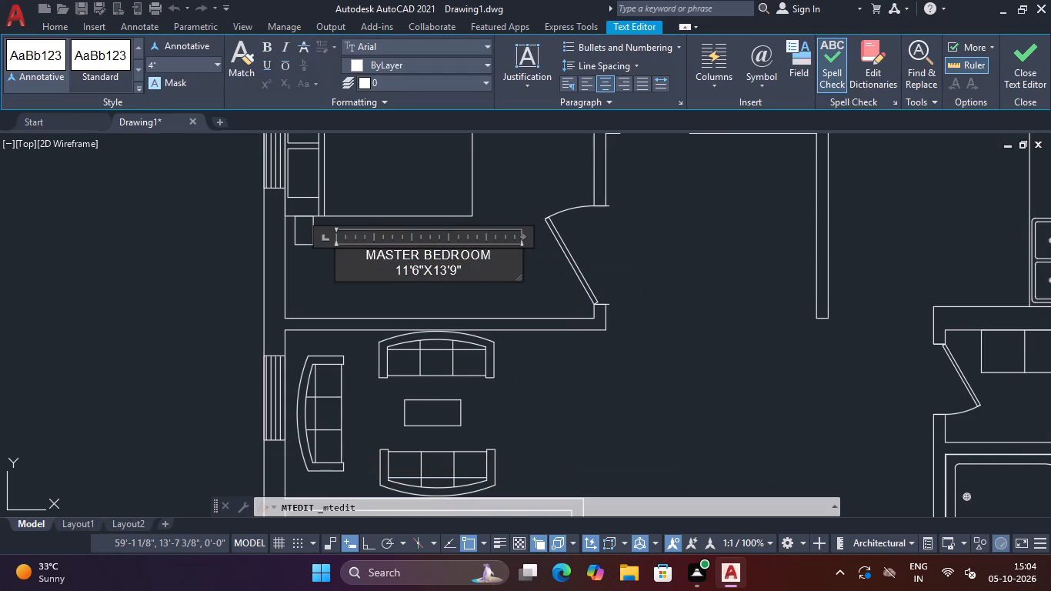
left_click(417, 255)
key("BackSpace")
key("BackSpace")
key("BackSpace")
key("BackSpace")
key("BackSpace")
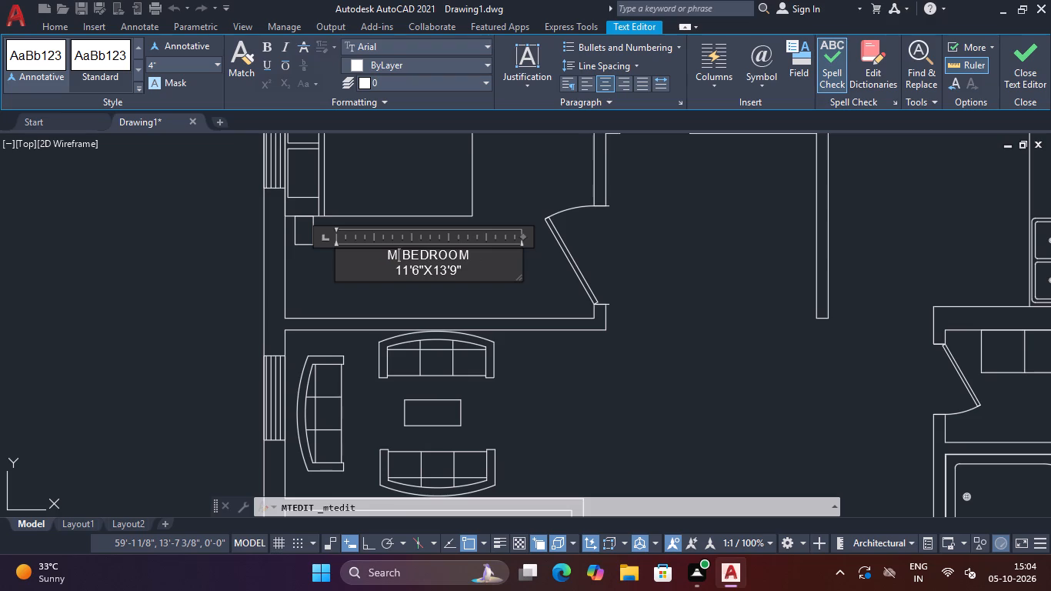
key("BackSpace")
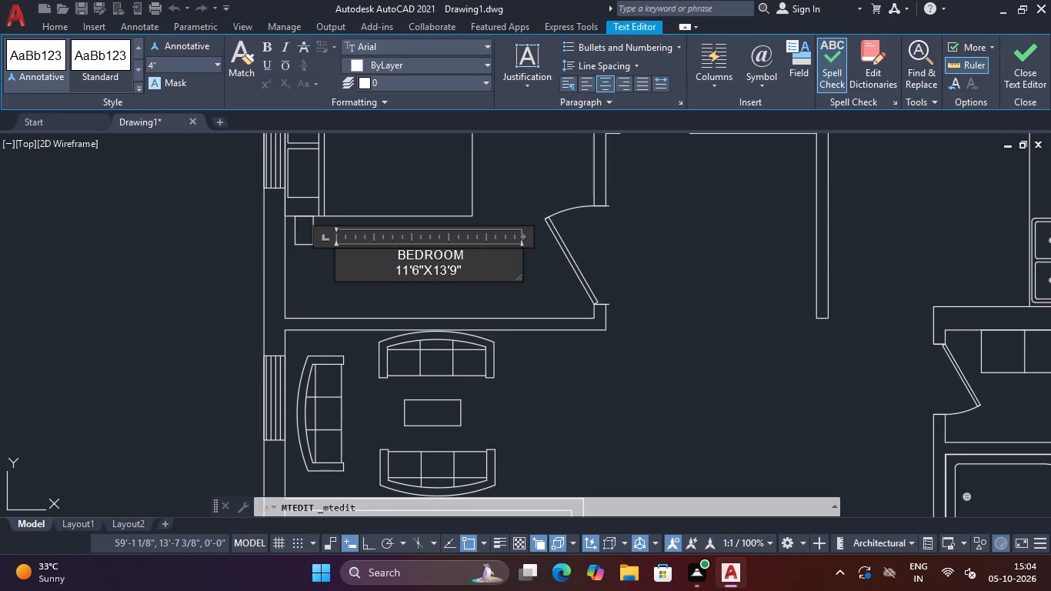
left_click(473, 271)
left_click(1041, 48)
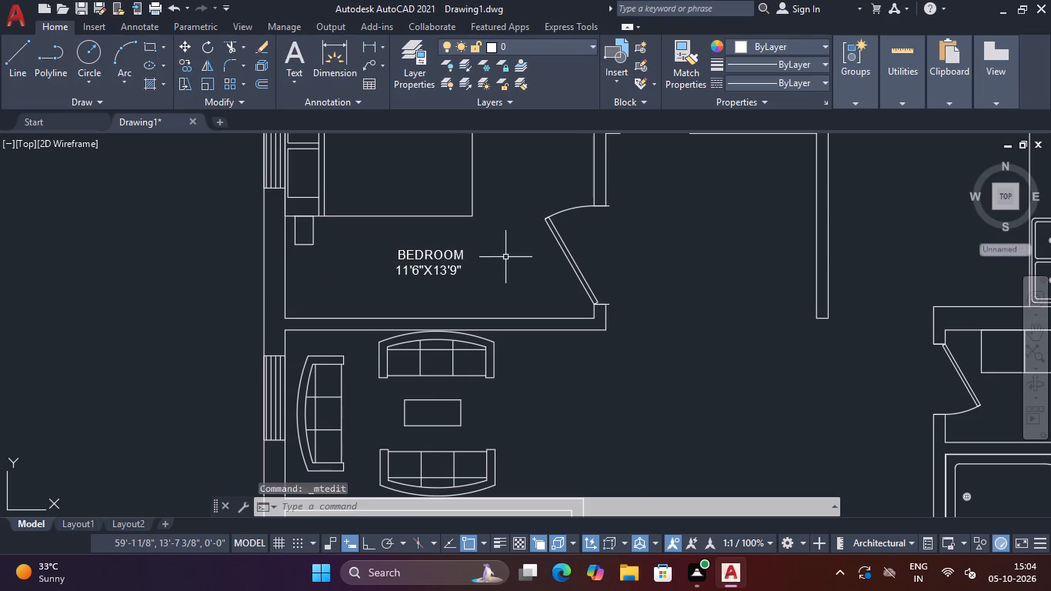
Add a vertical and a horizontal linear dimension between the inner wall faces of the northwest bedroom.
middle_click_drag(507, 256, 551, 413)
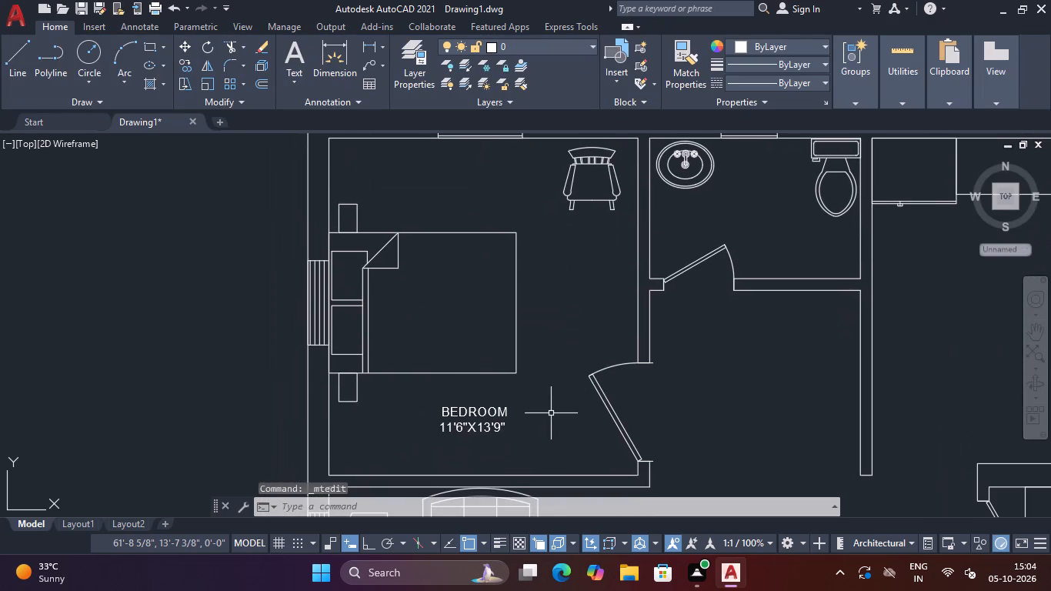
type("DLI")
key("Return")
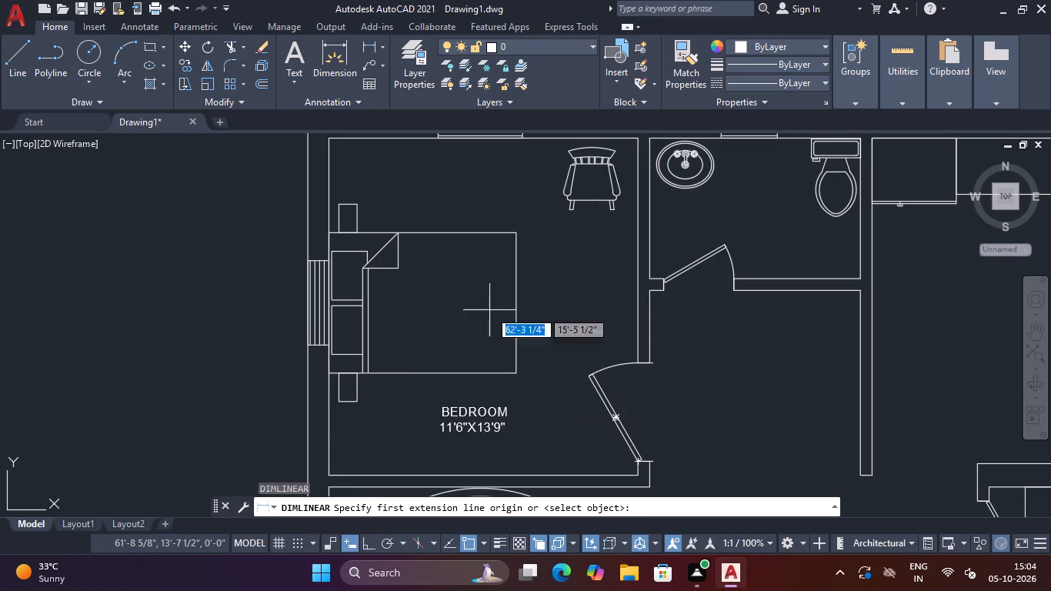
left_click(424, 138)
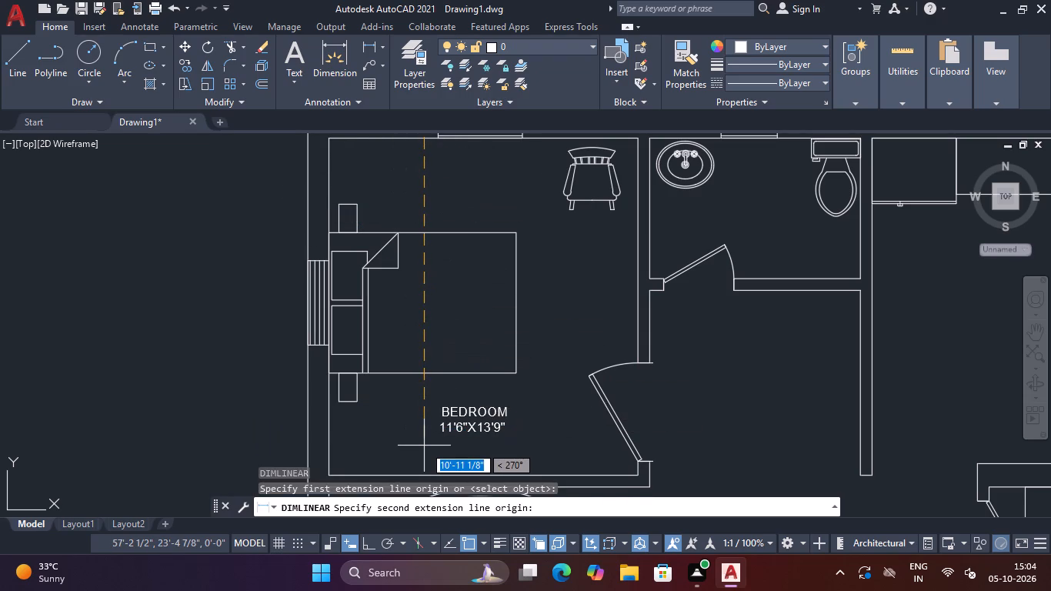
middle_click_drag(424, 446, 451, 392)
left_click(454, 421)
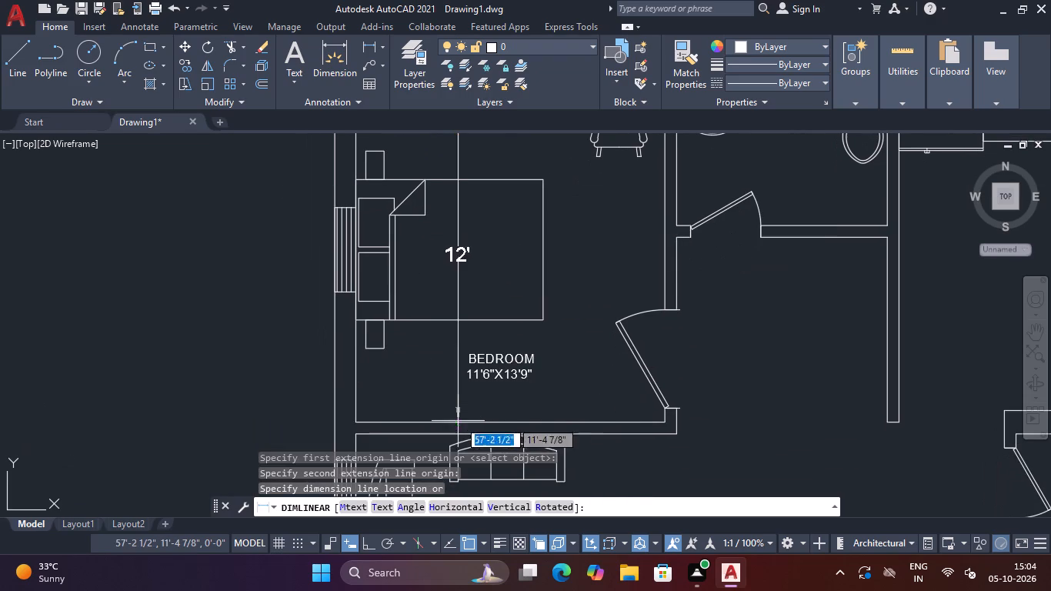
left_click(553, 411)
key("space")
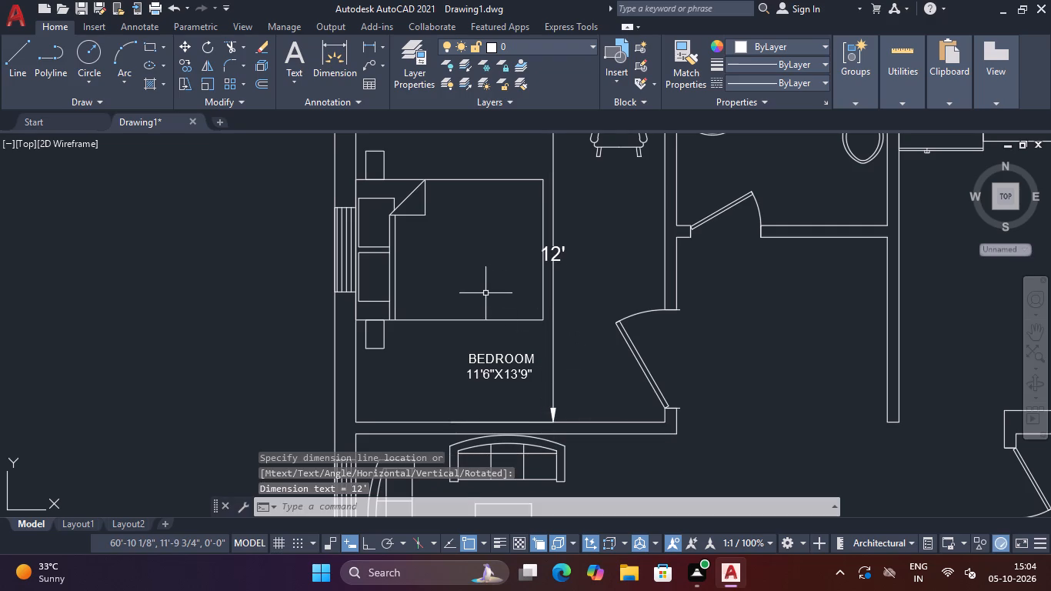
middle_click_drag(491, 267, 459, 471)
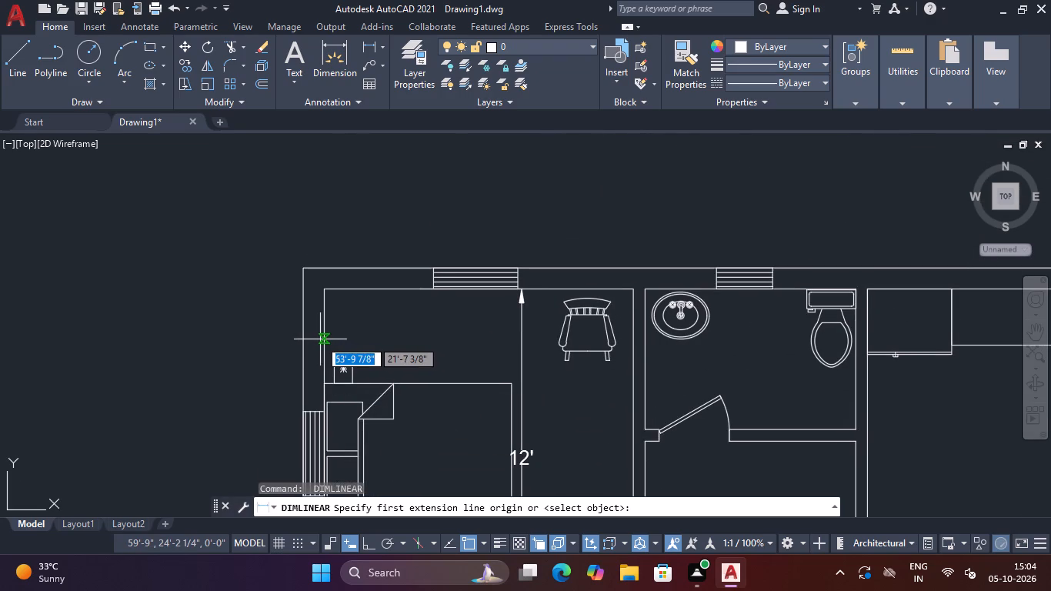
left_click(324, 339)
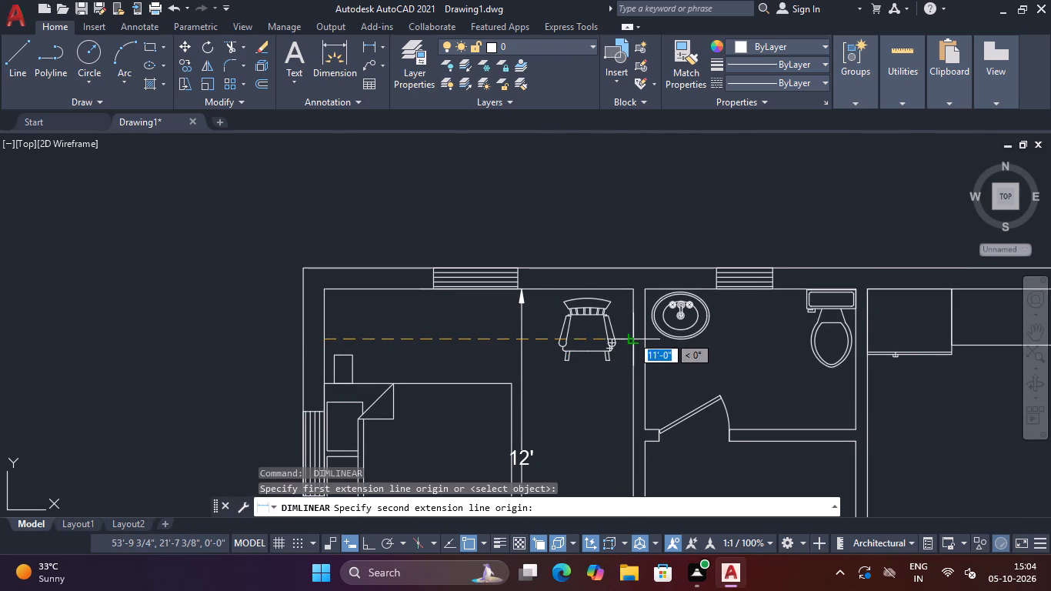
left_click(632, 335)
left_click(616, 373)
Change the size line of the northwest BEDROOM label to 11' X 12'.
scroll(616, 373, "down", 2)
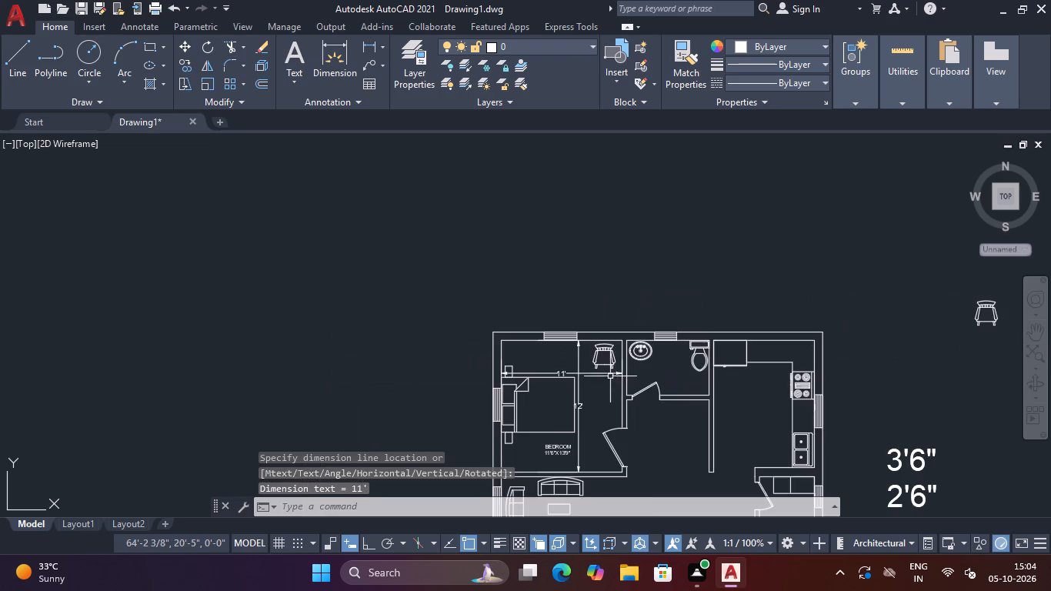
middle_click_drag(605, 392, 604, 354)
scroll(551, 437, "up", 2)
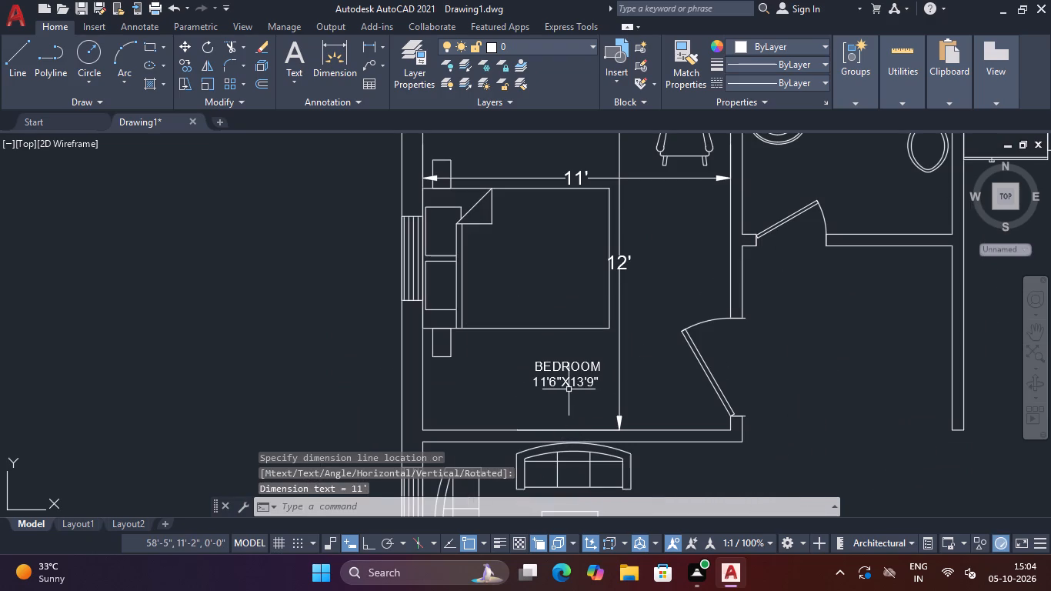
double_click(568, 384)
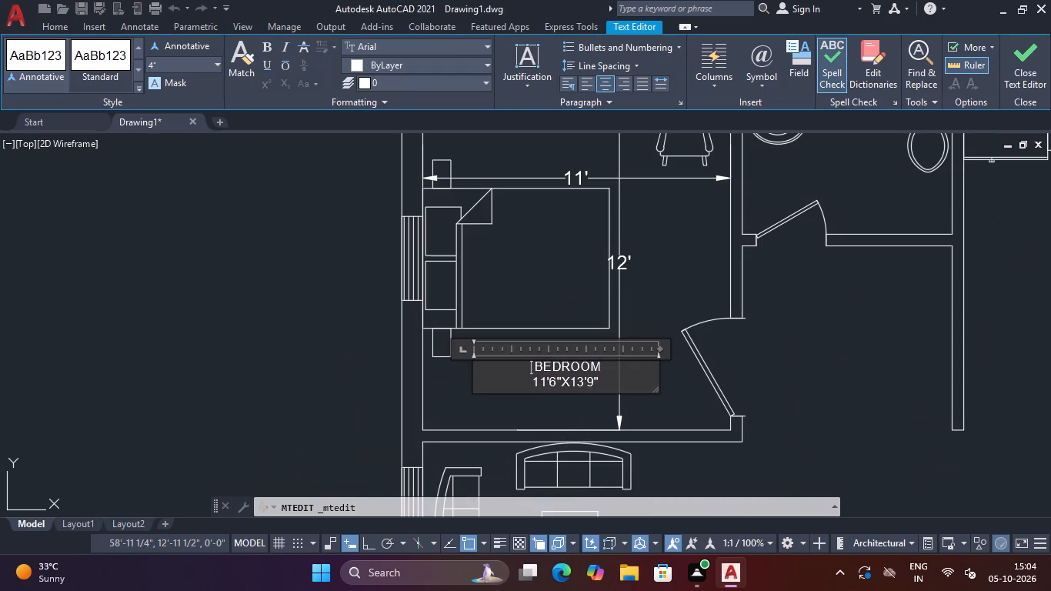
scroll(558, 379, "up", 2)
left_click(562, 382)
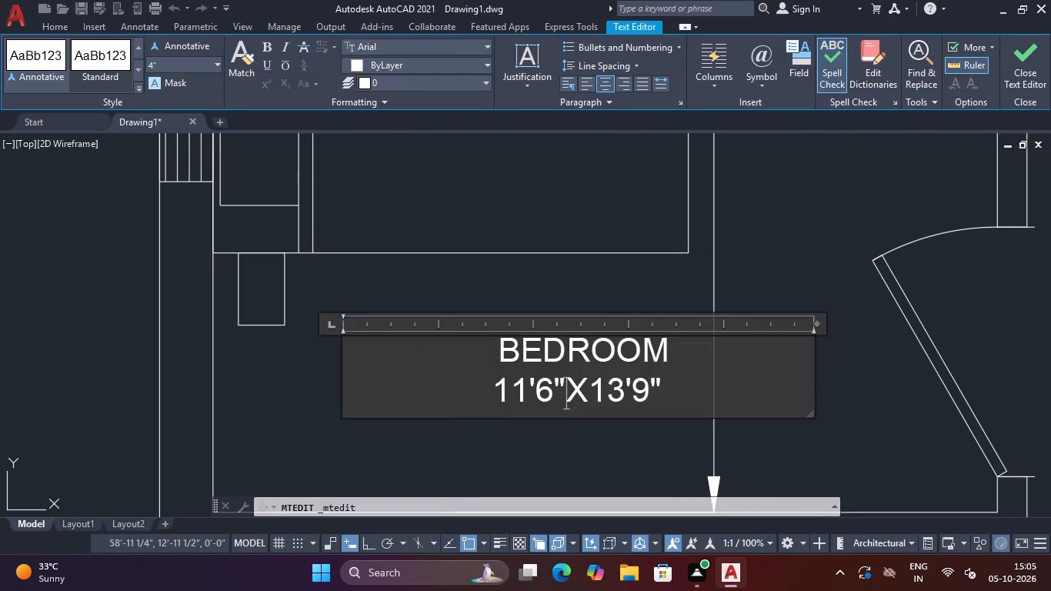
key("BackSpace")
key("BackSpace")
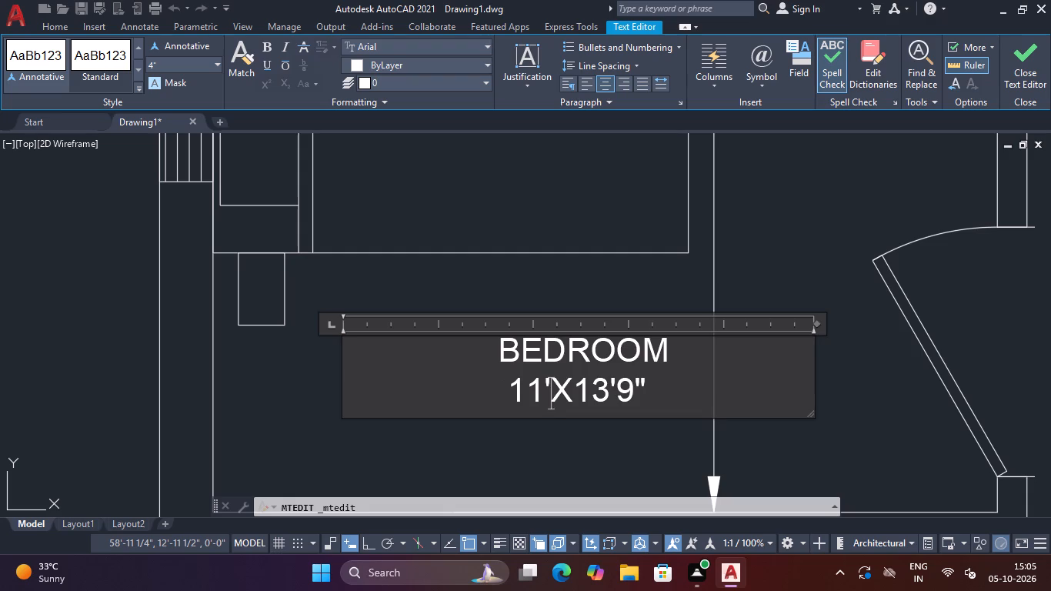
key("space")
left_click(659, 385)
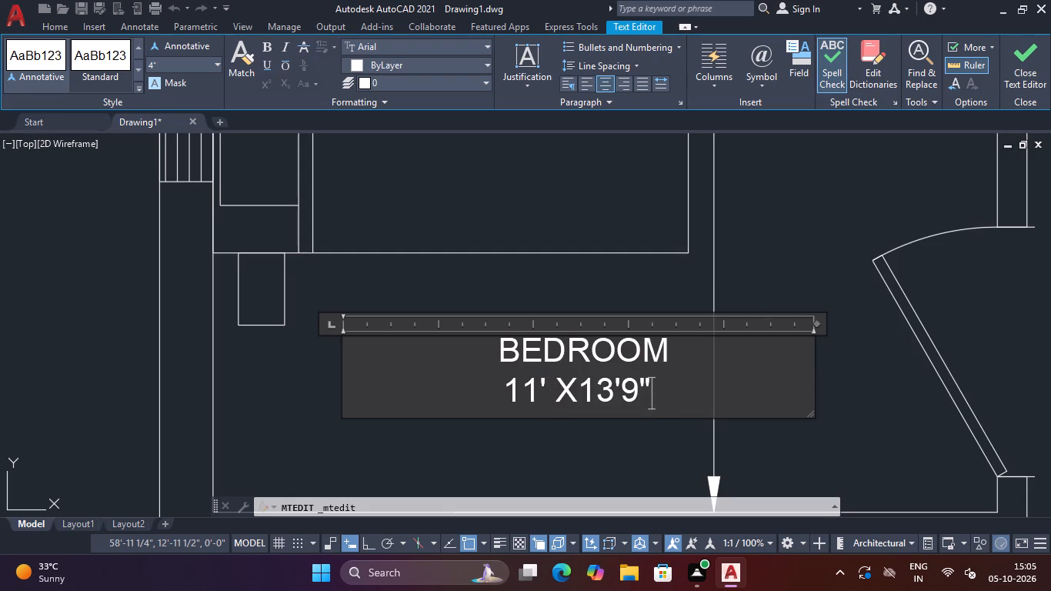
key("space")
key("BackSpace")
key("BackSpace")
key("BackSpace")
key("BackSpace")
key("BackSpace")
key("BackSpace")
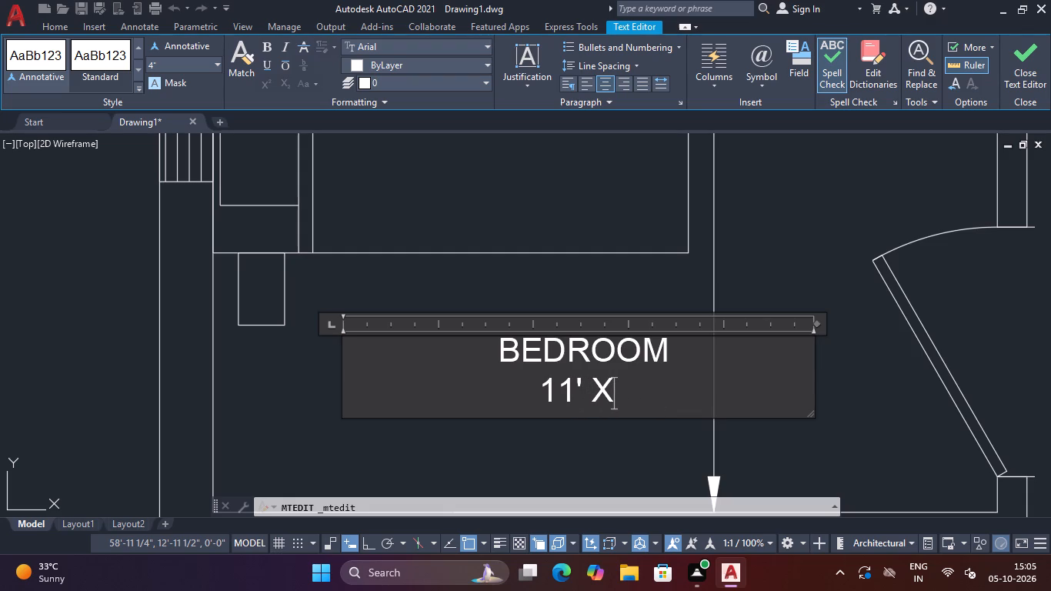
key("space")
type("12'")
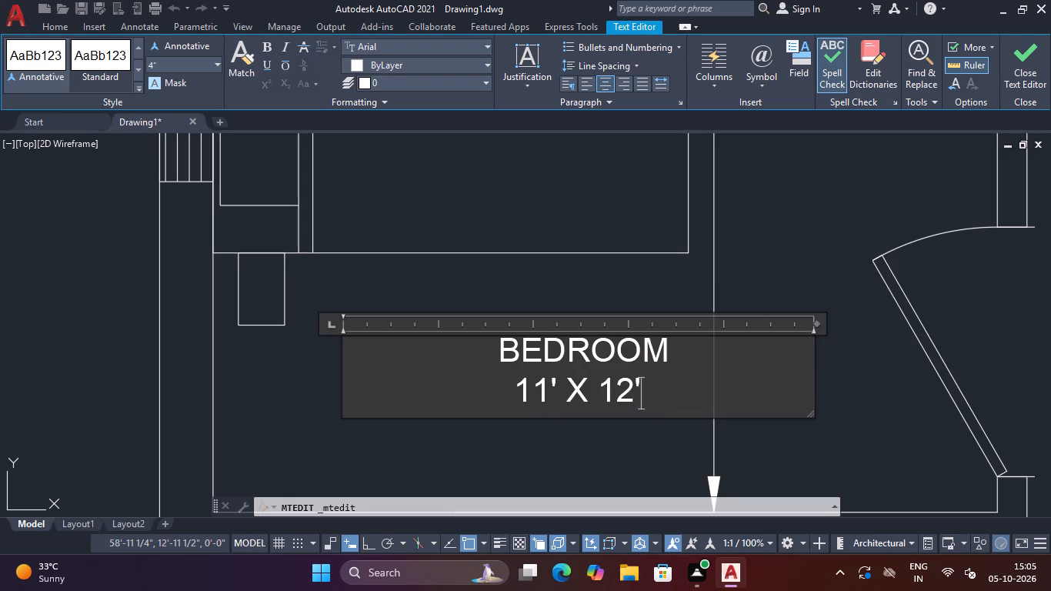
left_click(1027, 61)
Rename the northwest bedroom's label as BEDROOM 2.
scroll(694, 309, "up", 2)
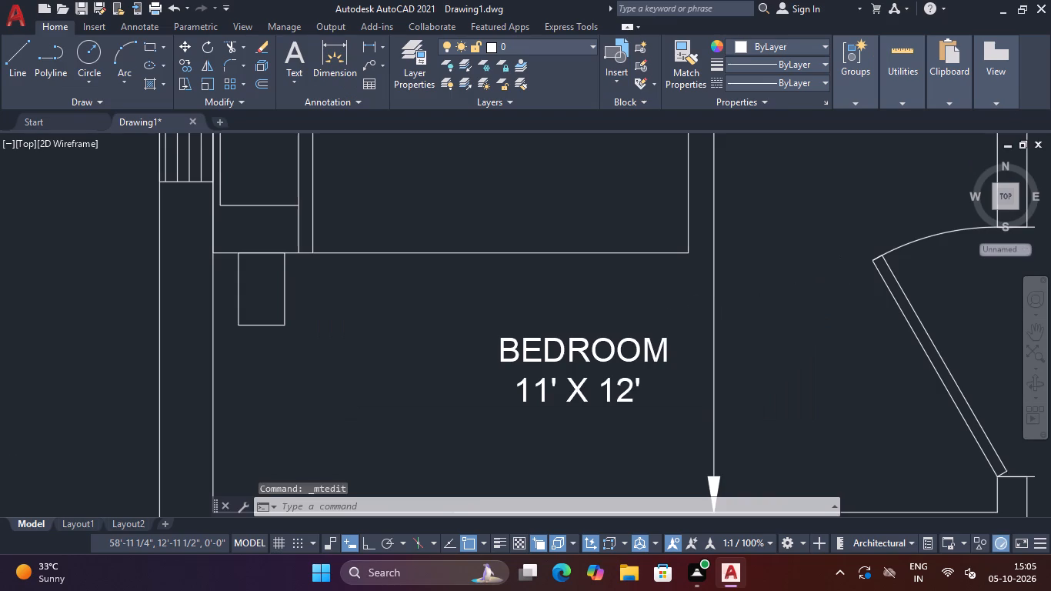
scroll(694, 309, "up", 1)
scroll(694, 309, "down", 3)
scroll(612, 295, "down", 2)
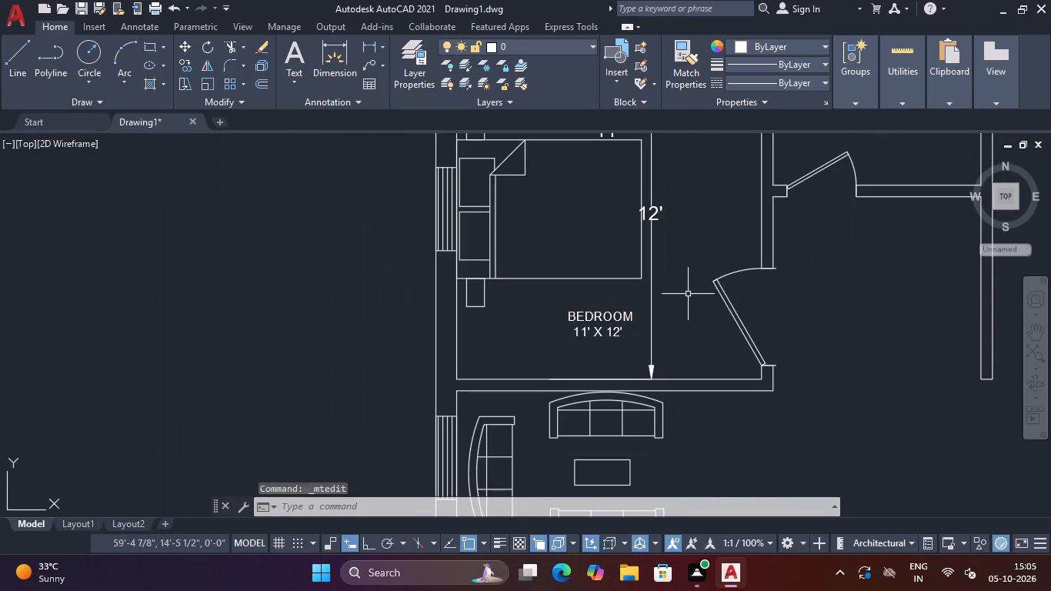
scroll(681, 308, "down", 3)
scroll(681, 308, "up", 2)
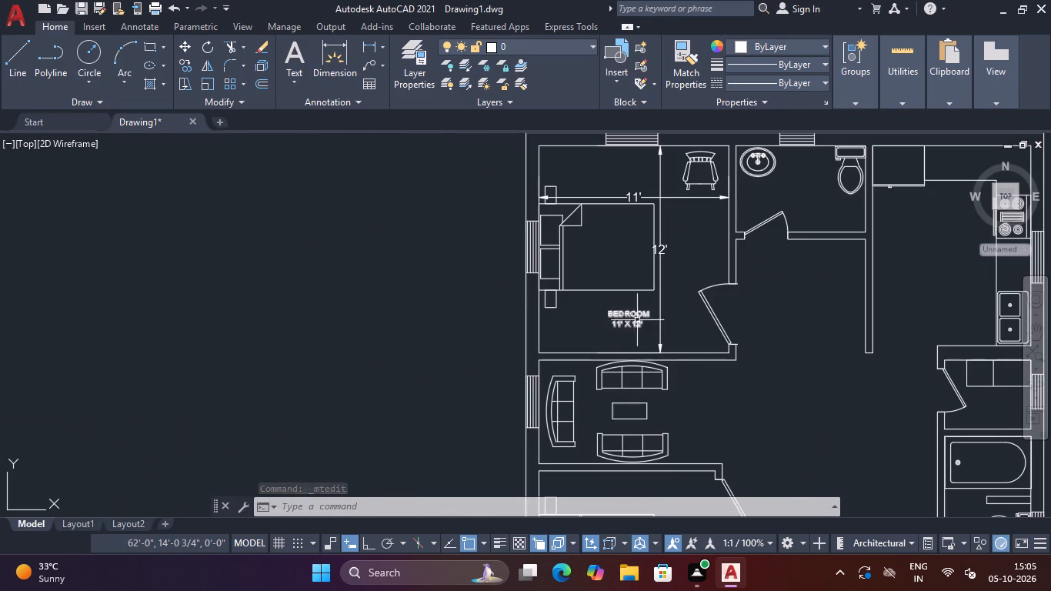
double_click(633, 320)
scroll(639, 318, "up", 3)
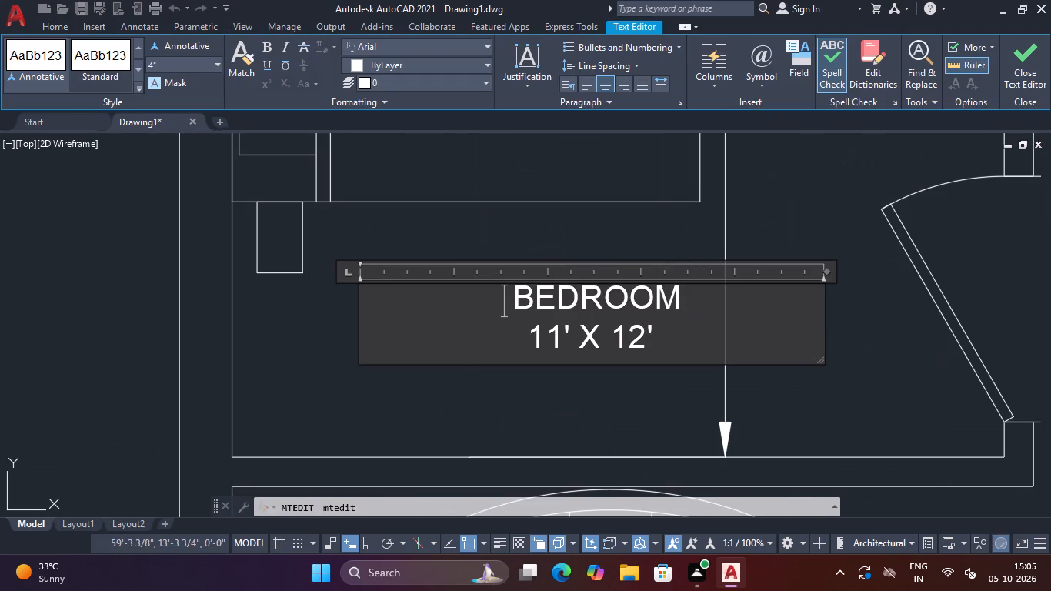
left_click(683, 297)
type("N")
key("space")
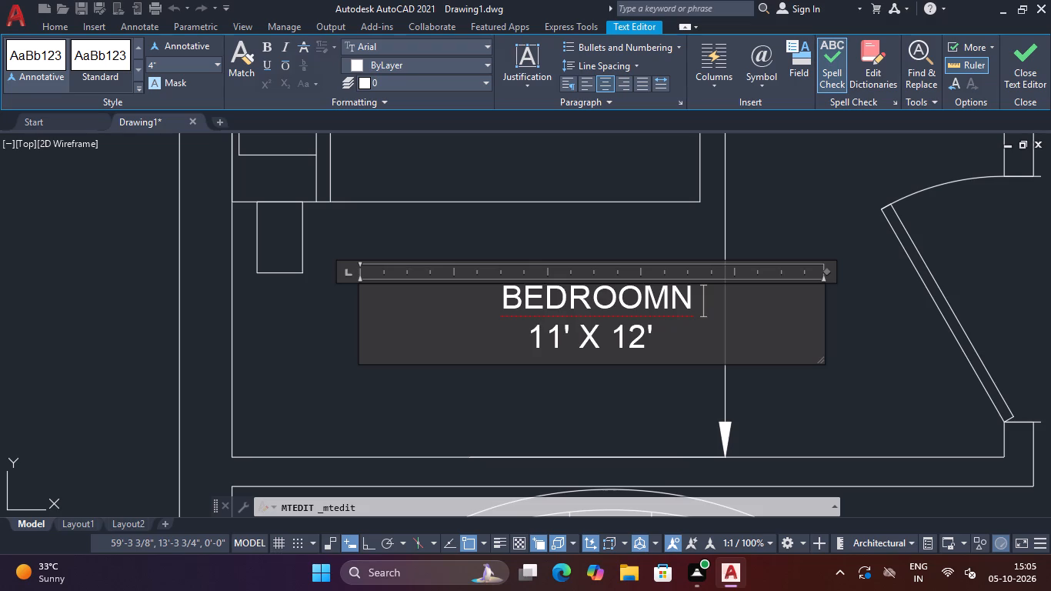
key("BackSpace")
key("BackSpace")
key("space")
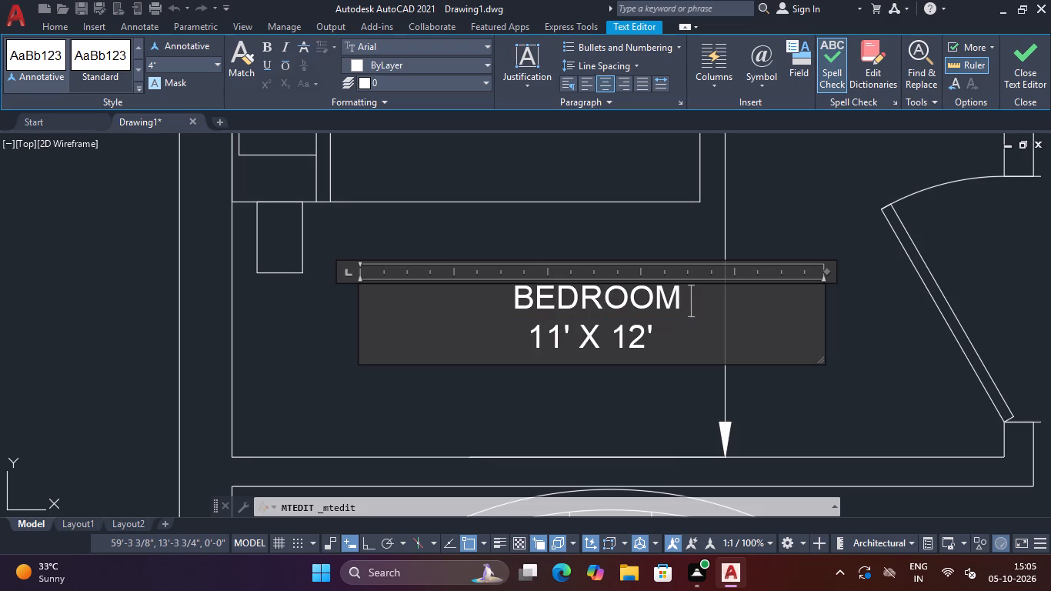
key("2")
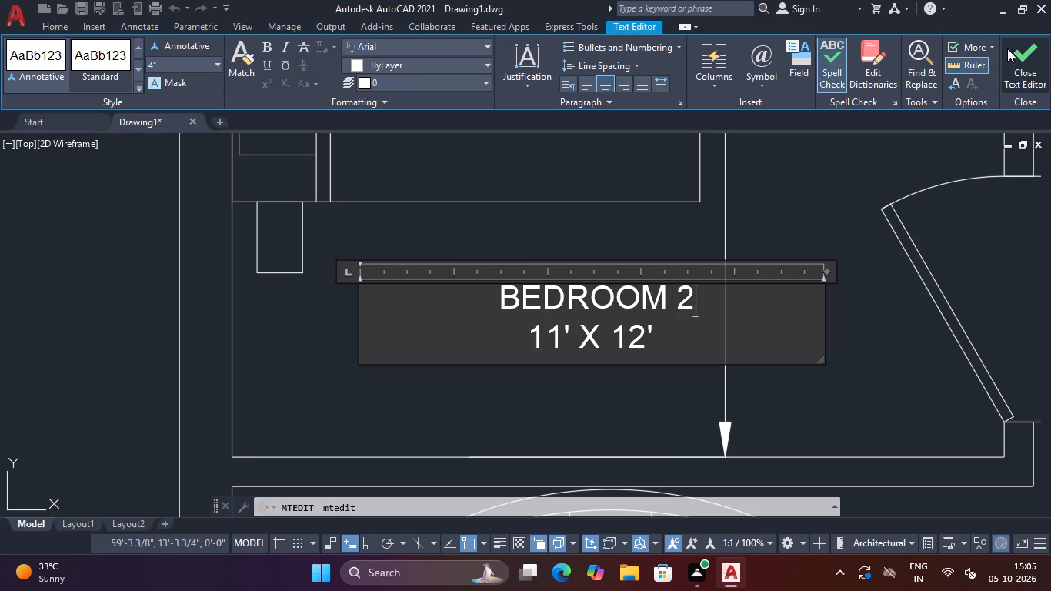
left_click(1010, 49)
Delete the vertical and horizontal dimensions inside the BEDROOM 2 room.
scroll(903, 155, "down", 2)
middle_click_drag(889, 164, 836, 289)
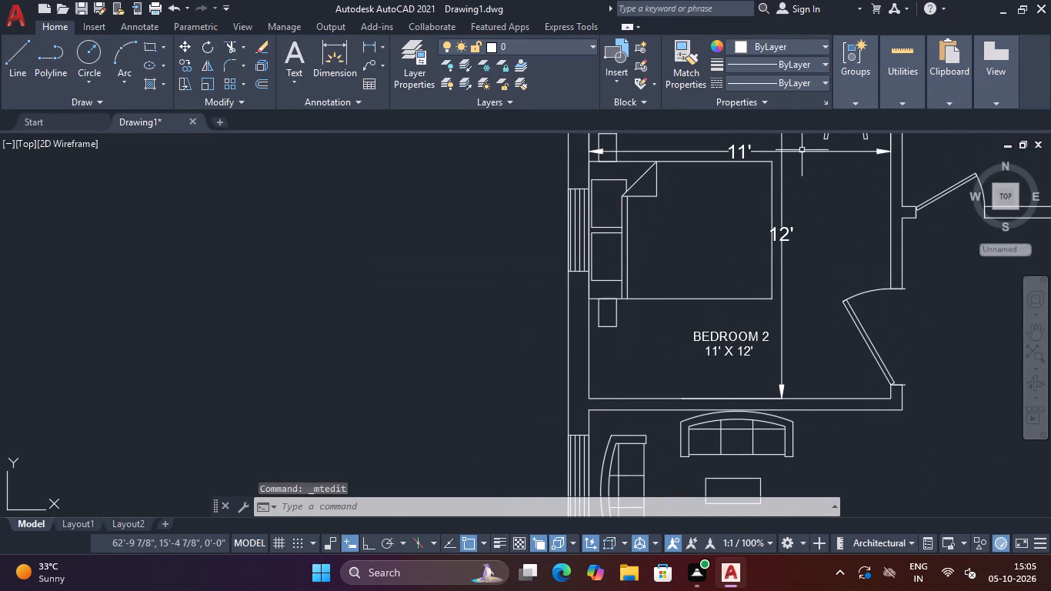
left_click(797, 141)
left_click(781, 170)
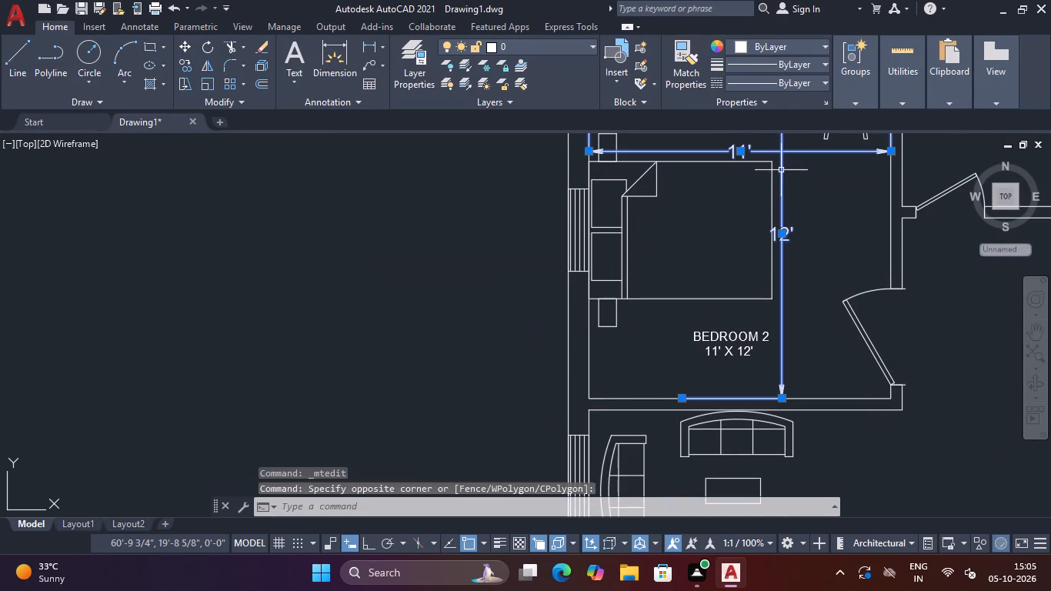
key("Delete")
key("Delete")
Add a vertical and a horizontal linear dimension between the inner wall faces of the kitchen in the northeast corner.
scroll(781, 170, "down", 4)
scroll(823, 179, "up", 2)
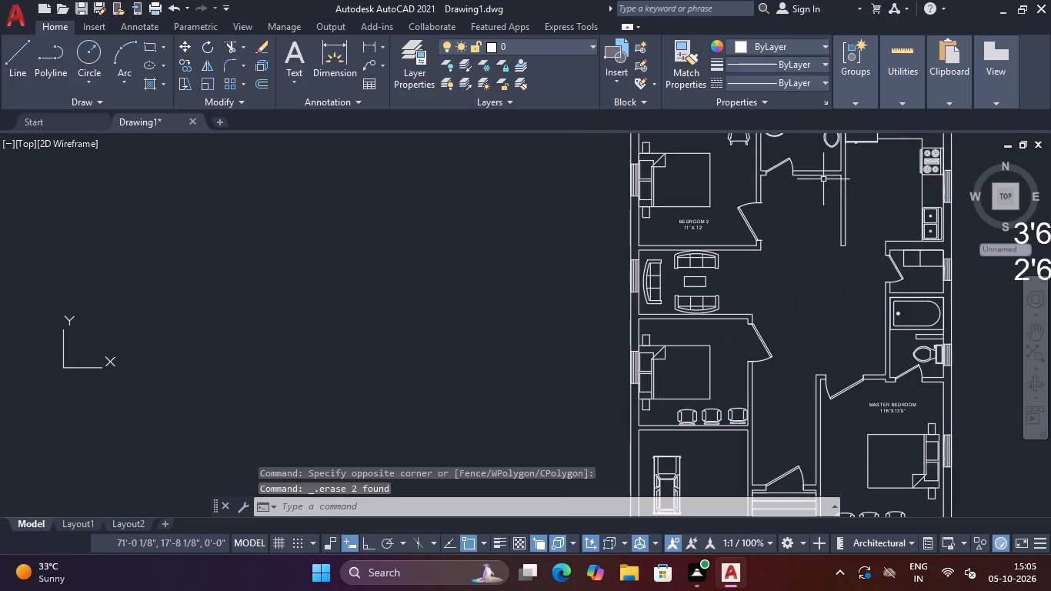
middle_click_drag(821, 204, 698, 268)
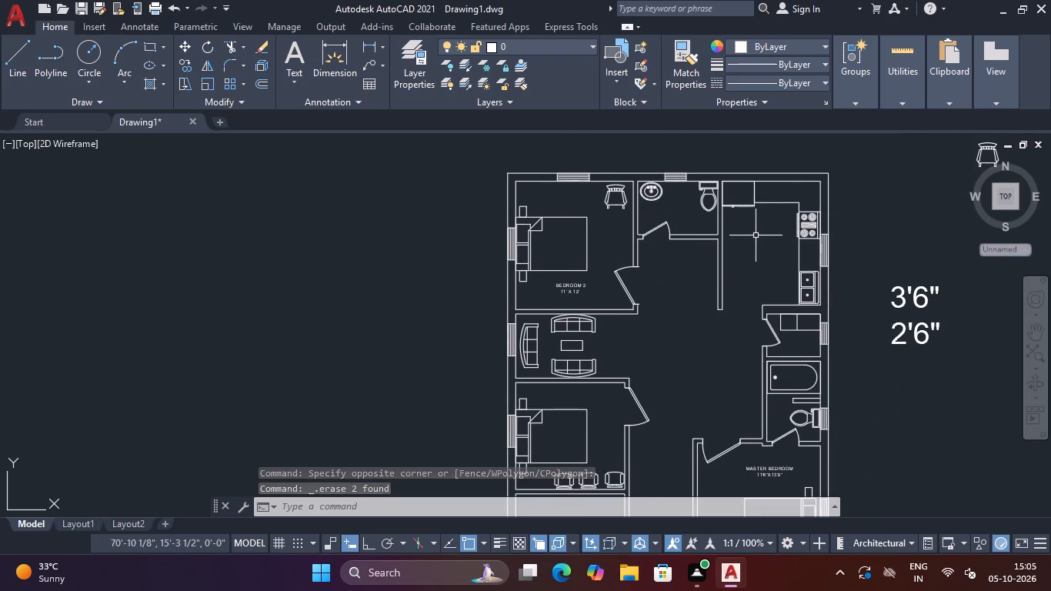
type("DLI")
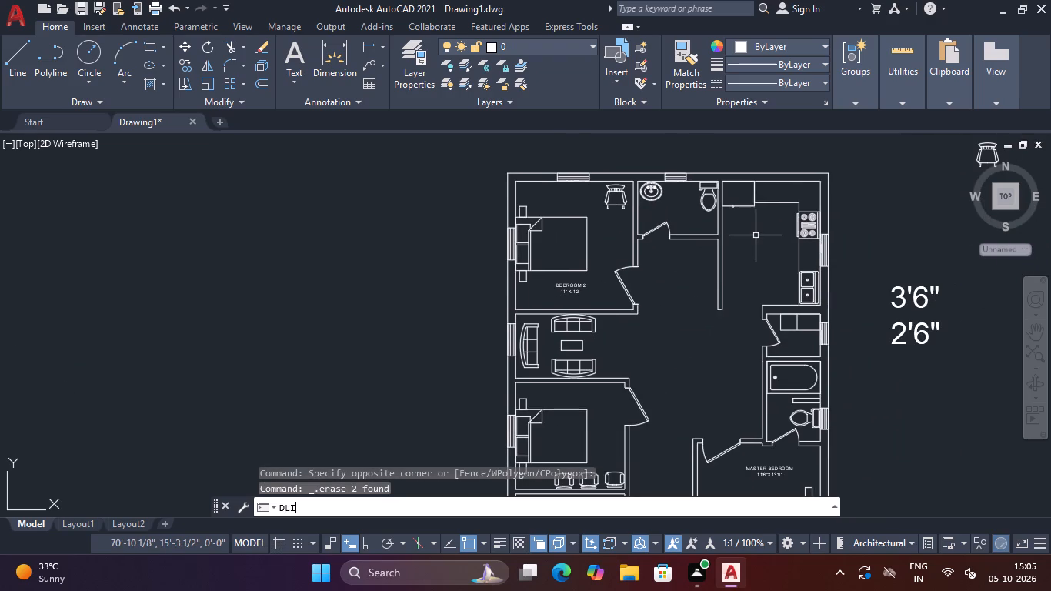
key("space")
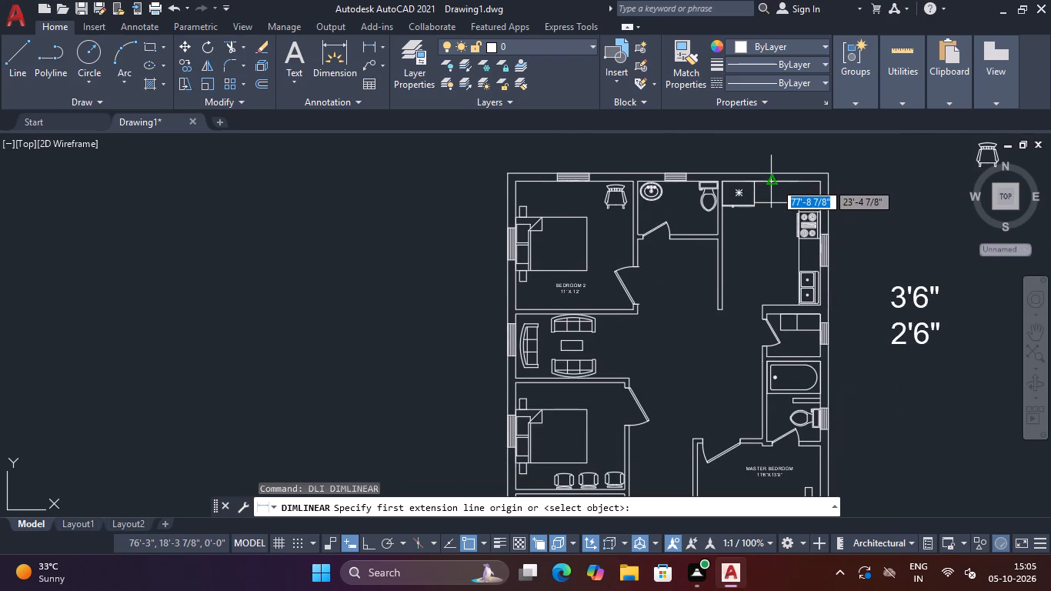
left_click(776, 182)
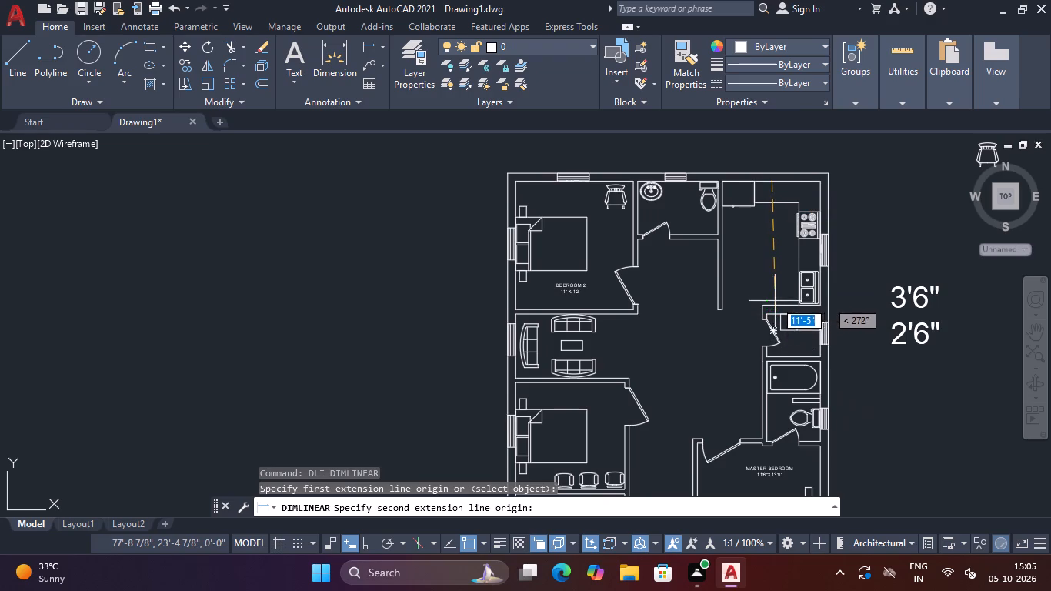
left_click(773, 302)
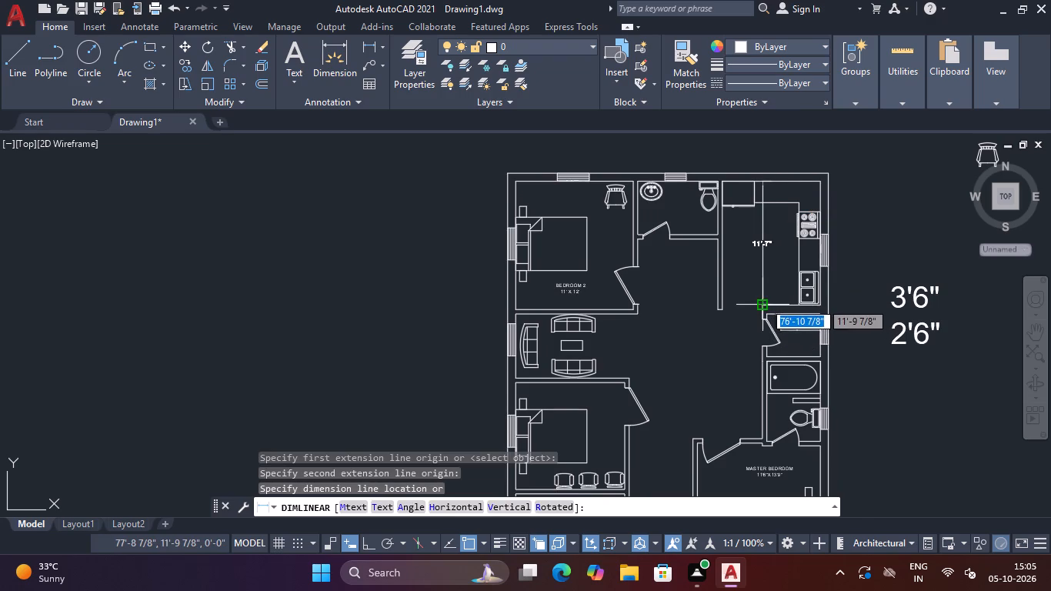
left_click(747, 302)
key("space")
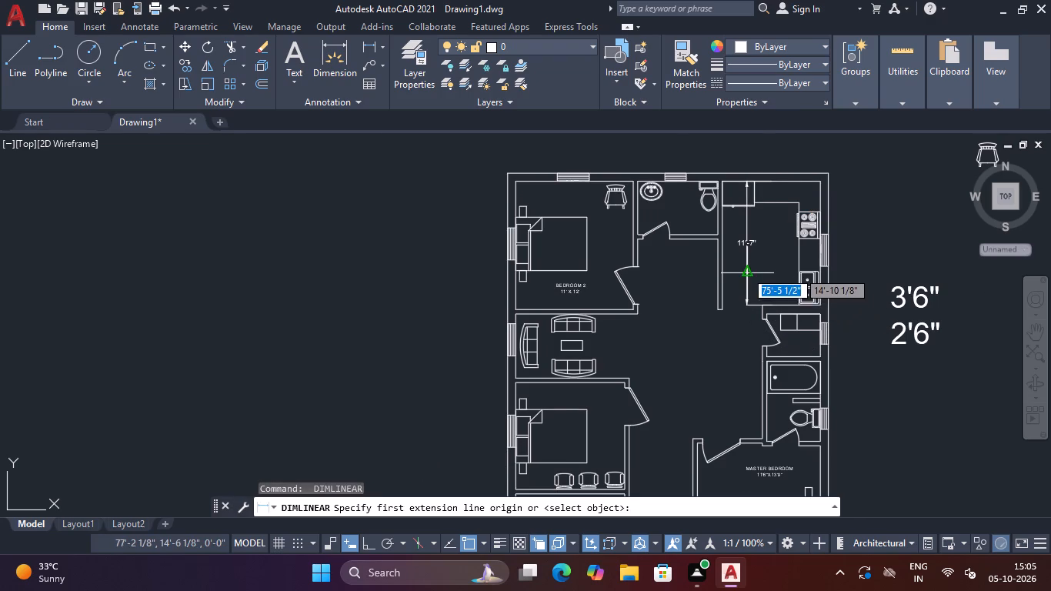
scroll(746, 271, "up", 3)
left_click(650, 233)
scroll(831, 207, "down", 2)
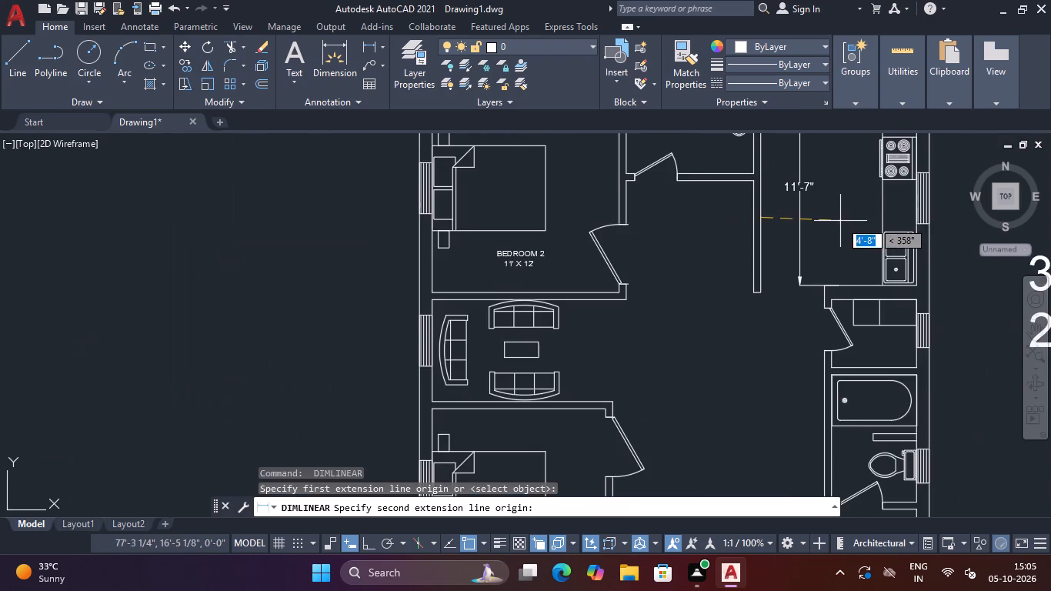
middle_click_drag(840, 225, 722, 270)
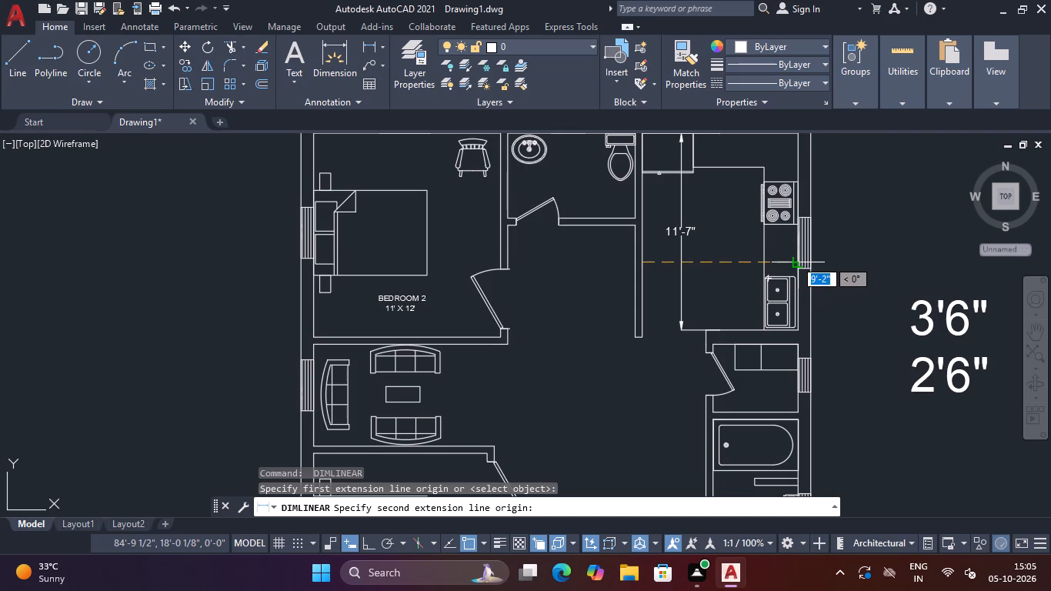
left_click(795, 259)
left_click(789, 252)
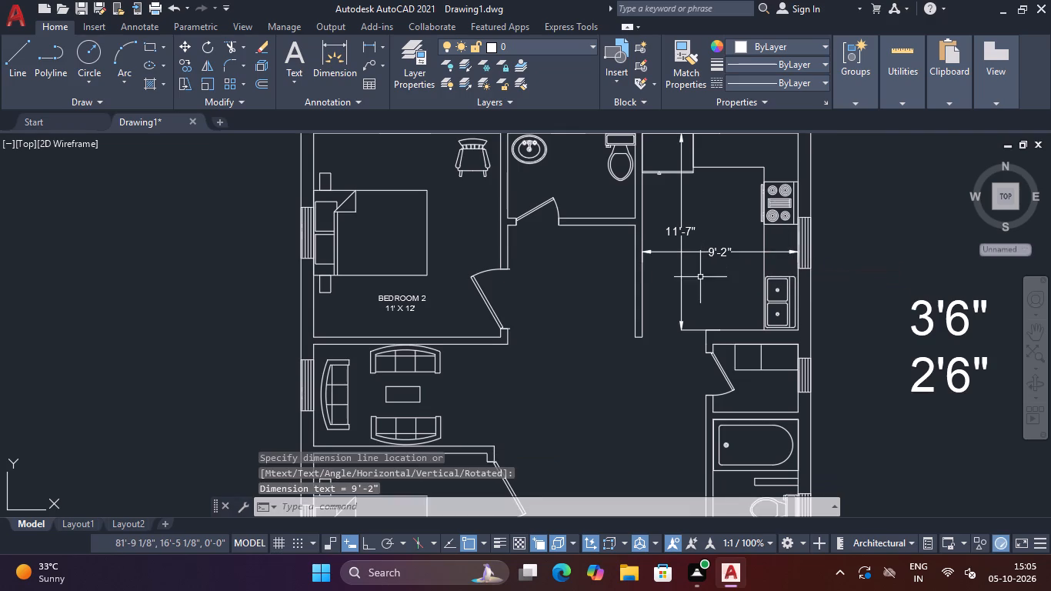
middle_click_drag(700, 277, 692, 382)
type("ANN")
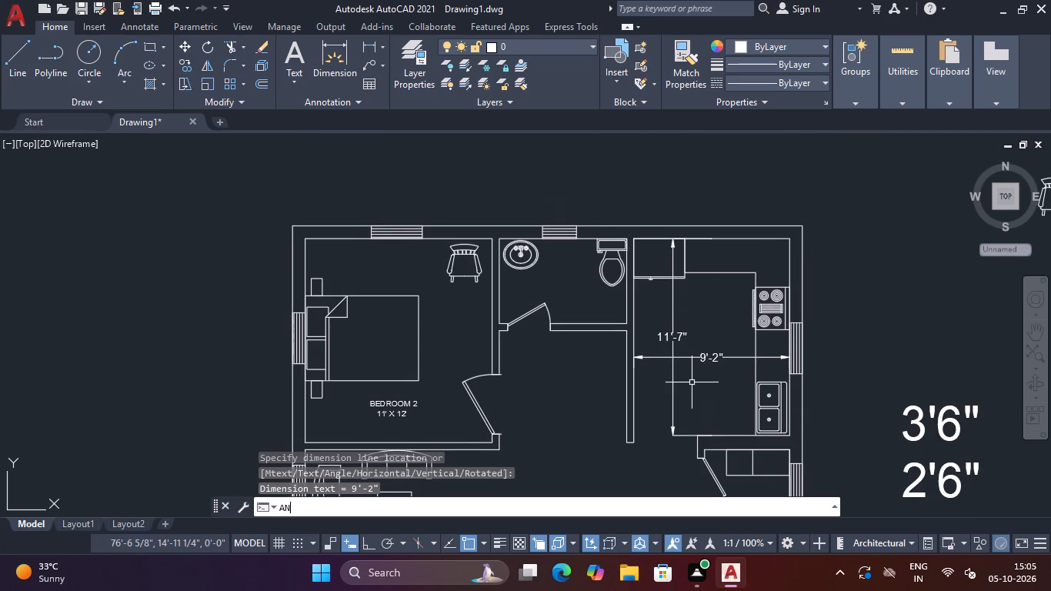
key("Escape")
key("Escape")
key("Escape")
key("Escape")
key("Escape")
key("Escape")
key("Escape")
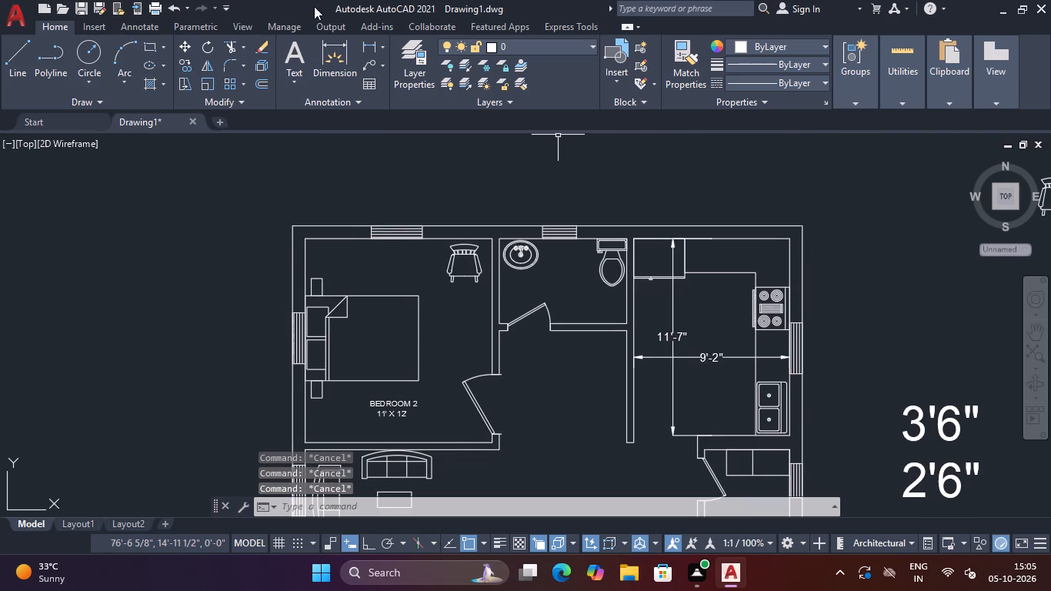
Create a multiline text label in the open floor area of the kitchen with KITCHEN as its first line.
left_click(289, 55)
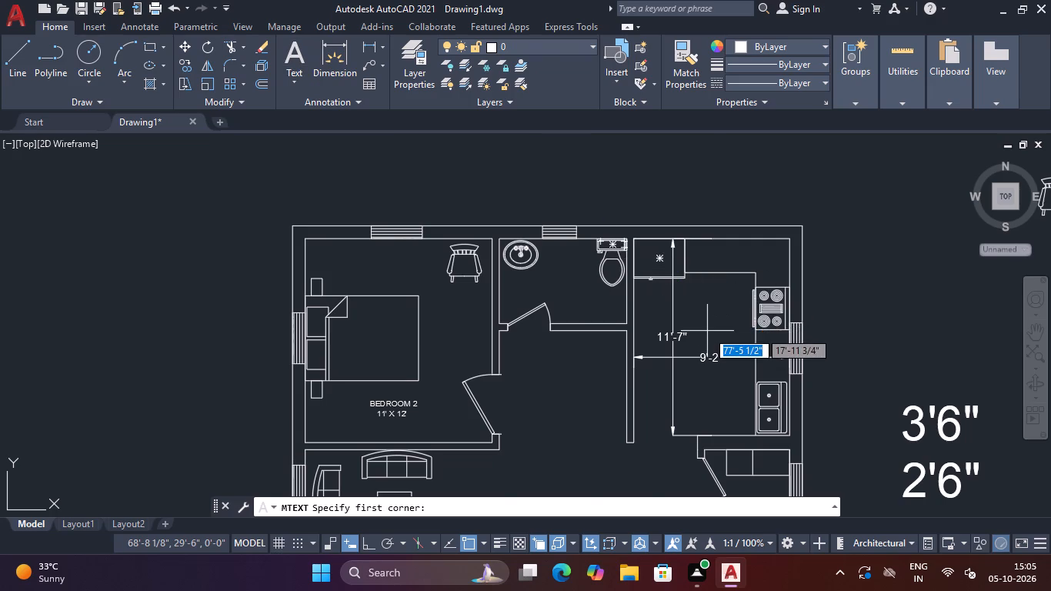
scroll(707, 331, "up", 2)
left_click(656, 275)
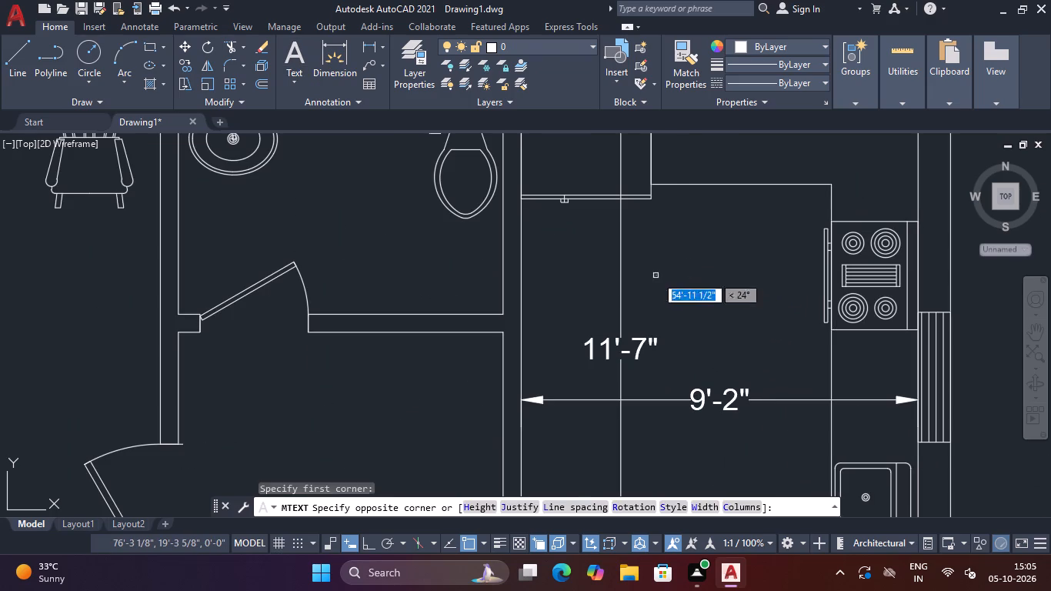
left_click(806, 316)
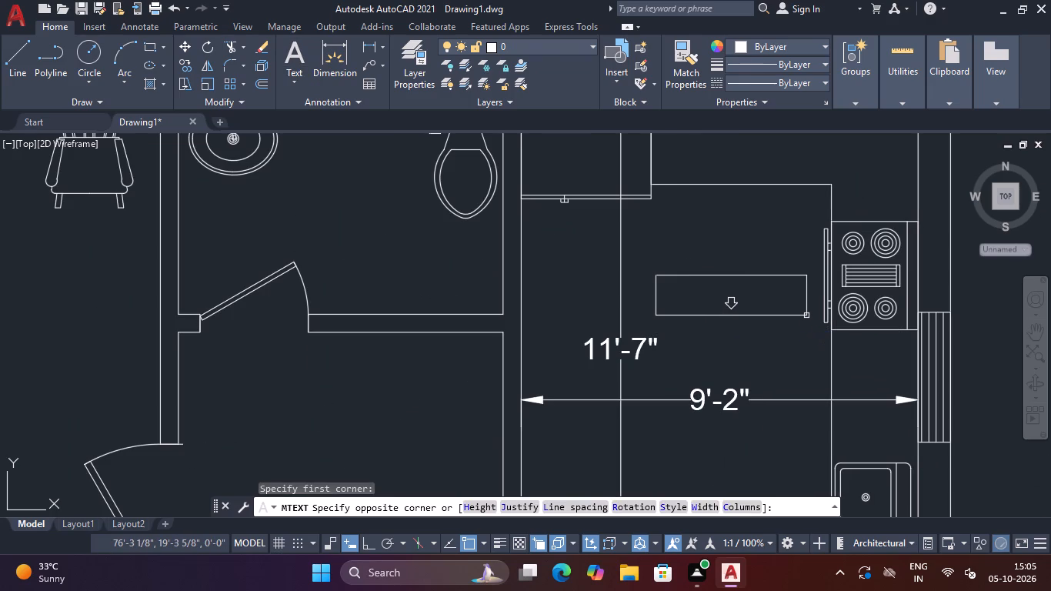
type("KIT")
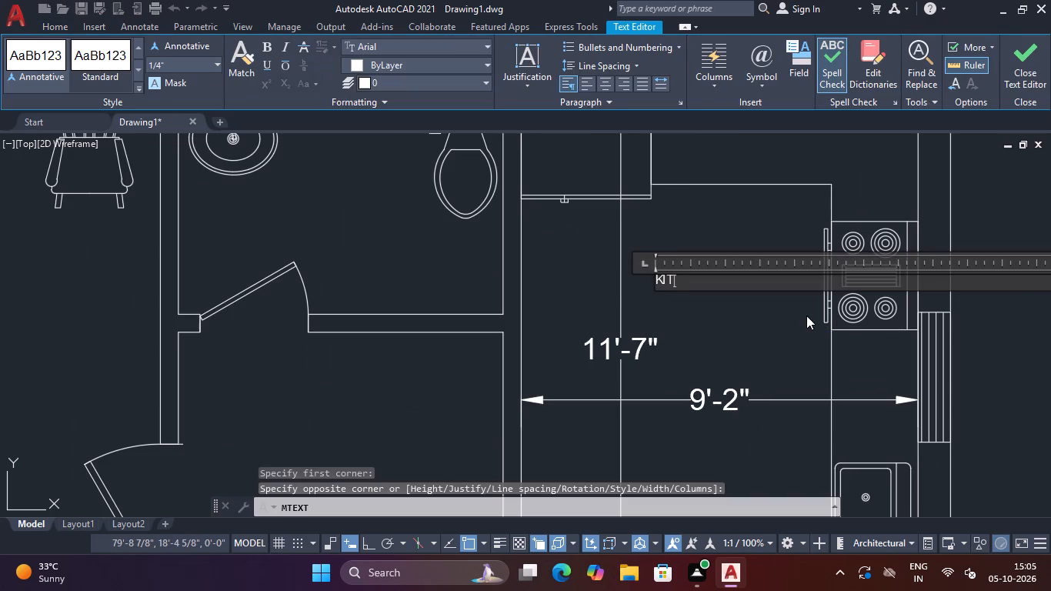
type("CHIO")
key("BackSpace")
key("BackSpace")
key("BackSpace")
key("BackSpace")
key("BackSpace")
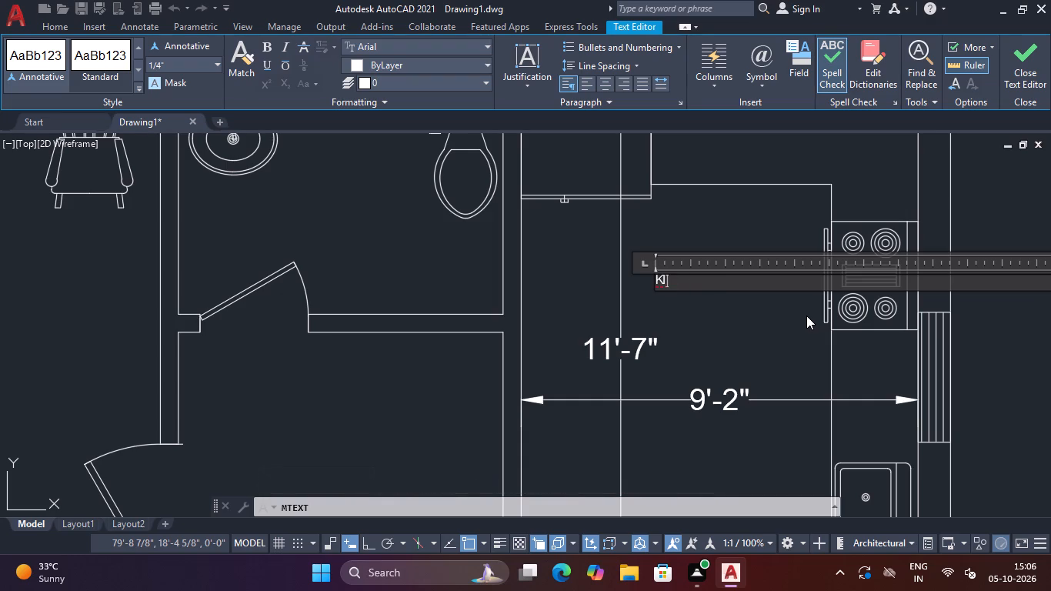
key("BackSpace")
key("BackSpace")
type("KI")
type("TC")
type("HE")
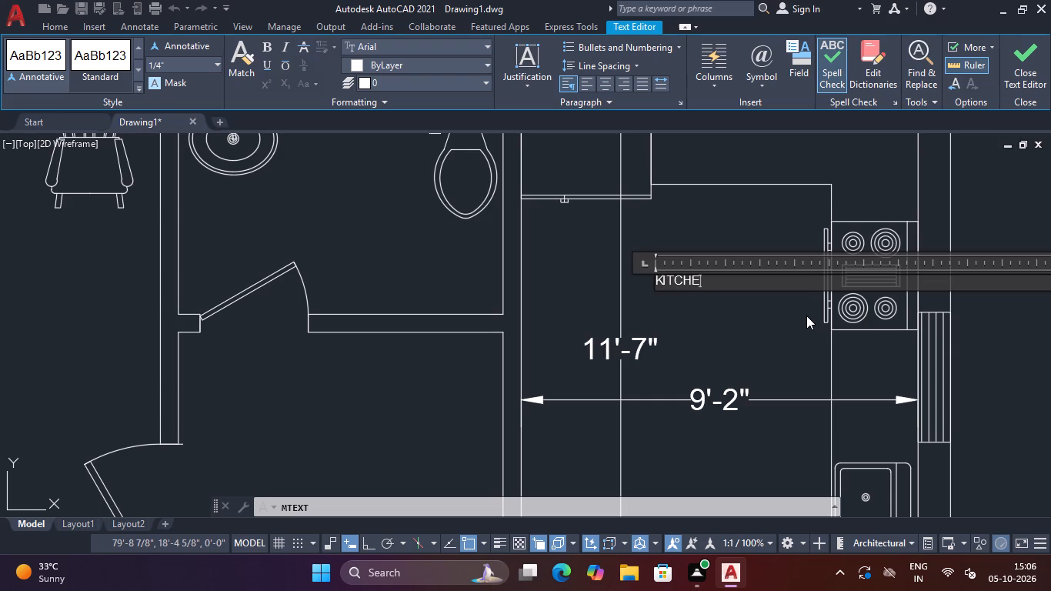
key("n")
key("Return")
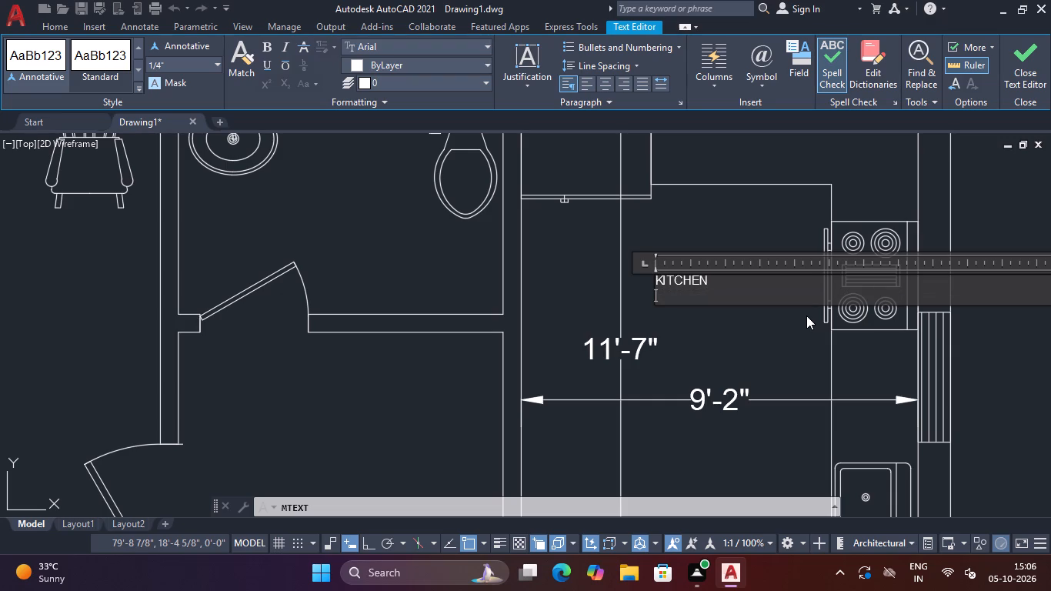
Enter 11'7" X 9'25" as the second line of the KITCHEN label and finish the text.
type("11")
key("apostrophe")
type("7\"")
key("space")
type("X")
key("space")
key("9")
key("apostrophe")
key("5")
key("BackSpace")
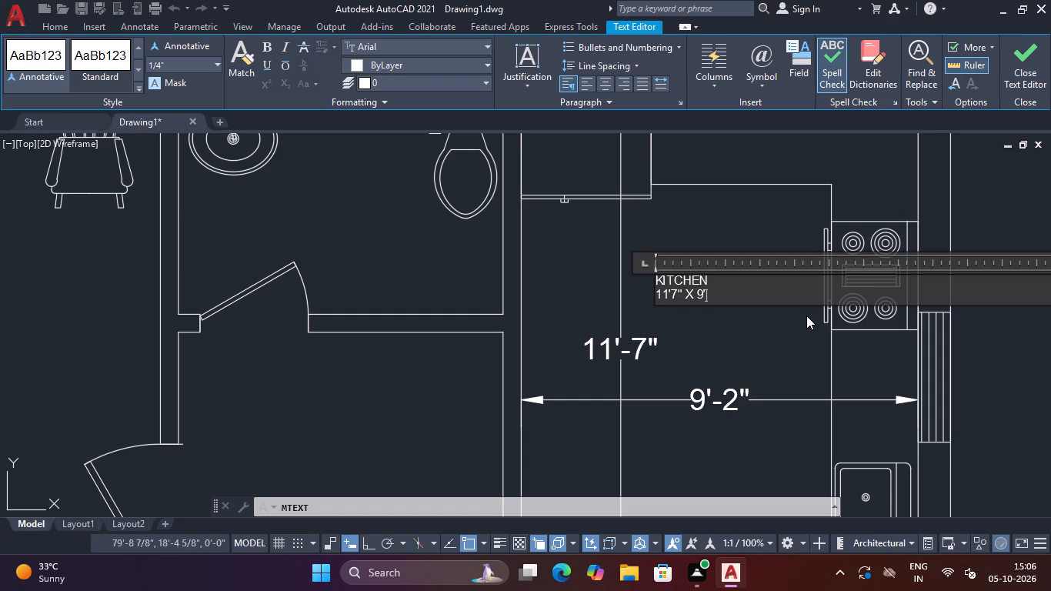
type("25\"")
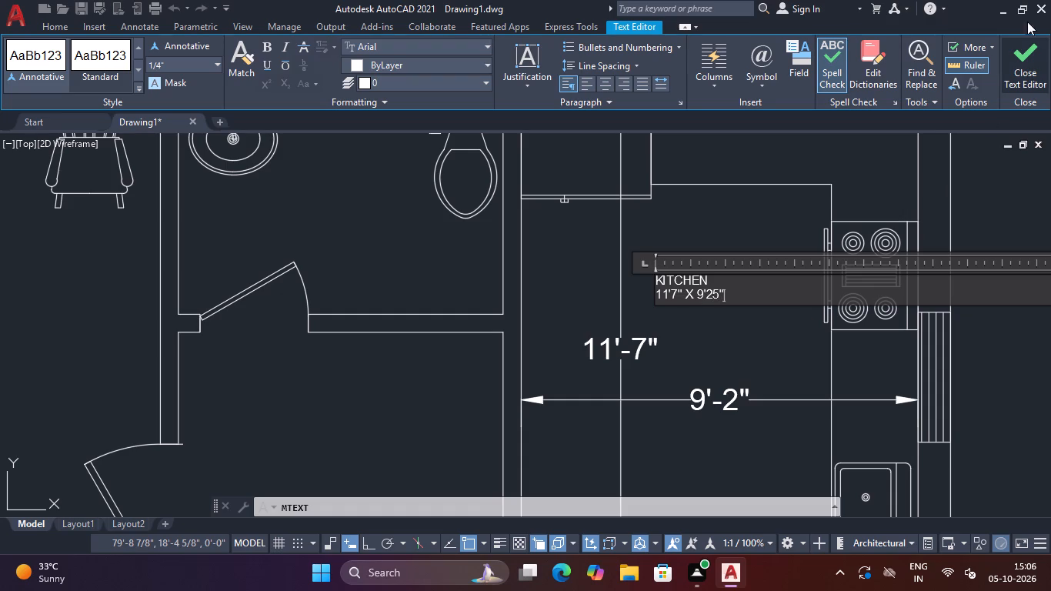
left_click(1043, 48)
Match the properties of the BEDROOM 2 label onto the tiny KITCHEN label.
scroll(693, 302, "down", 2)
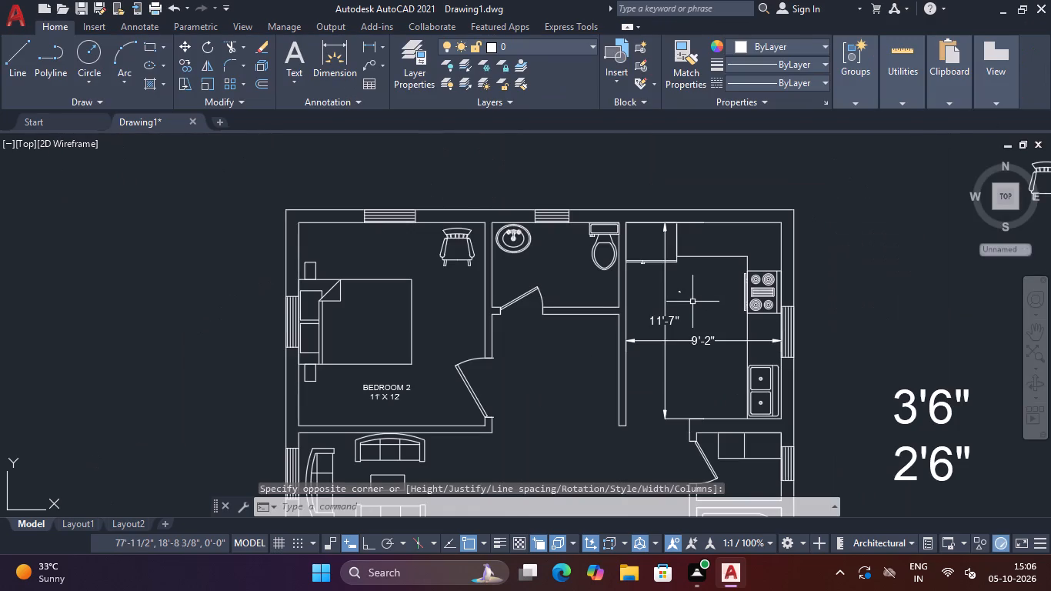
type("MA")
key("space")
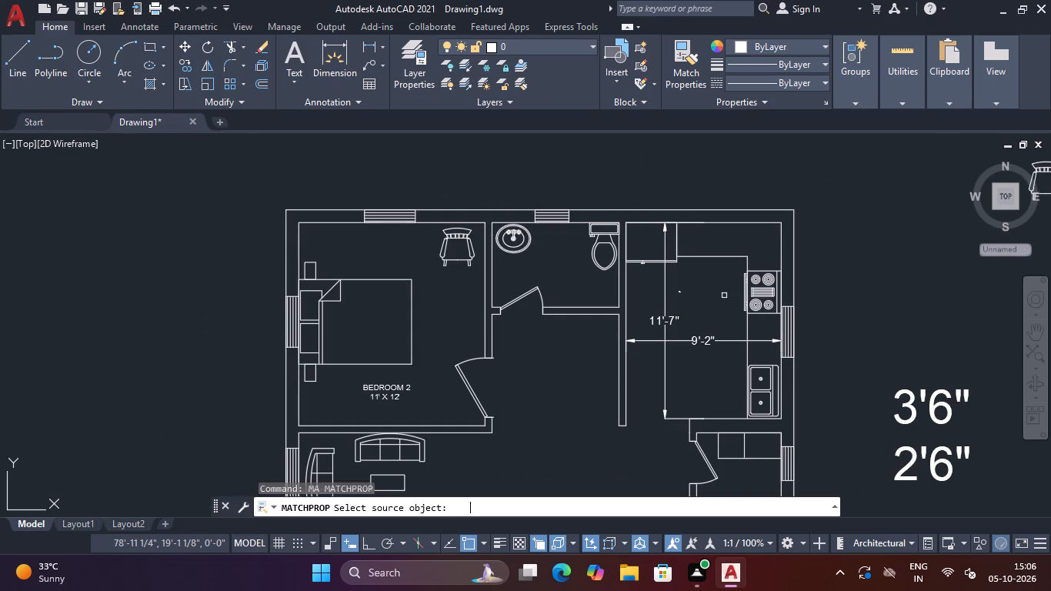
left_click(395, 388)
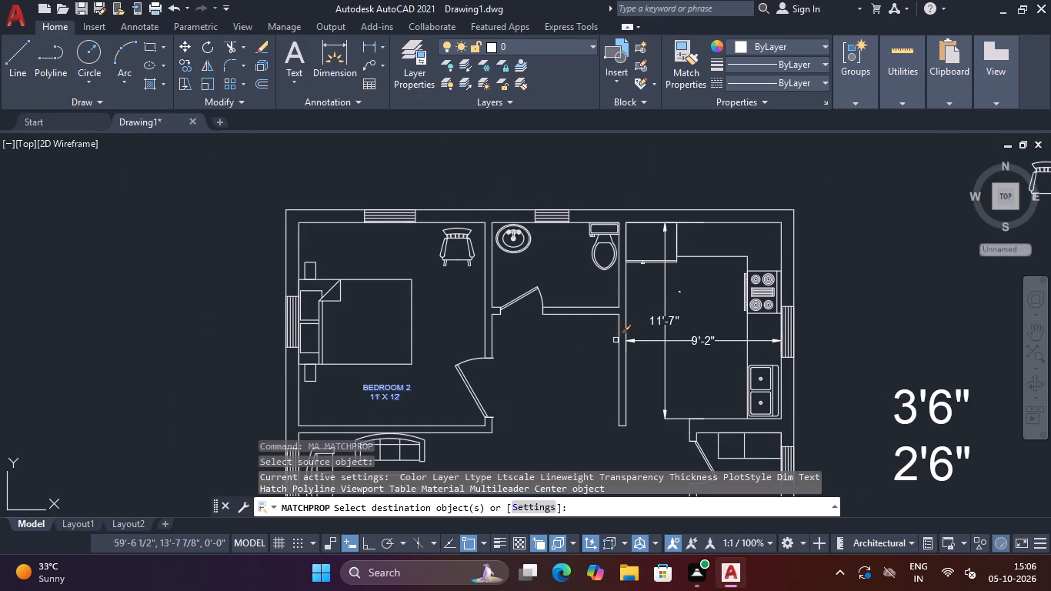
left_click(680, 292)
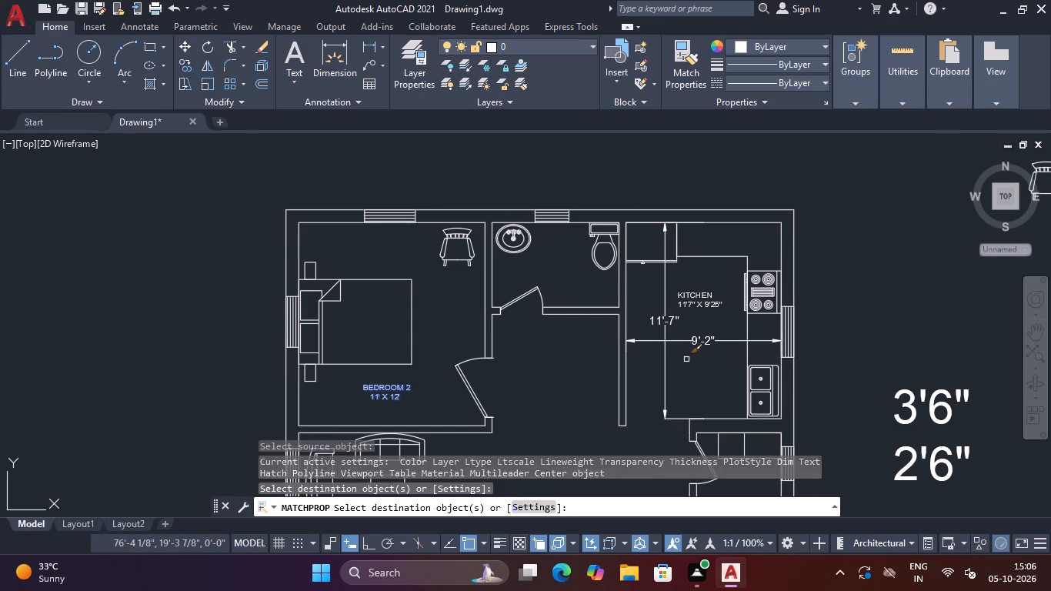
key("Escape")
Delete the horizontal and vertical dimensions inside the kitchen.
left_click(688, 326)
left_click(666, 347)
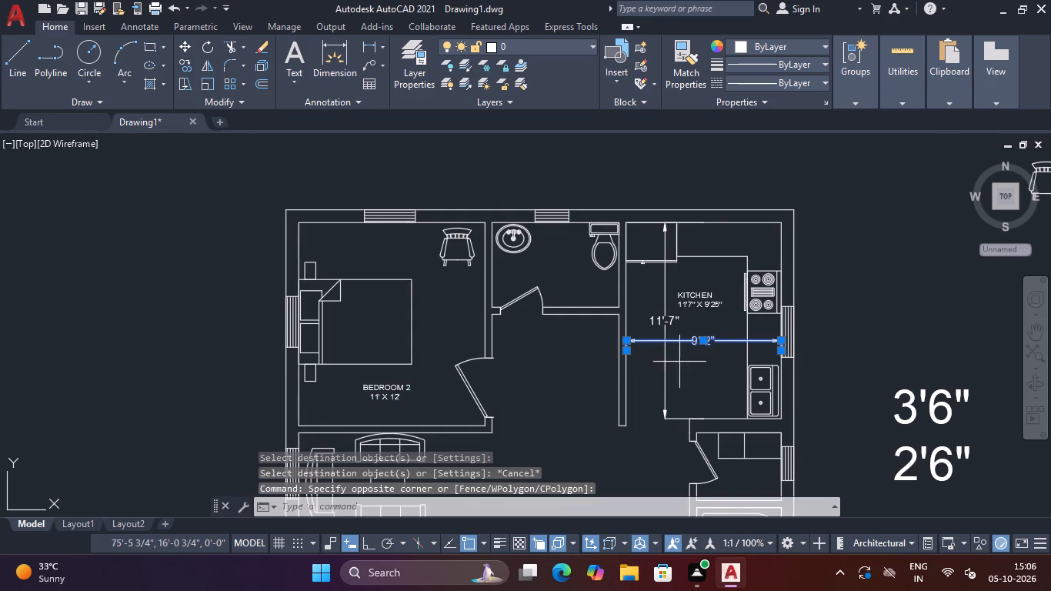
left_click(679, 362)
left_click(659, 370)
key("Delete")
scroll(652, 372, "down", 1)
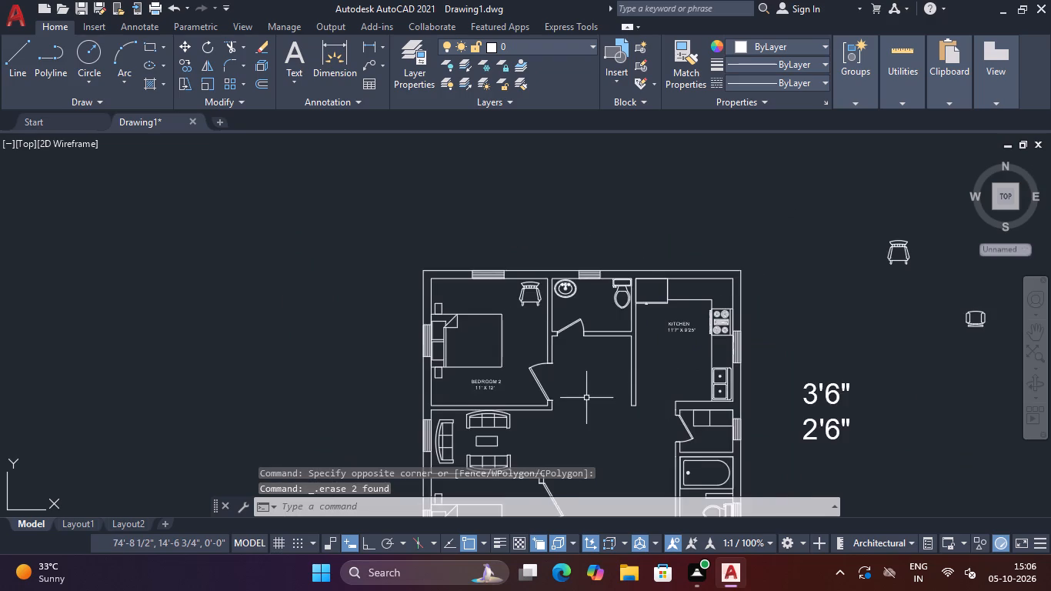
Add a vertical linear dimension between the upper and lower walls of the sofa seating area below BEDROOM 2.
middle_click_drag(586, 399, 646, 249)
scroll(598, 302, "up", 2)
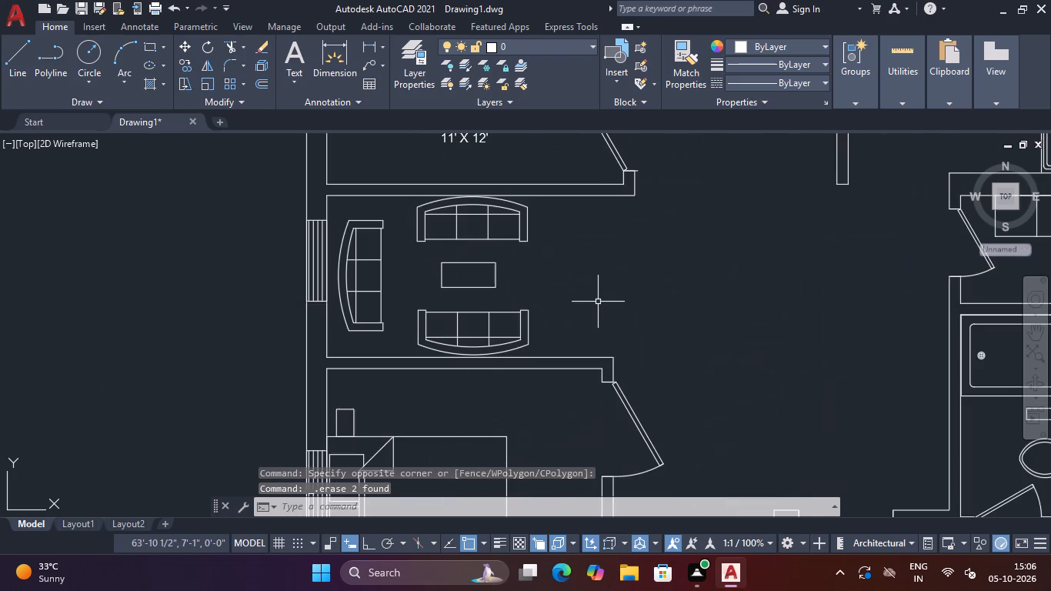
middle_click_drag(598, 302, 628, 290)
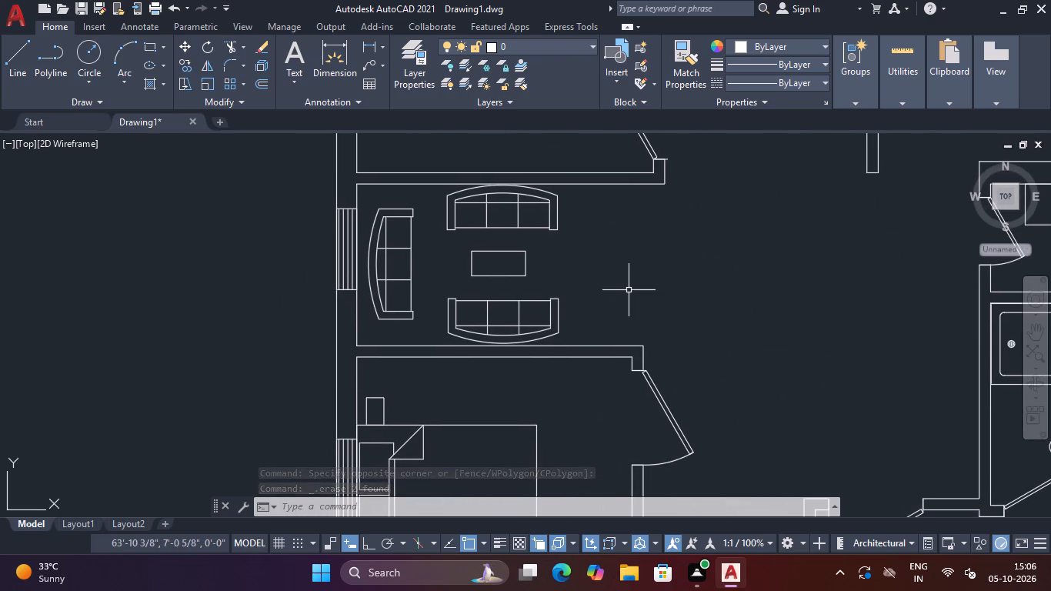
type("DLI")
key("space")
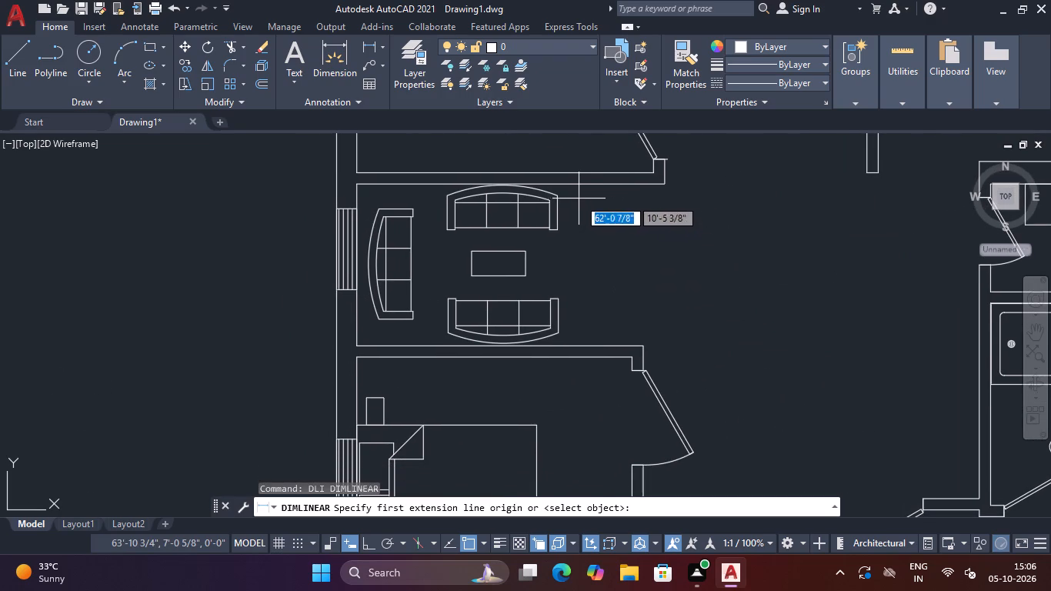
left_click(580, 185)
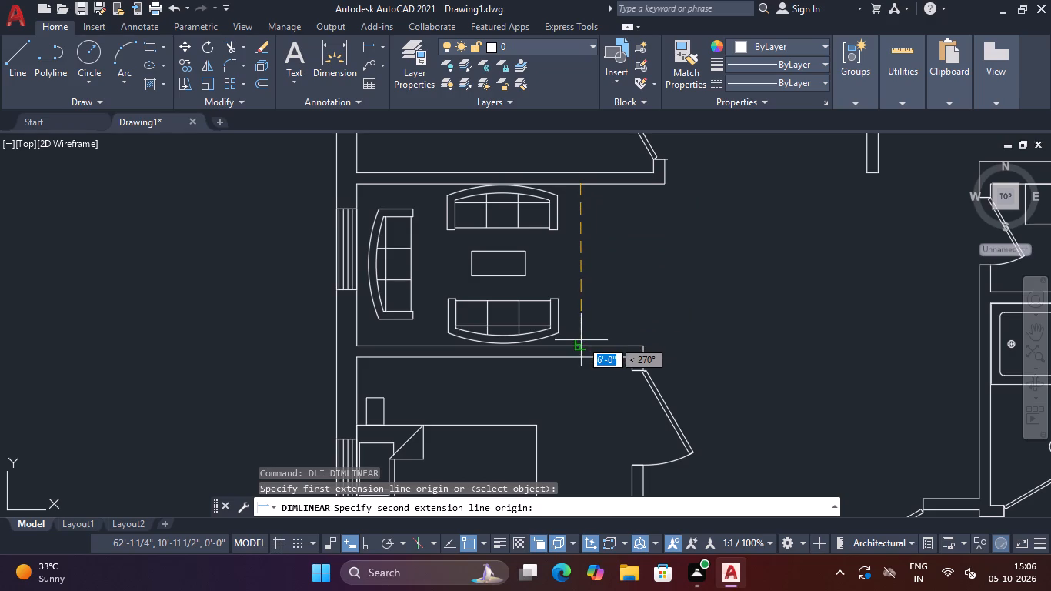
left_click(581, 347)
left_click(593, 343)
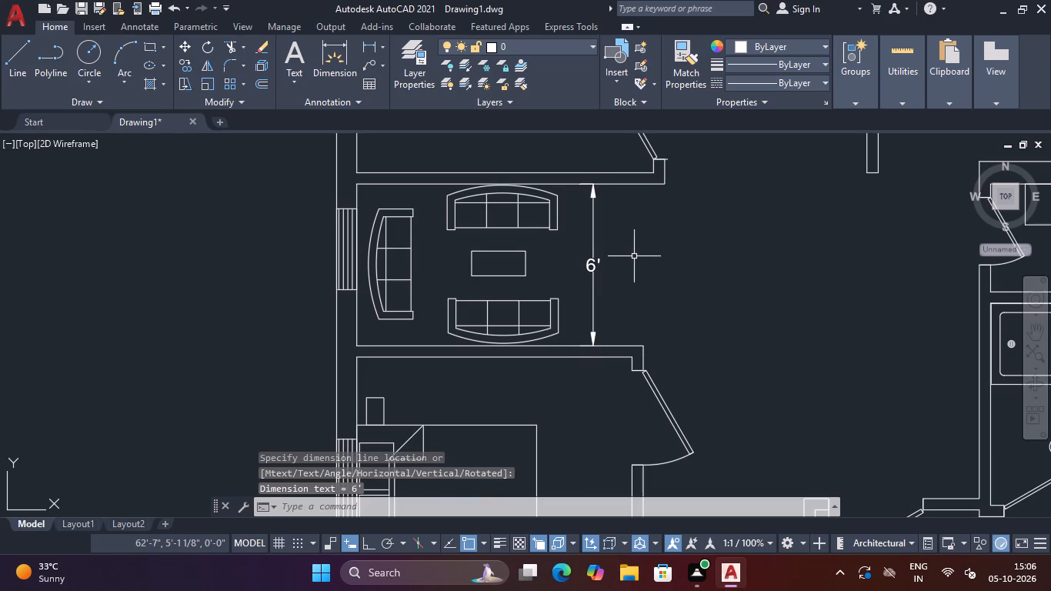
Add a horizontal linear dimension across the seating area, from the inner face of the window wall to the upper wall's end.
key("space")
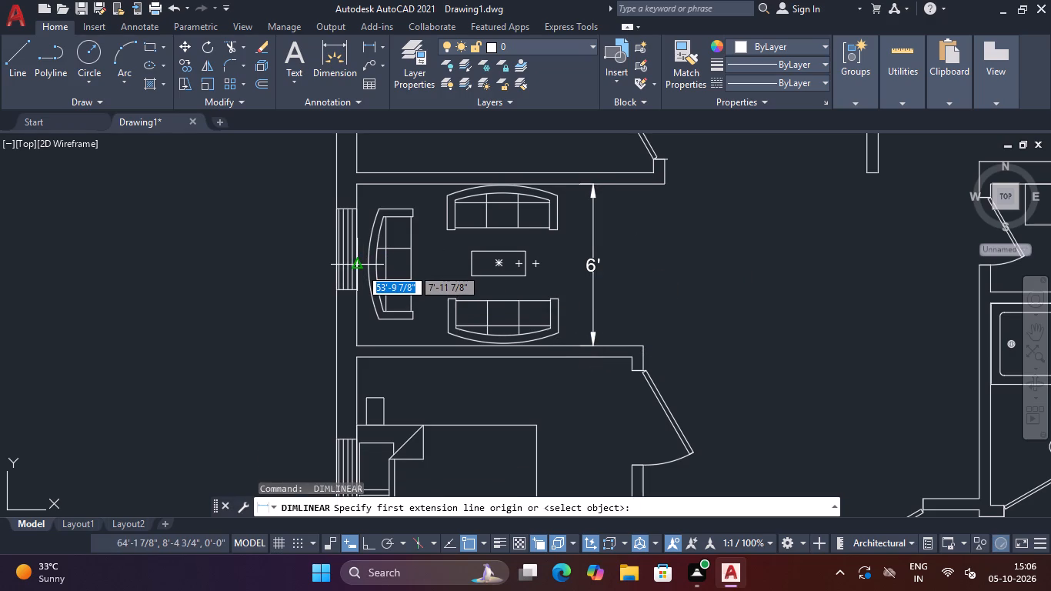
left_click(360, 268)
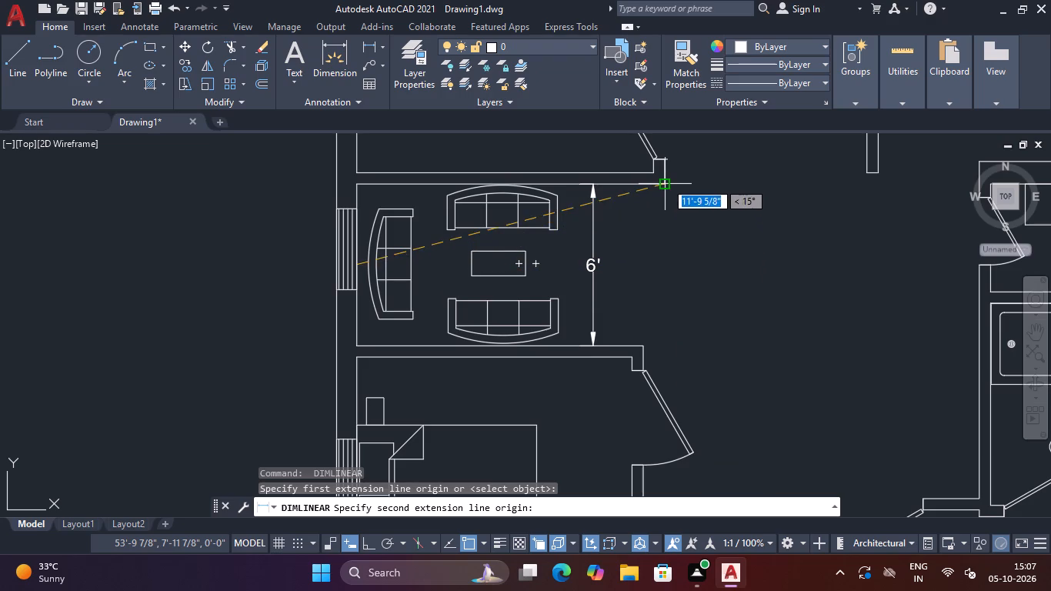
left_click(666, 265)
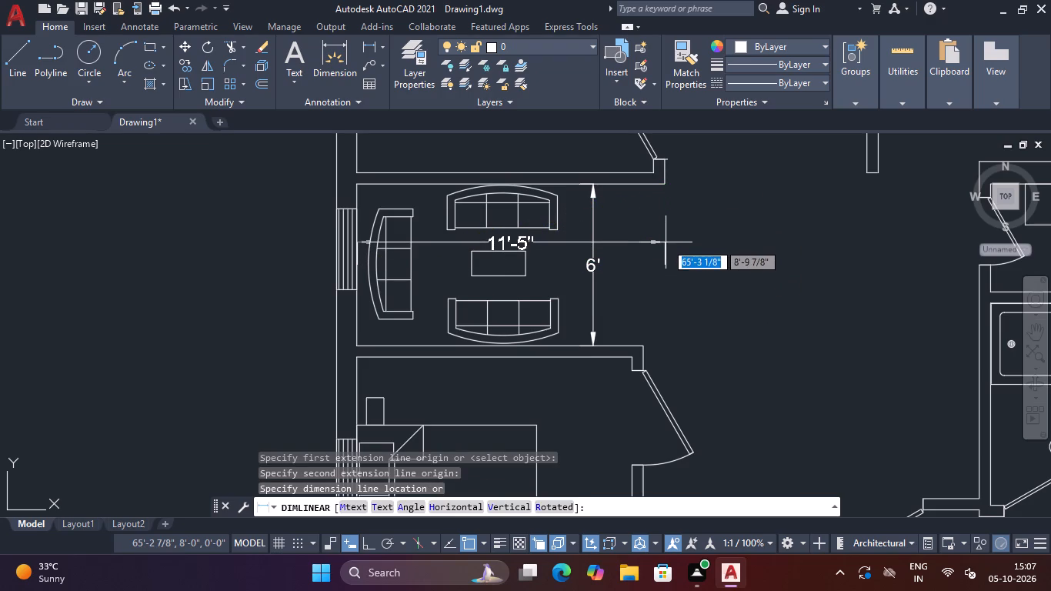
left_click(666, 242)
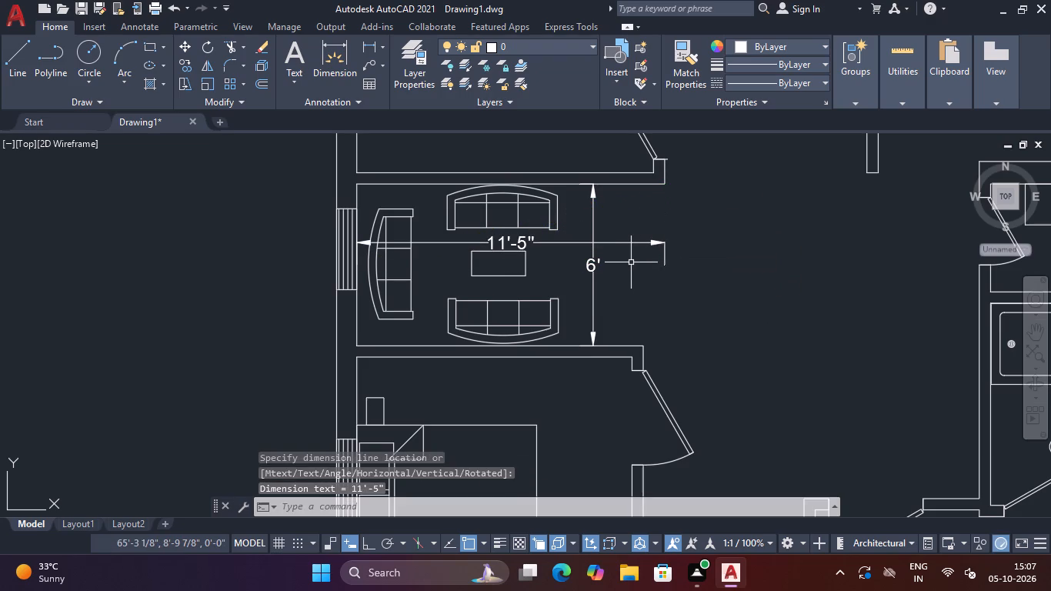
Create a multiline text label beside the coffee table in the seating area with LEAVING as its first line.
scroll(631, 262, "down", 2)
scroll(631, 262, "up", 1)
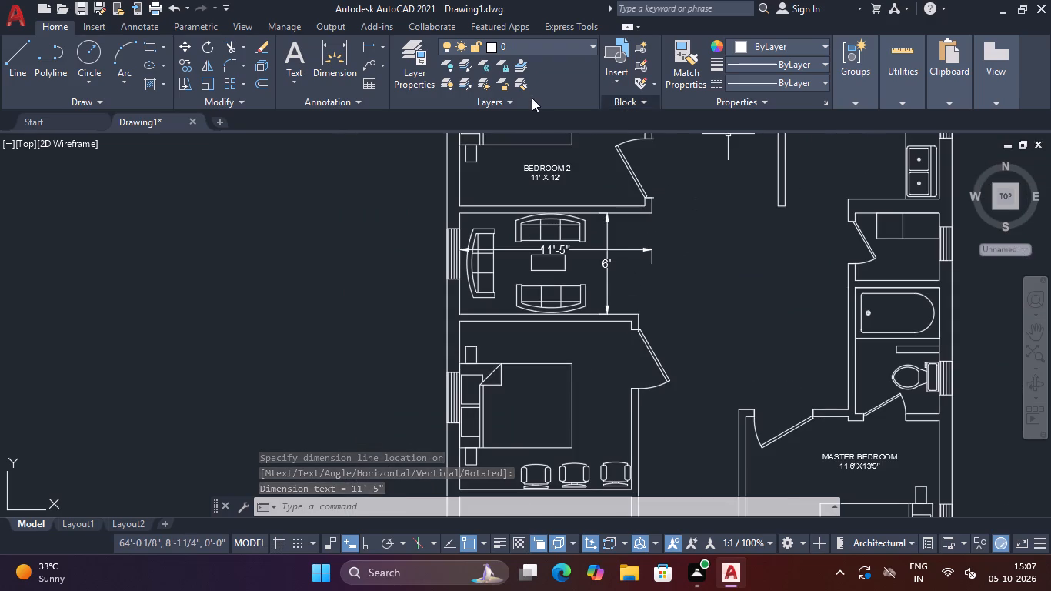
left_click(303, 61)
scroll(586, 249, "up", 3)
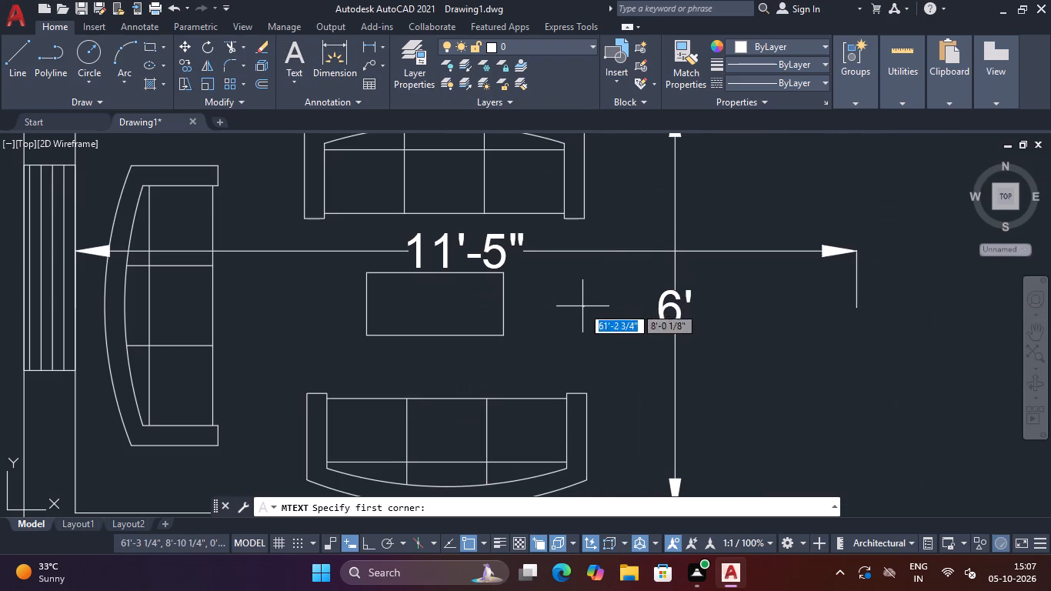
left_click(557, 288)
left_click(805, 349)
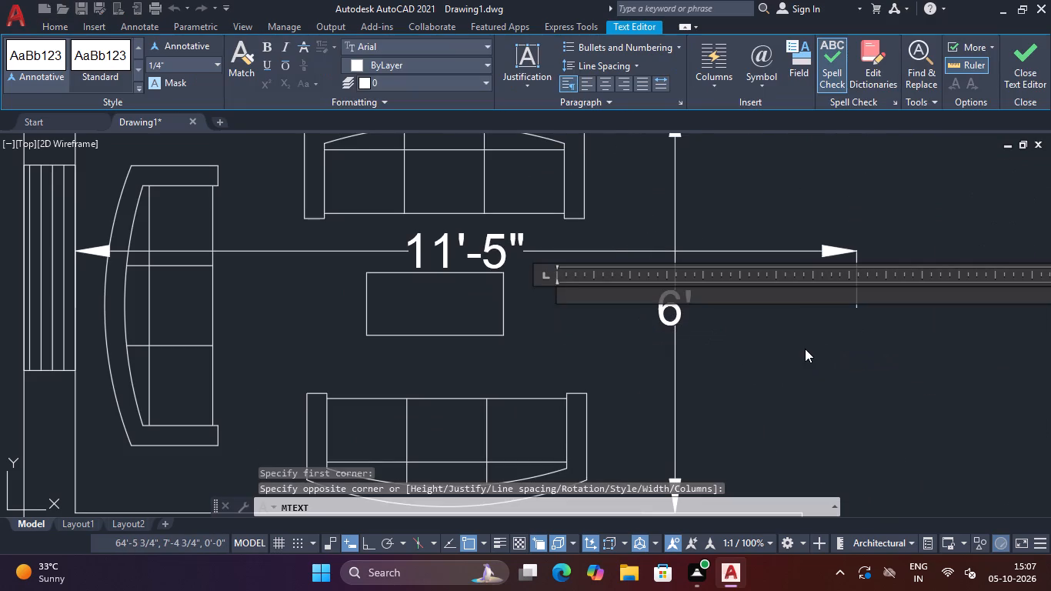
type("LEQAVING")
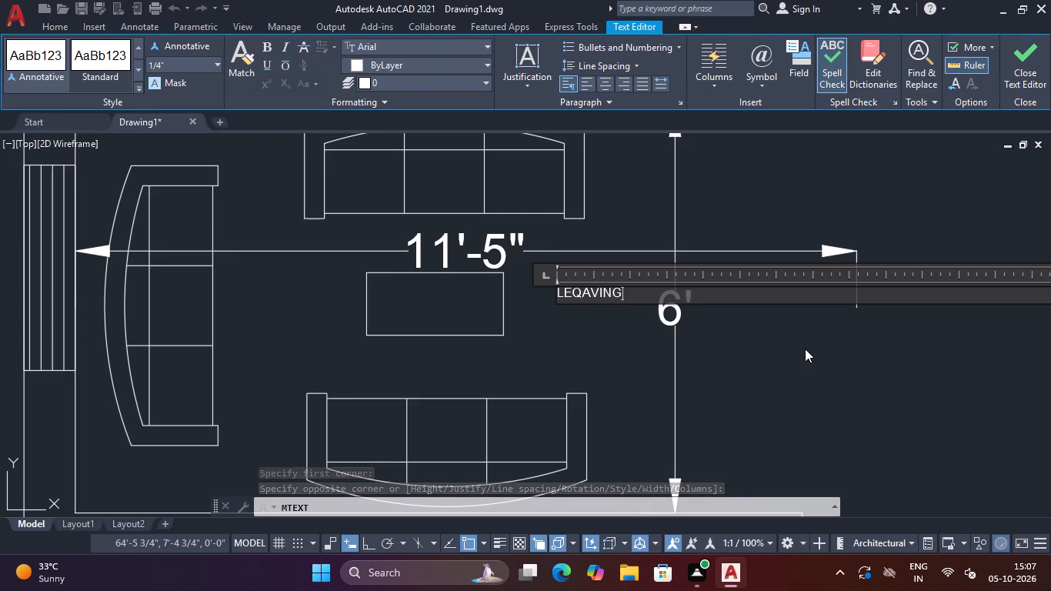
key("BackSpace")
key("BackSpace")
key("BackSpace")
key("BackSpace")
key("BackSpace")
key("BackSpace")
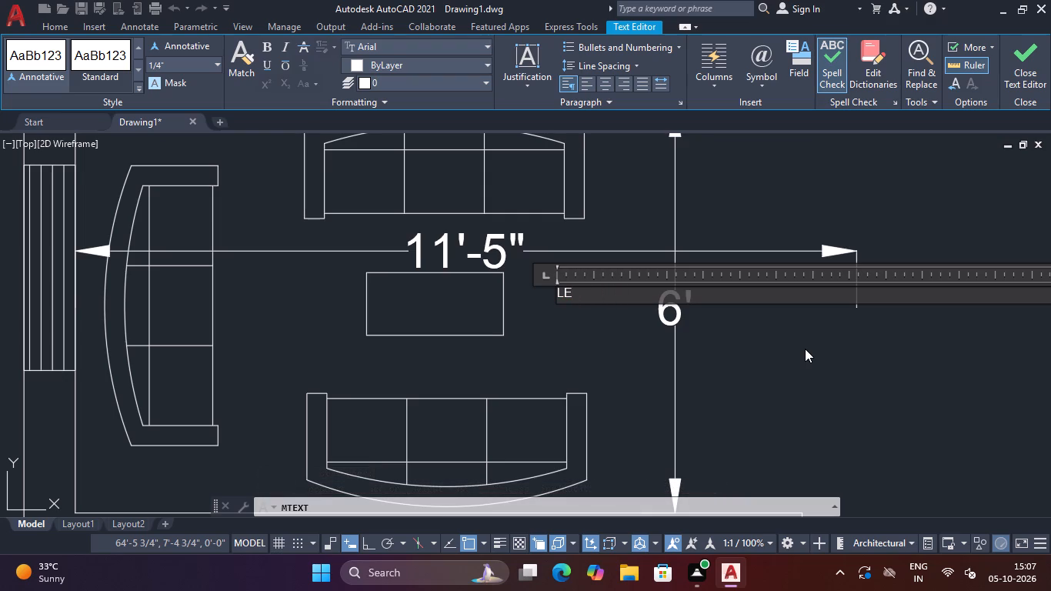
key("a")
type("VING")
Enter 11'5" X 6' as the second line of the LEAVING label and finish the text.
key("Return")
scroll(743, 408, "down", 2)
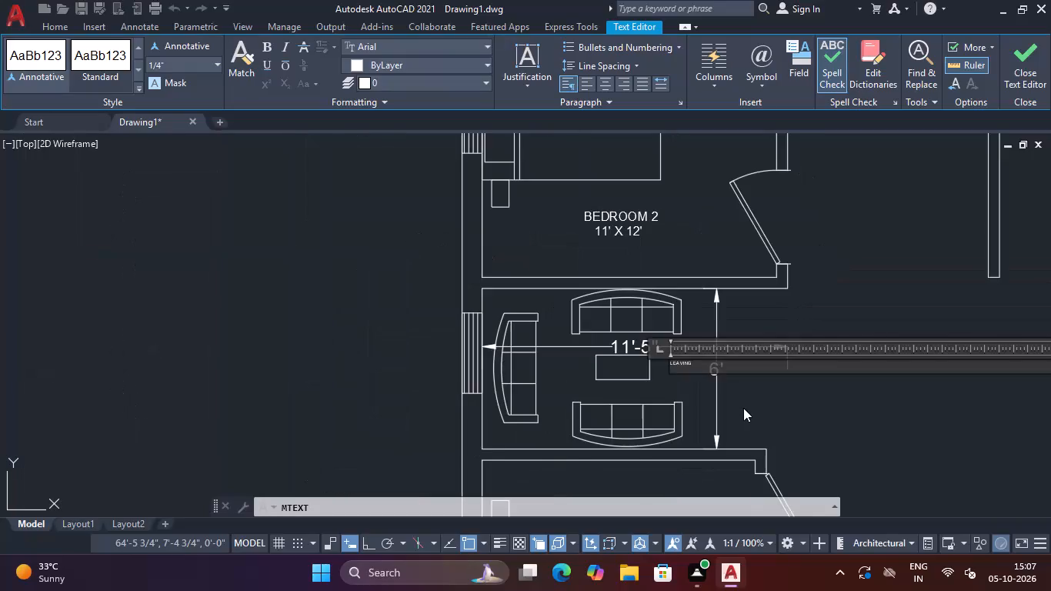
scroll(743, 408, "up", 1)
type("11'")
type("5\"")
key("space")
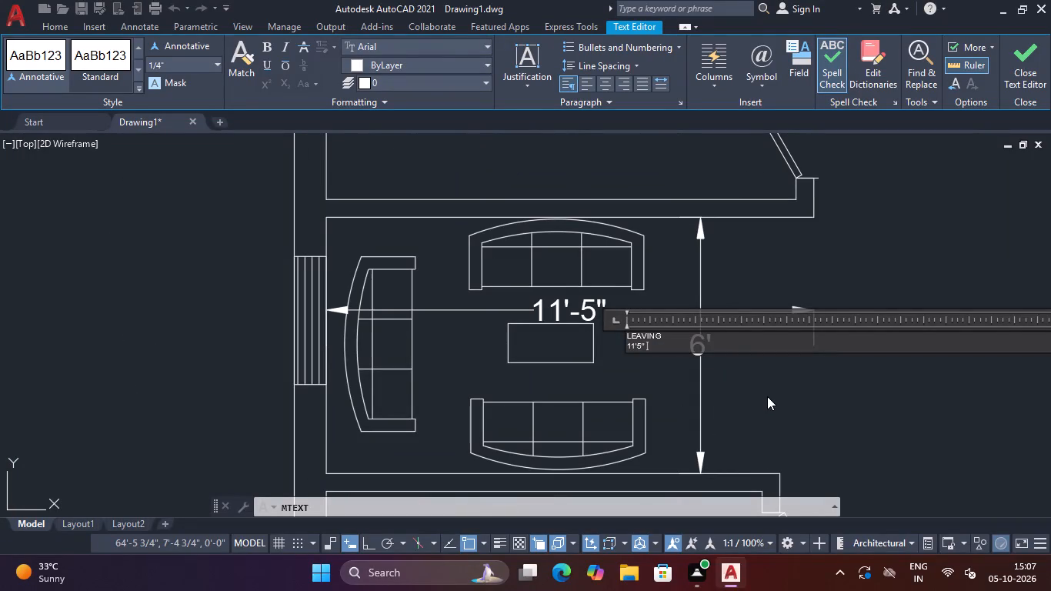
key("x")
key("space")
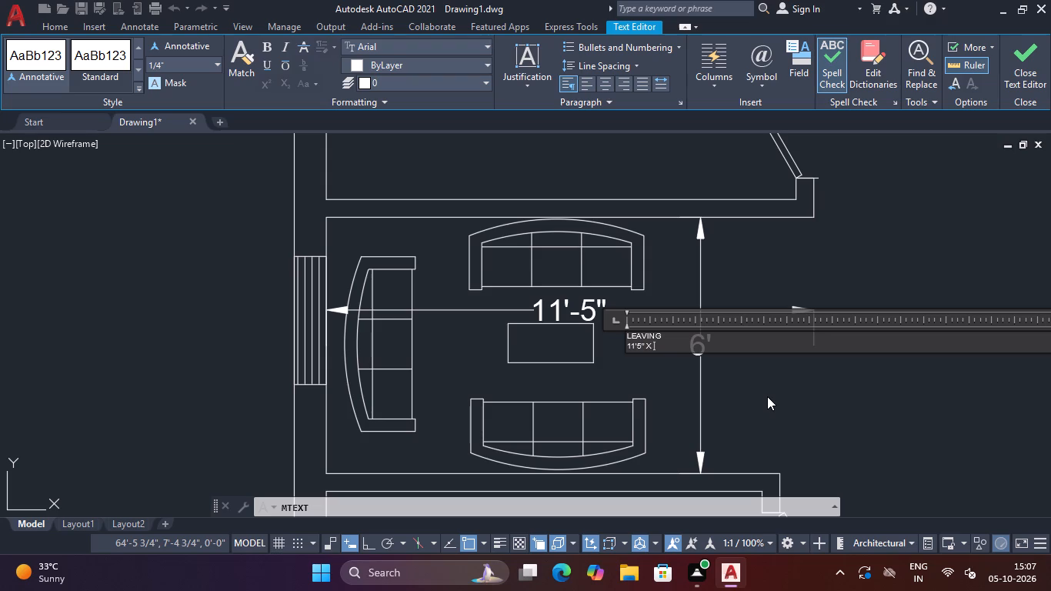
key("6")
key("apostrophe")
left_click(1013, 58)
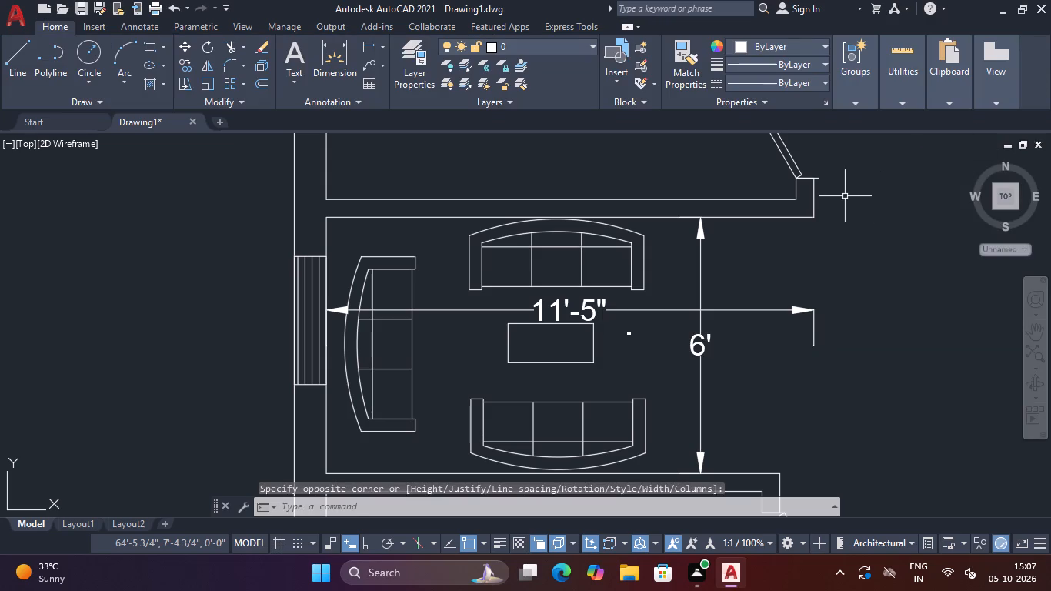
Match the properties of the BEDROOM 2 label onto the tiny LEAVING label.
middle_click_drag(845, 196, 822, 412)
type("MA")
key("space")
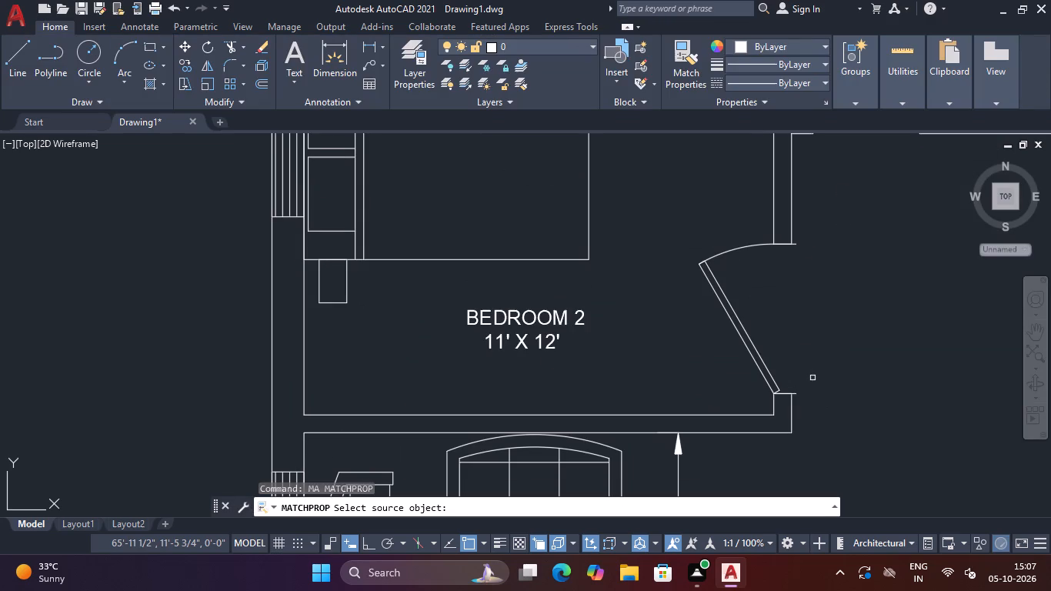
left_click(508, 313)
scroll(547, 301, "down", 3)
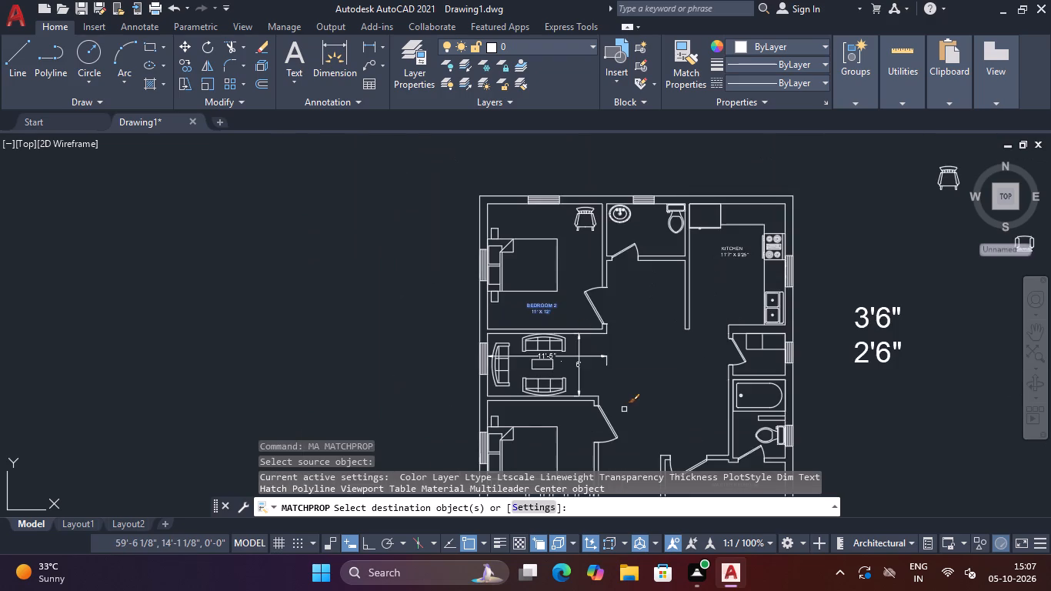
scroll(596, 369, "up", 2)
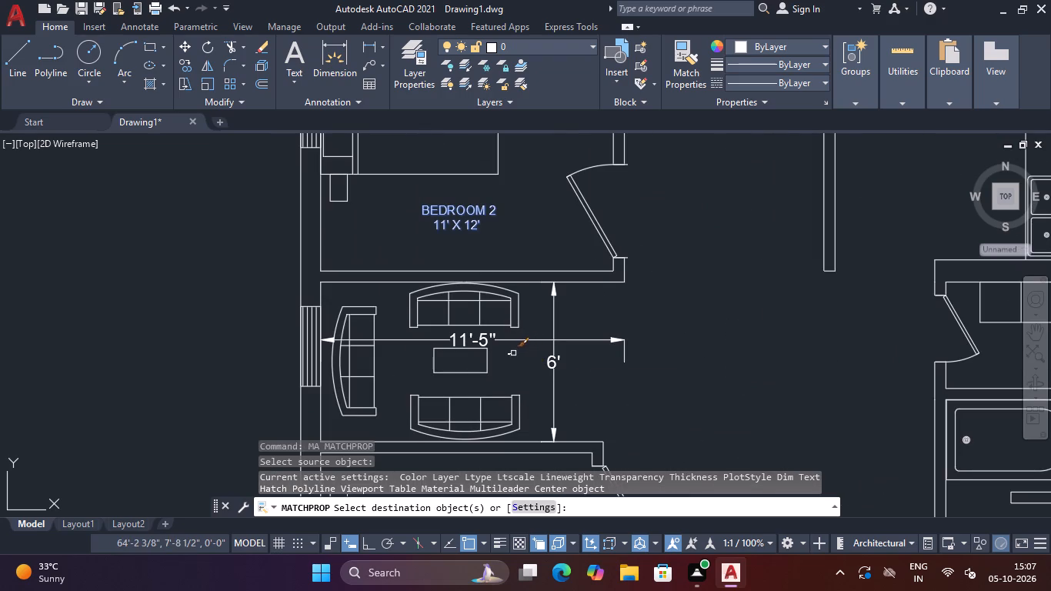
left_click(510, 355)
scroll(637, 371, "down", 1)
middle_click_drag(638, 371, 621, 320)
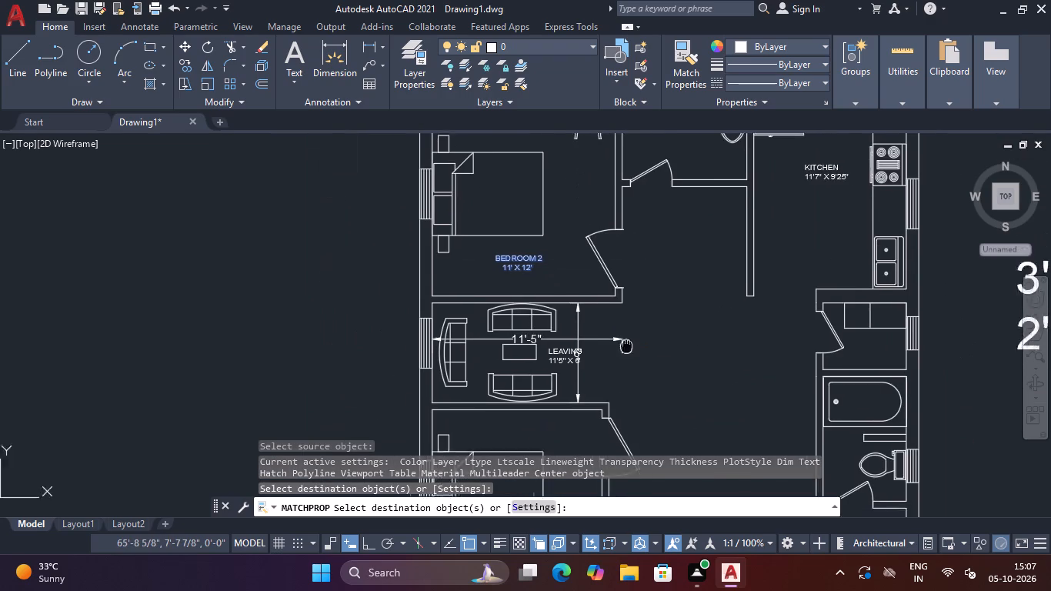
middle_click_drag(621, 320, 620, 317)
key("Escape")
Delete the horizontal and vertical dimensions inside the seating area.
scroll(576, 292, "up", 2)
left_click(577, 292)
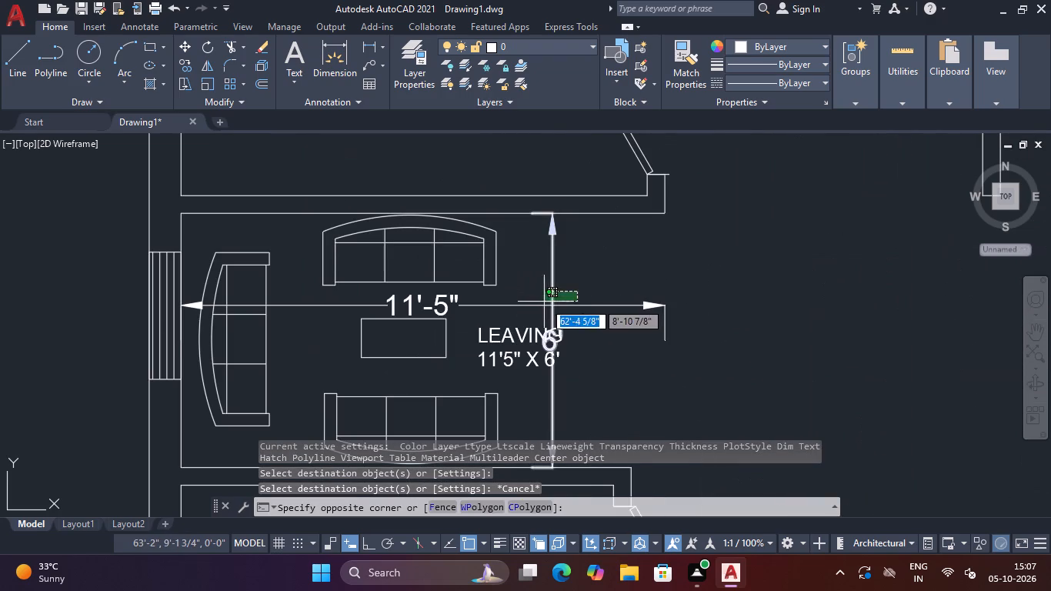
left_click(542, 309)
key("Delete")
Add a vertical linear dimension between the upper and lower walls of the bedroom with three chairs, beside the bed.
scroll(612, 293, "down", 2)
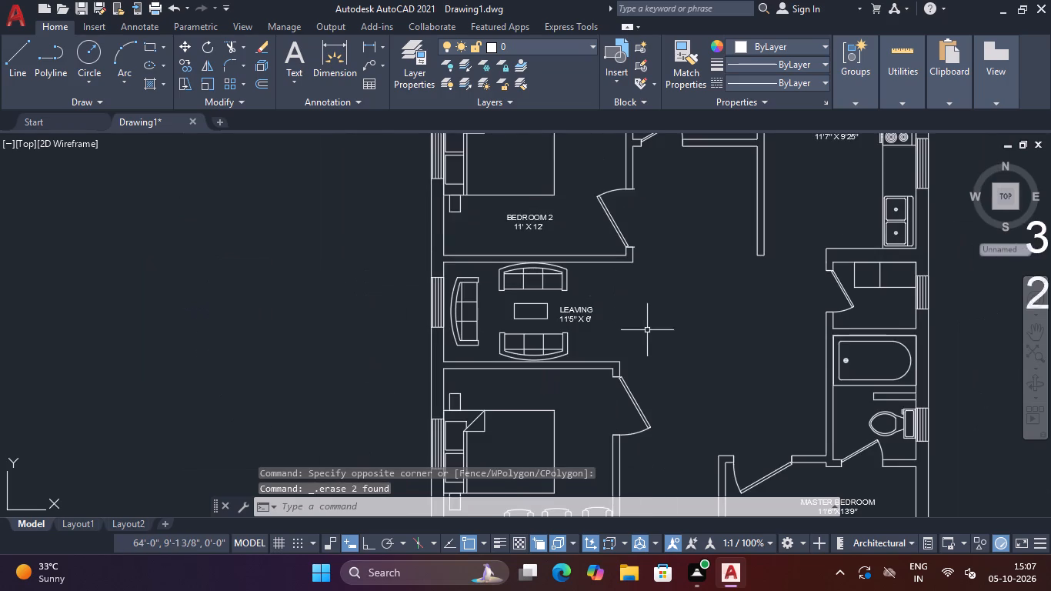
middle_click_drag(649, 332, 648, 197)
scroll(586, 318, "up", 1)
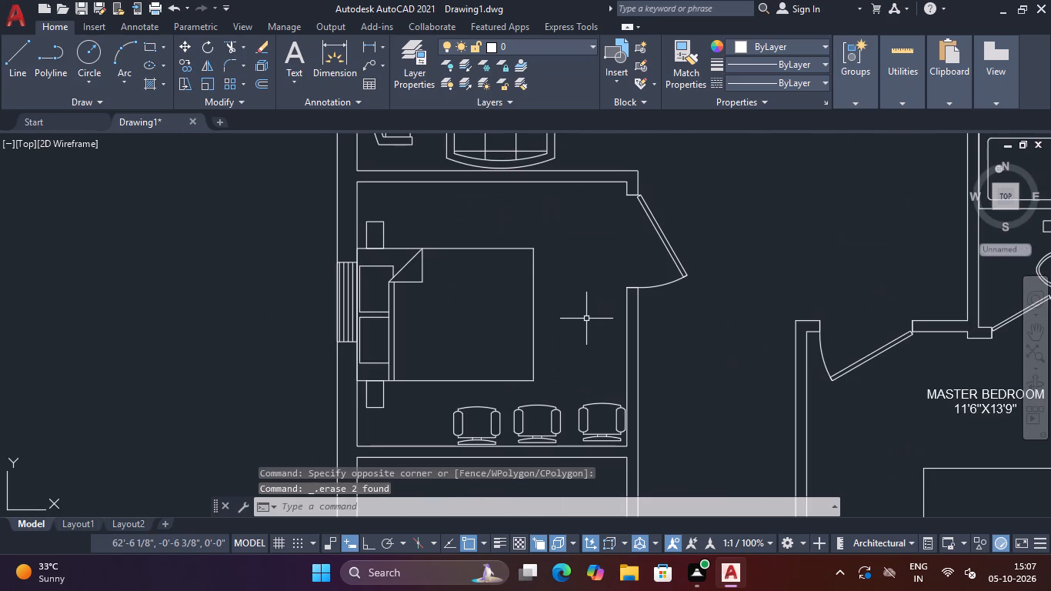
type("DLI")
key("space")
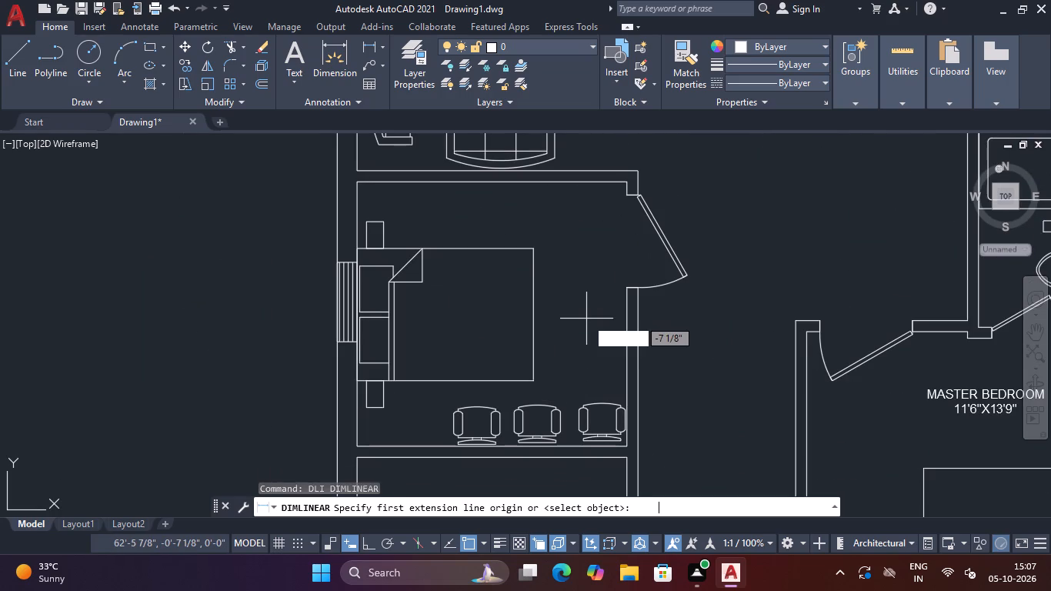
left_click(495, 181)
left_click(491, 450)
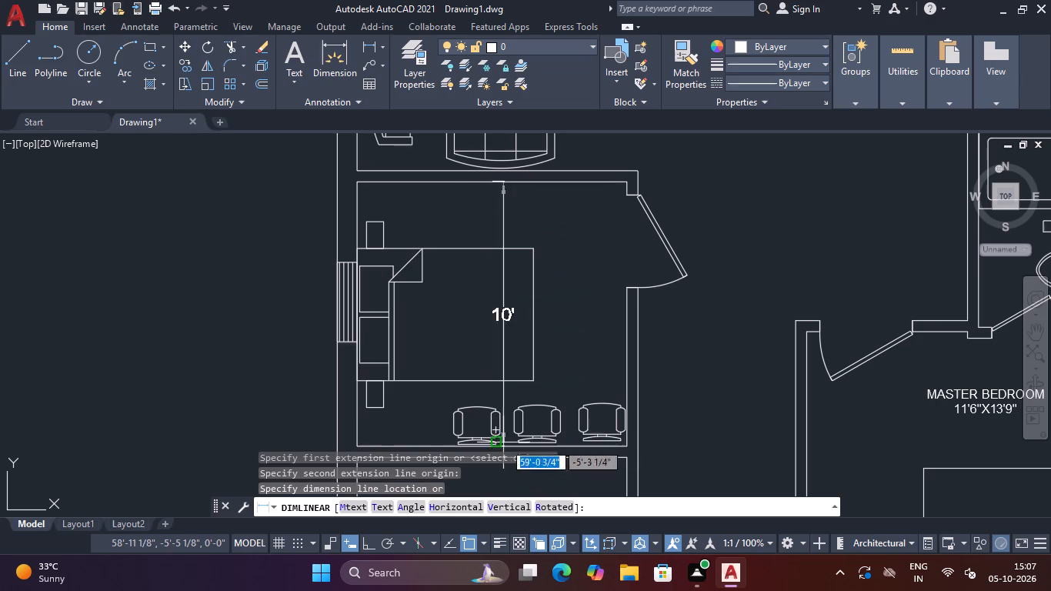
left_click(566, 426)
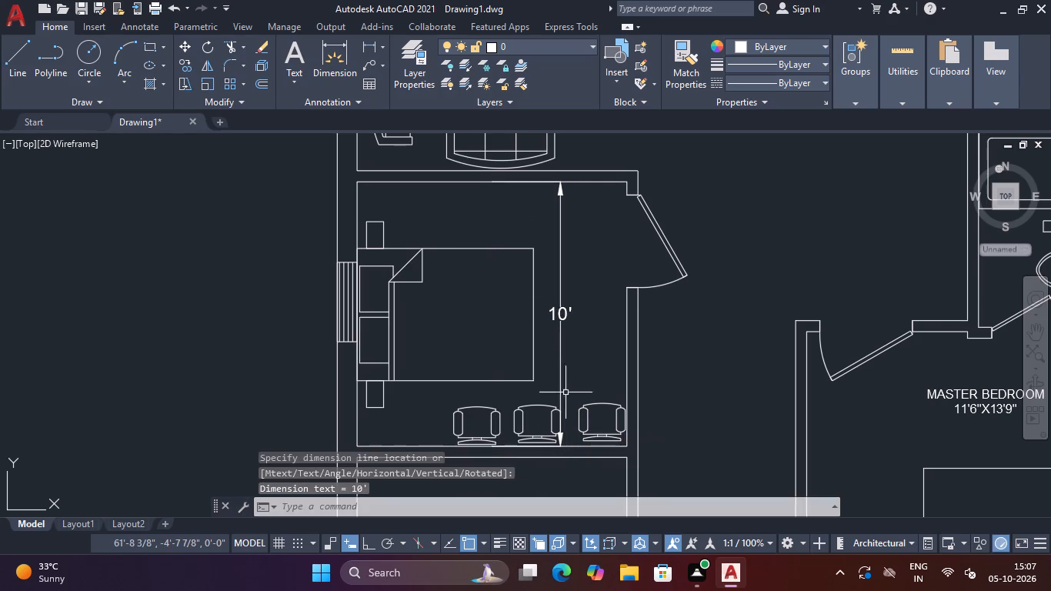
Add a horizontal linear dimension across the three-chair bedroom, from the window wall's inner face to the opposite wall's inner face.
key("space")
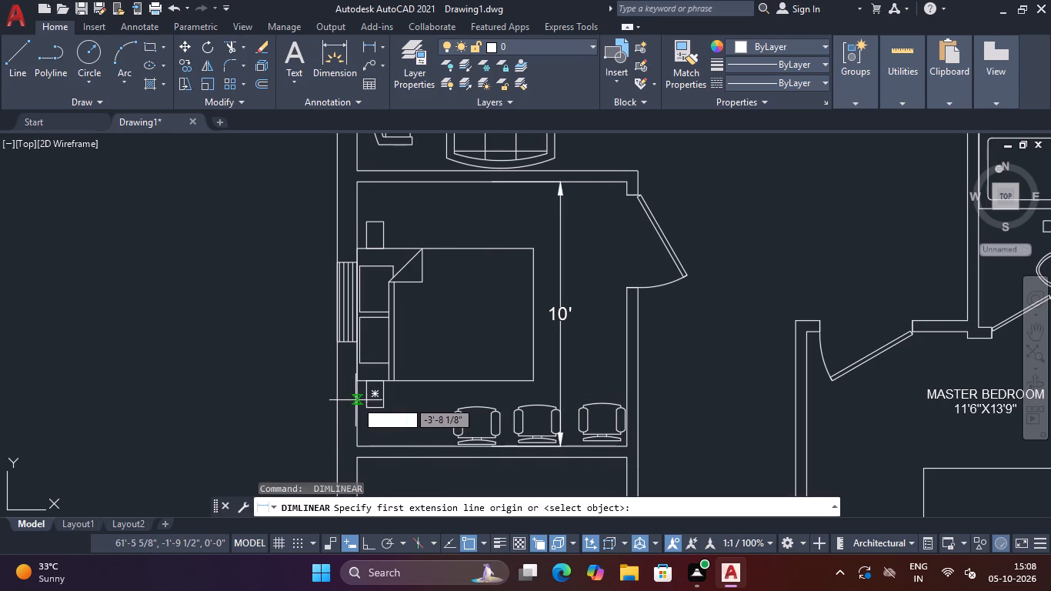
left_click(356, 397)
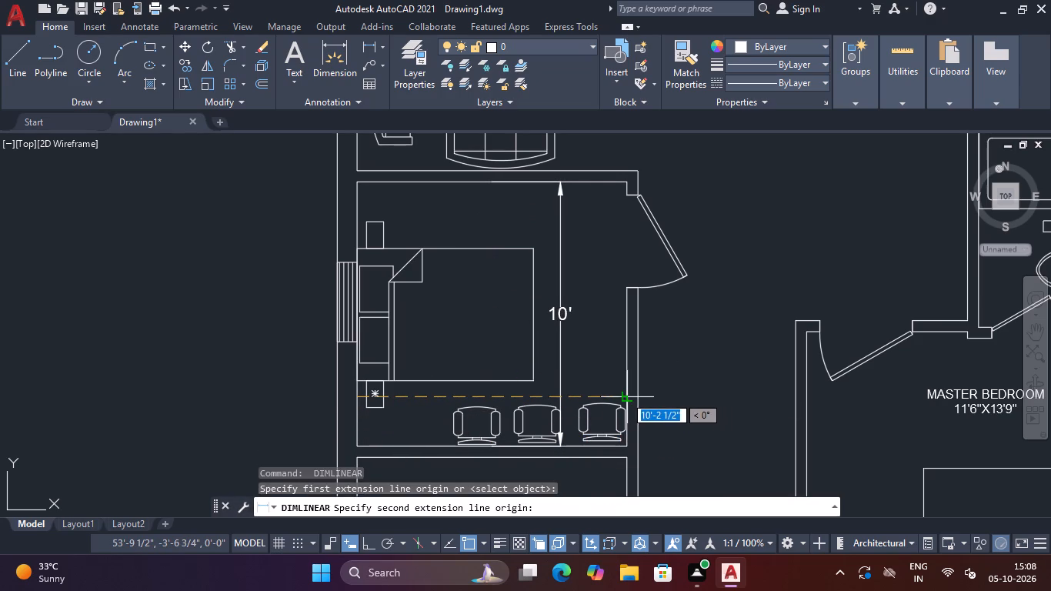
left_click(623, 395)
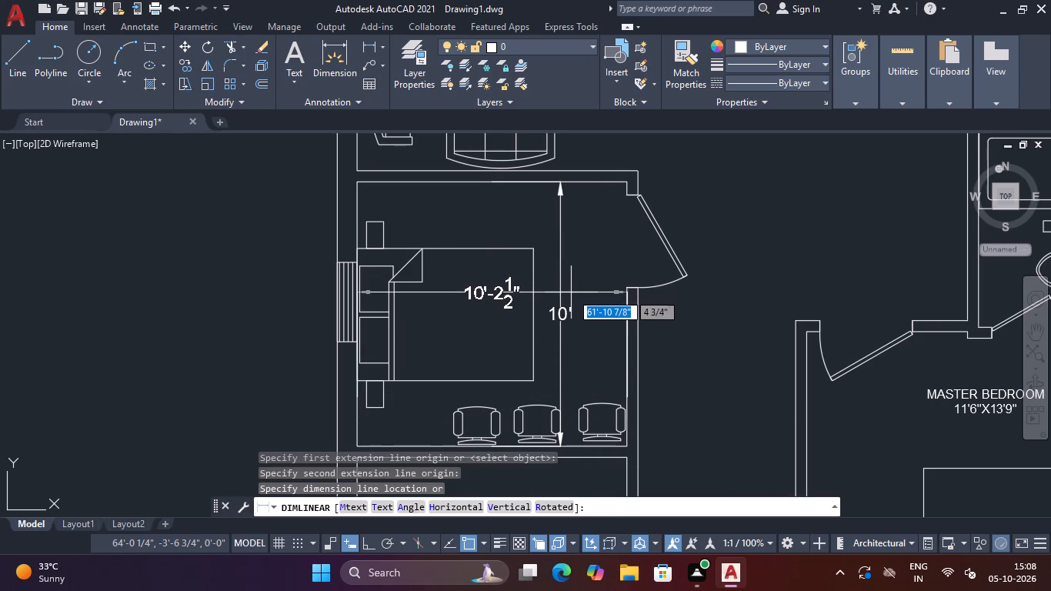
left_click(572, 292)
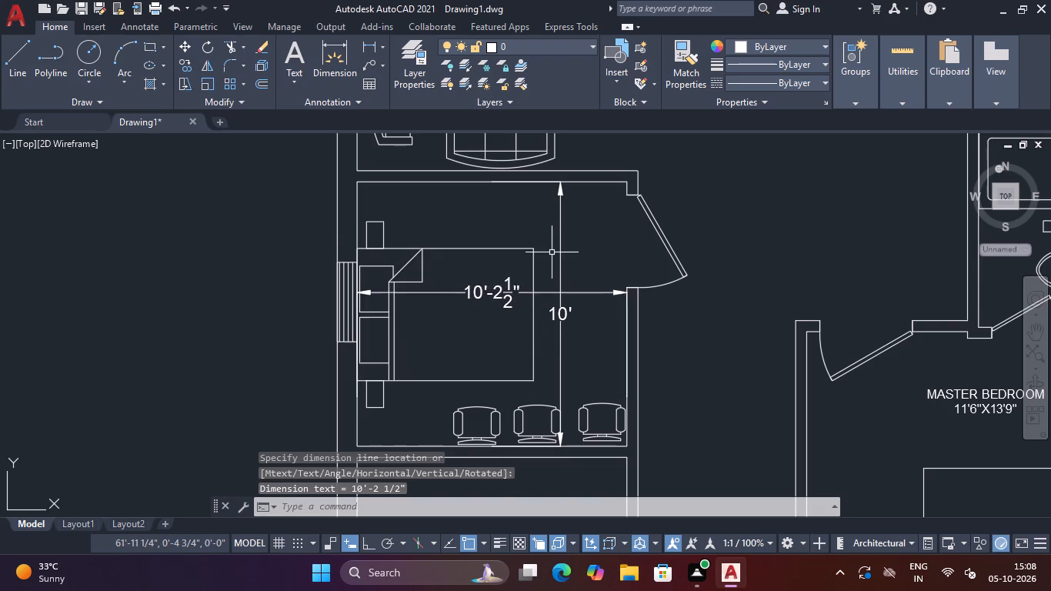
scroll(552, 252, "up", 2)
scroll(551, 262, "down", 2)
key("Escape")
key("Escape")
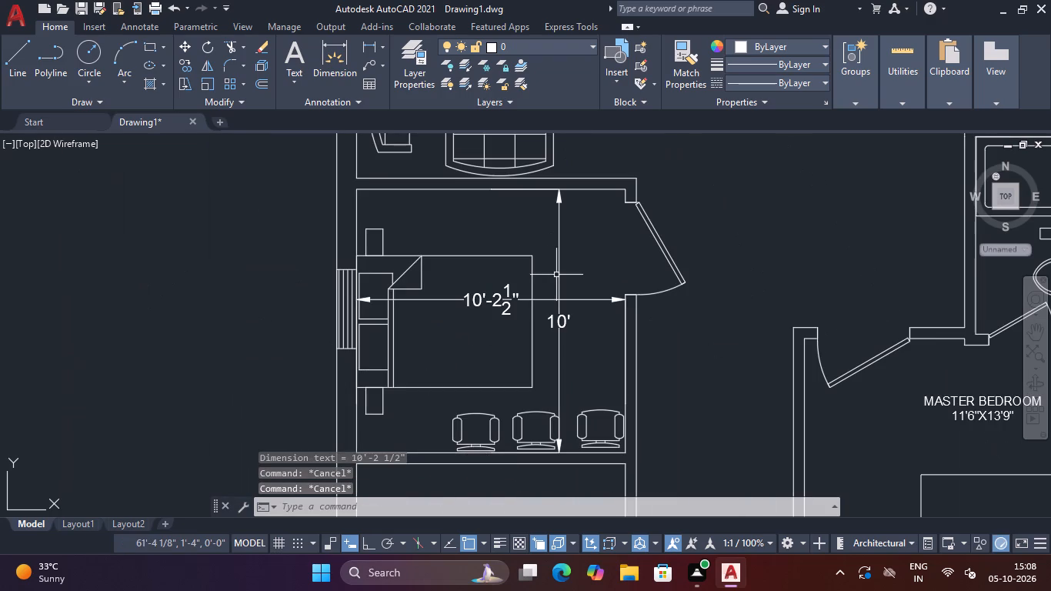
Copy the MASTER BEDROOM label into the three-chair bedroom, placing it between the bed and the upper wall.
middle_click_drag(918, 389, 767, 393)
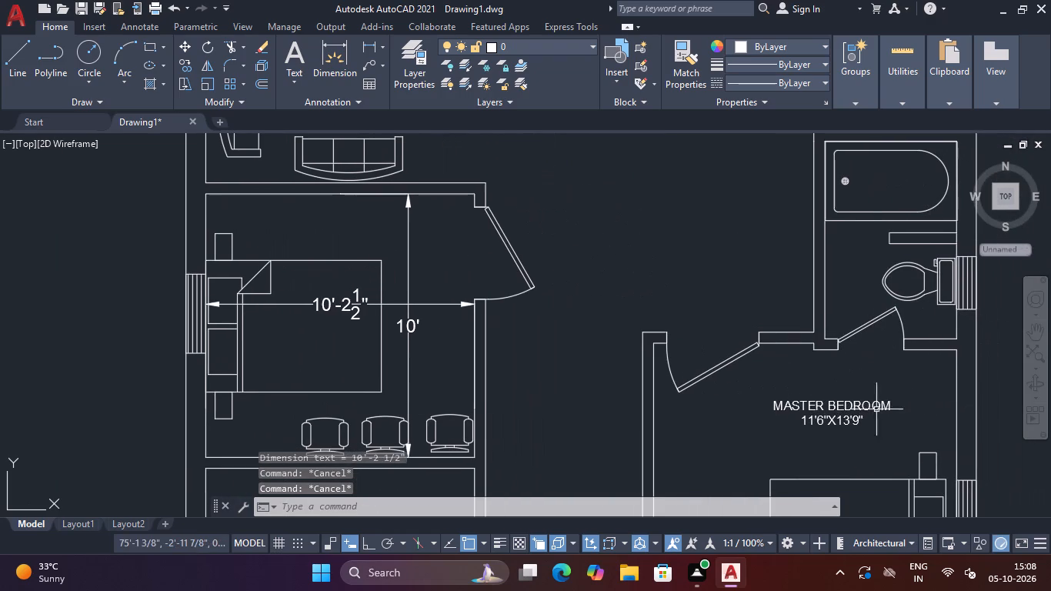
left_click(892, 394)
left_click(790, 450)
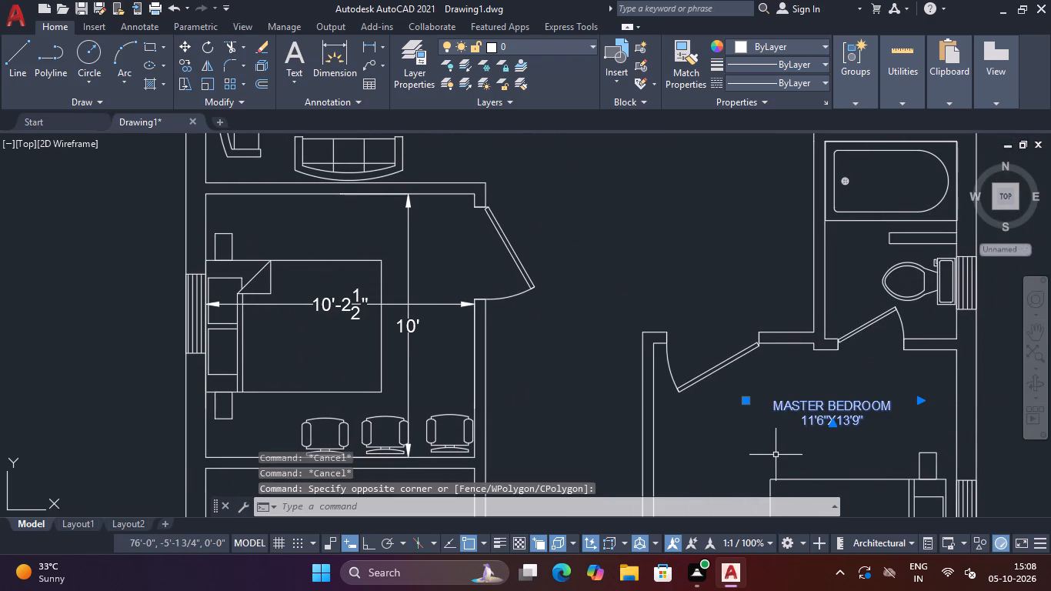
key("c")
key("o")
key("space")
left_click(816, 416)
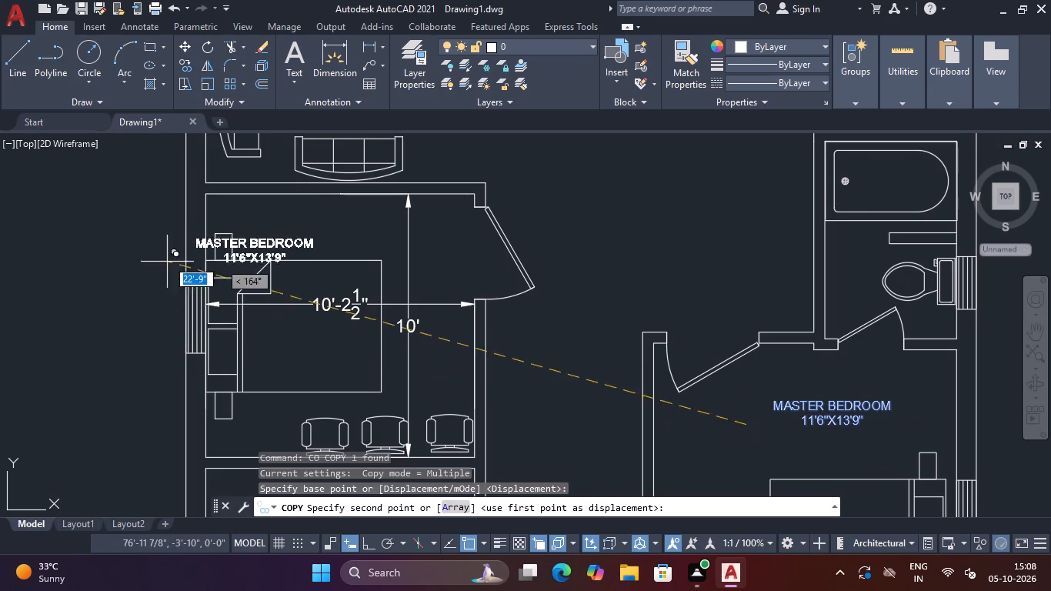
left_click(228, 231)
key("Escape")
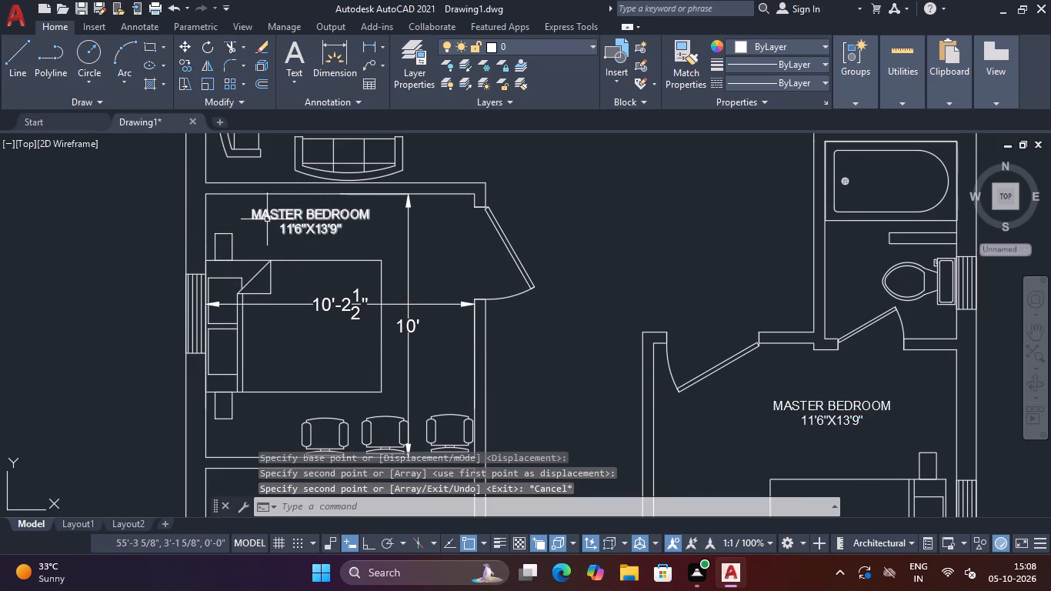
Change the room name in the copied label from MASTER BEDROOM to GUEST ROOM.
double_click(269, 217)
left_click(302, 211)
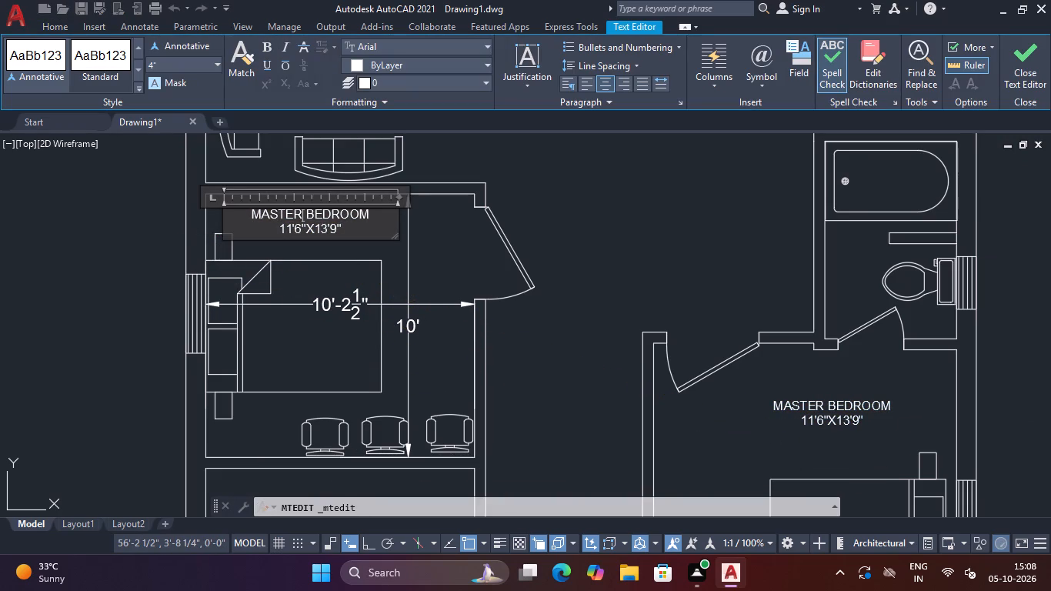
left_click(331, 212)
key("BackSpace")
key("BackSpace")
key("BackSpace")
key("BackSpace")
key("BackSpace")
key("BackSpace")
key("BackSpace")
key("BackSpace")
key("BackSpace")
key("BackSpace")
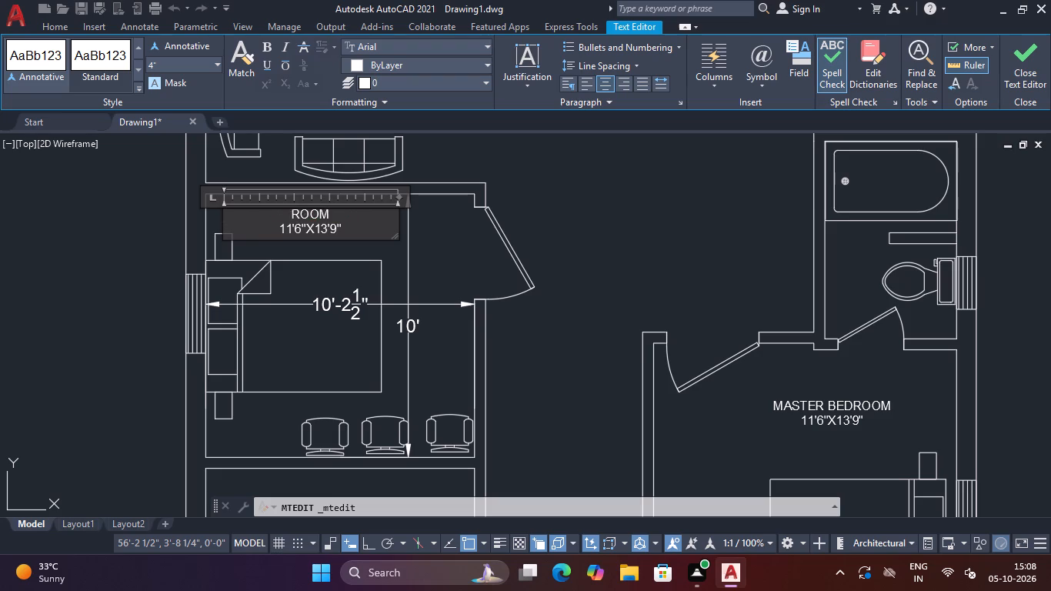
key("BackSpace")
key("space")
key("space")
key("space")
key("space")
key("space")
key("space")
key("space")
key("space")
key("space")
key("space")
key("space")
key("space")
key("space")
key("space")
key("space")
key("space")
key("space")
key("space")
key("space")
key("space")
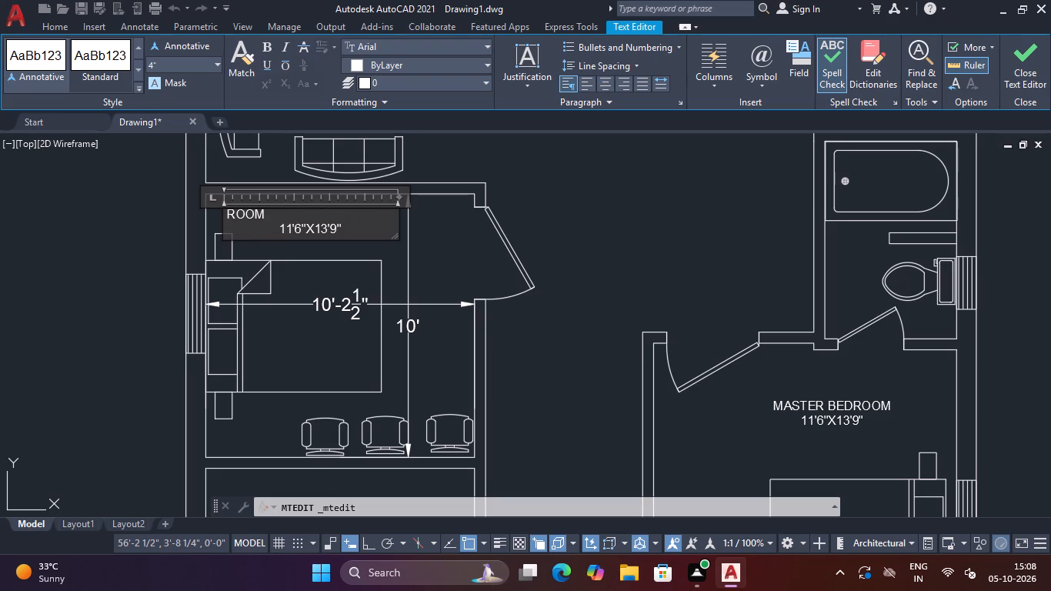
key("space")
key("space")
left_click(627, 85)
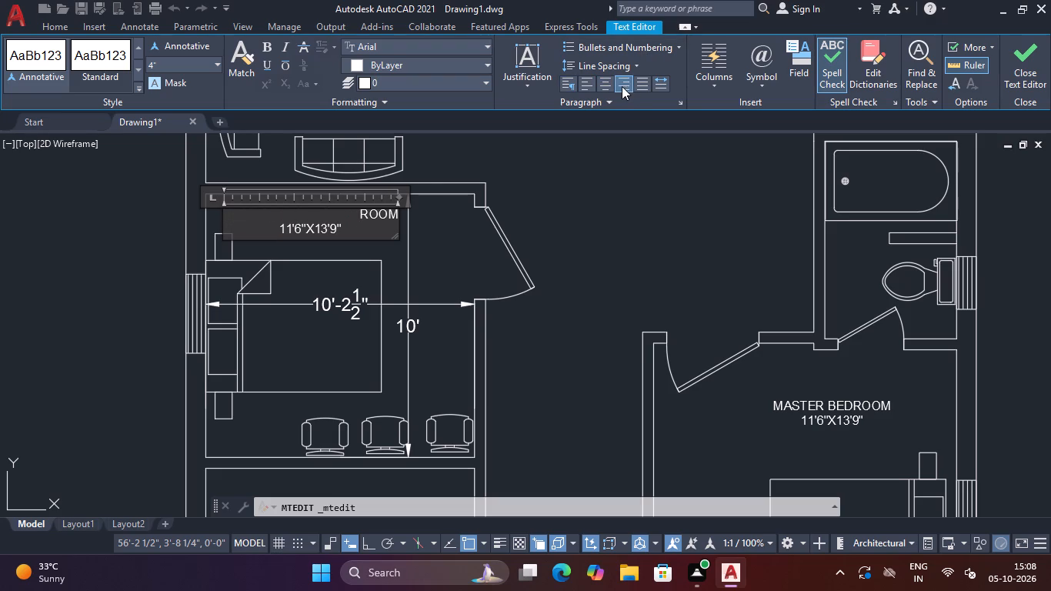
left_click(612, 87)
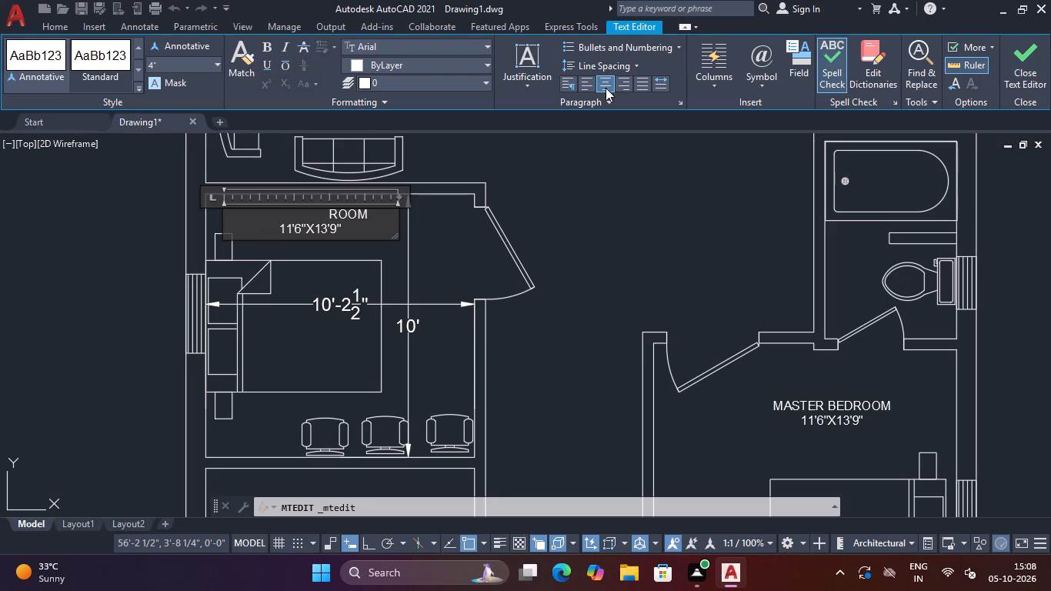
type("GU")
type("EST")
key("space")
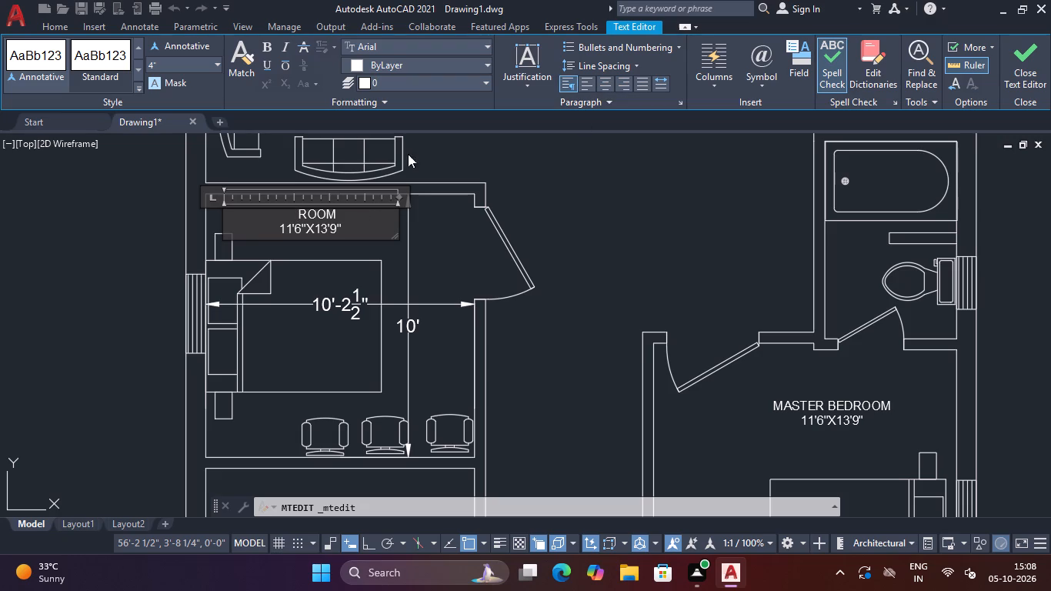
key("space")
key("c")
key("BackSpace")
type("GUEST")
key("space")
Left-align the GUEST ROOM line and trim its leading spaces so the name sits above the size line.
left_click(599, 82)
left_click(622, 82)
left_click(643, 83)
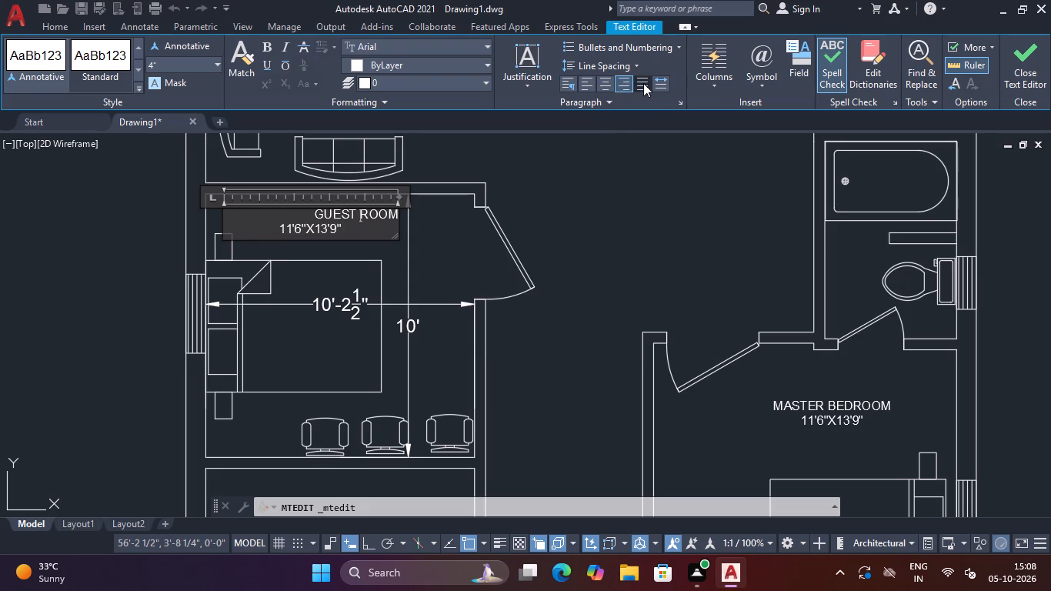
left_click(658, 83)
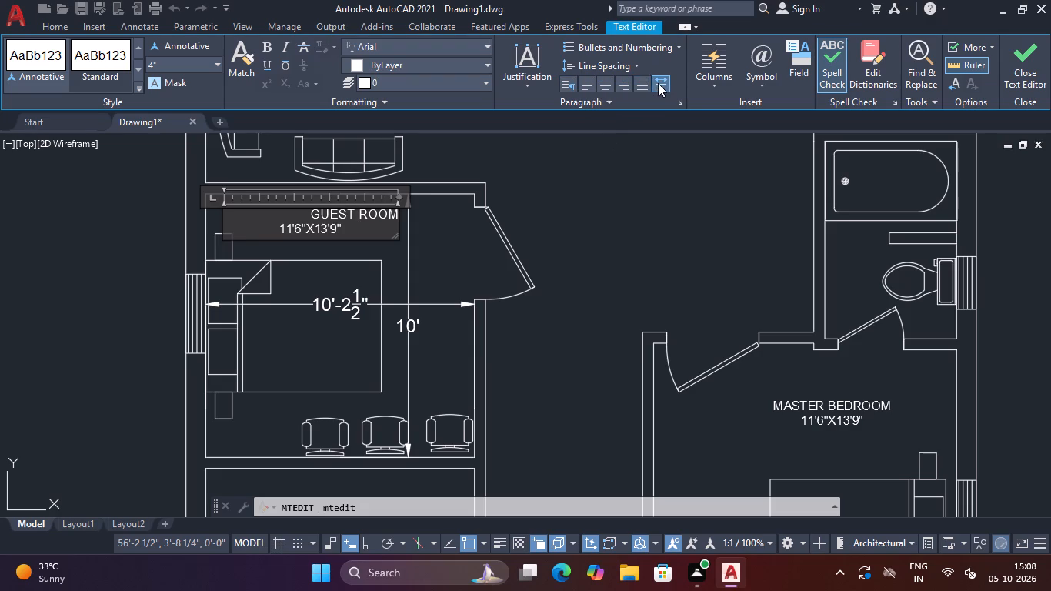
left_click(589, 83)
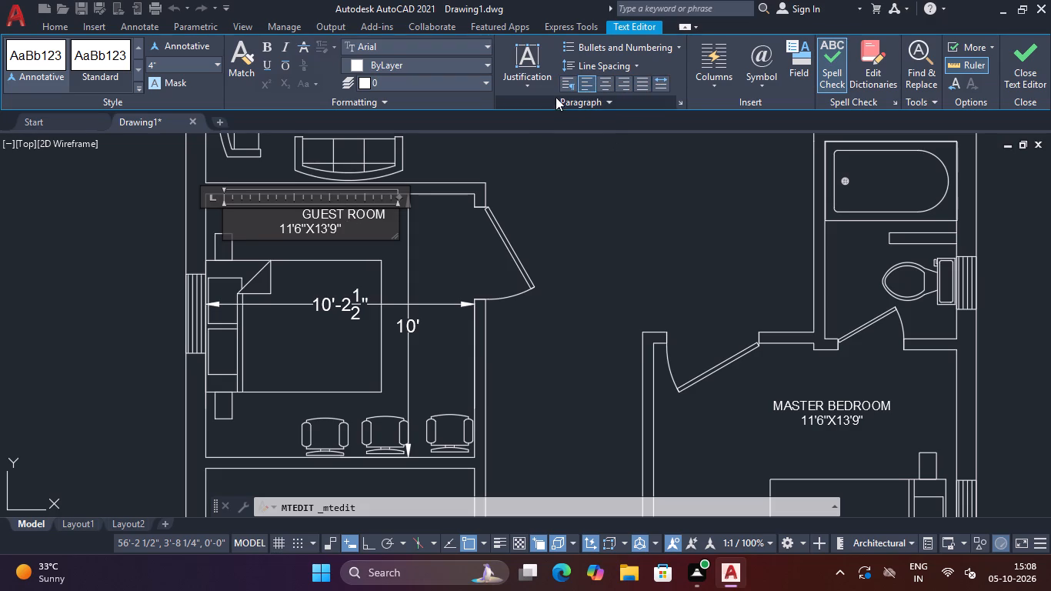
left_click(390, 213)
key("space")
key("space")
key("space")
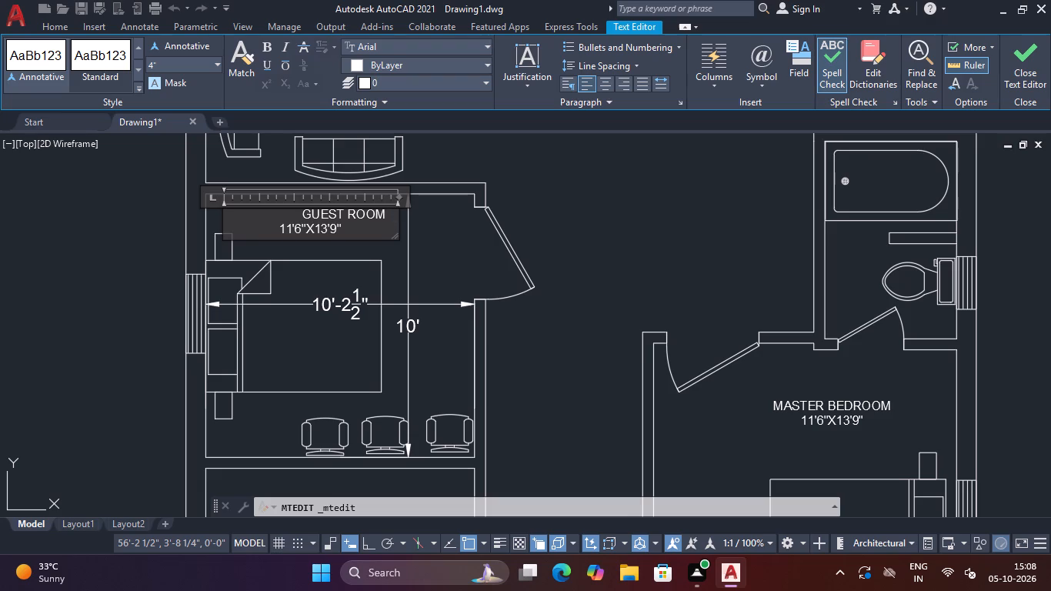
left_click(300, 215)
key("BackSpace")
key("BackSpace")
key("BackSpace")
key("BackSpace")
key("BackSpace")
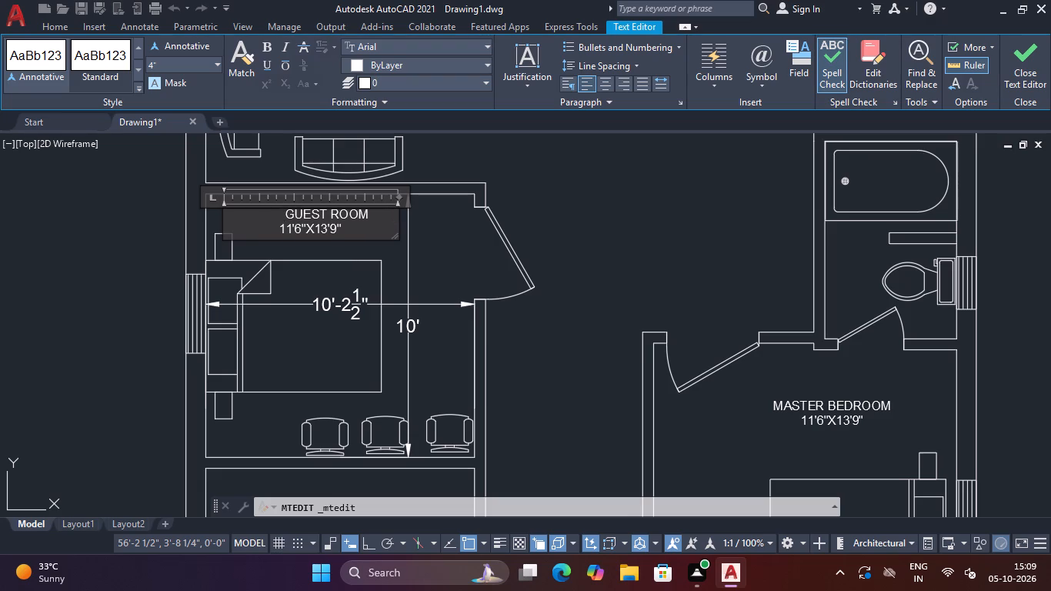
key("BackSpace")
key("BackSpace")
left_click(1038, 80)
Set the size line of the GUEST ROOM label to 10'2" X 10'.
scroll(608, 203, "down", 2)
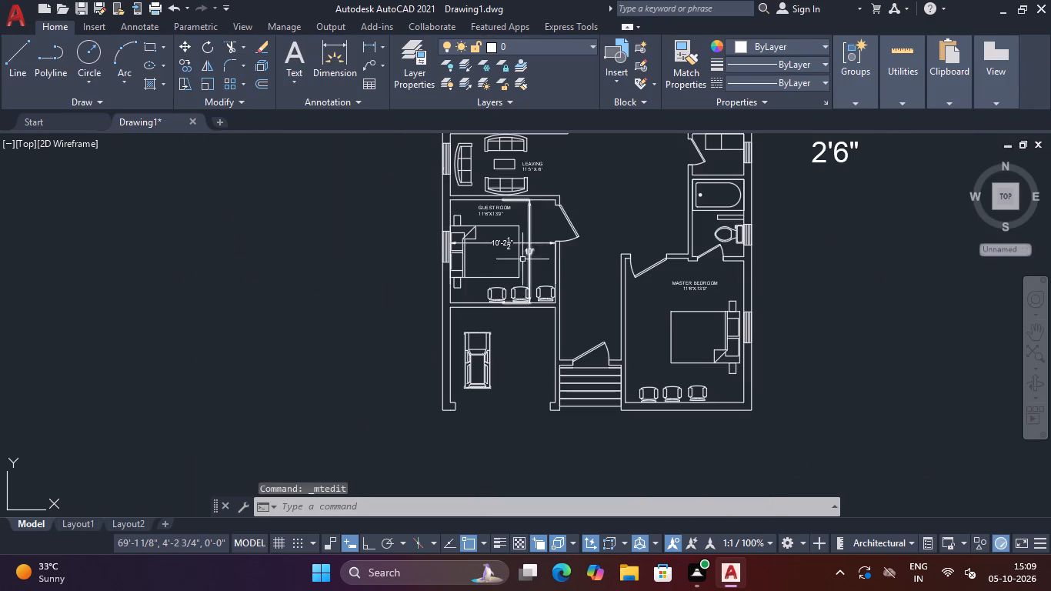
scroll(529, 245, "up", 3)
scroll(592, 205, "down", 1)
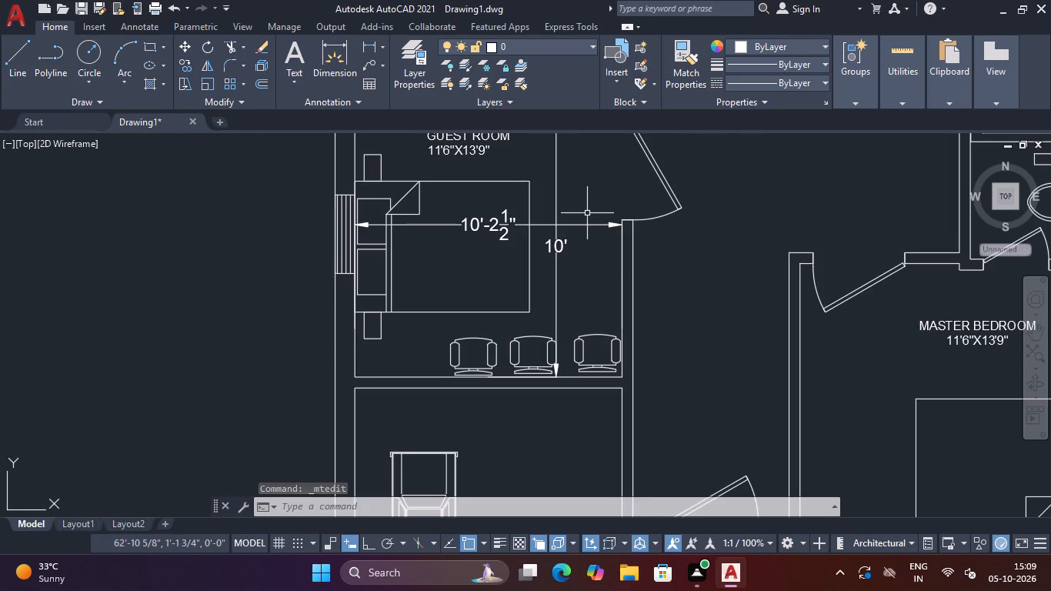
middle_click_drag(592, 188, 592, 244)
double_click(483, 205)
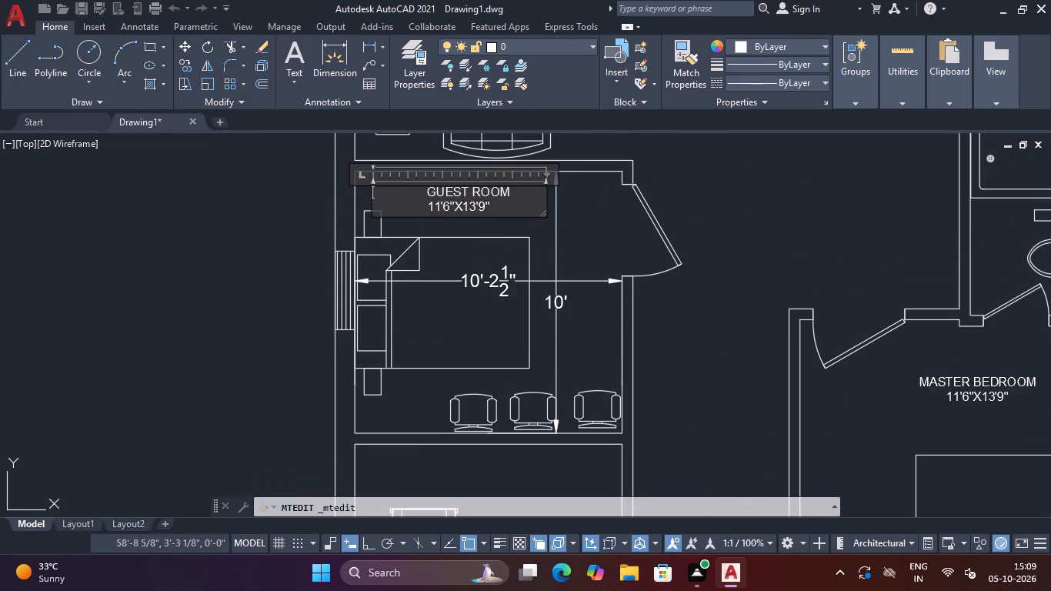
left_click(492, 202)
key("BackSpace")
key("BackSpace")
key("BackSpace")
key("BackSpace")
key("BackSpace")
key("BackSpace")
key("BackSpace")
key("BackSpace")
key("BackSpace")
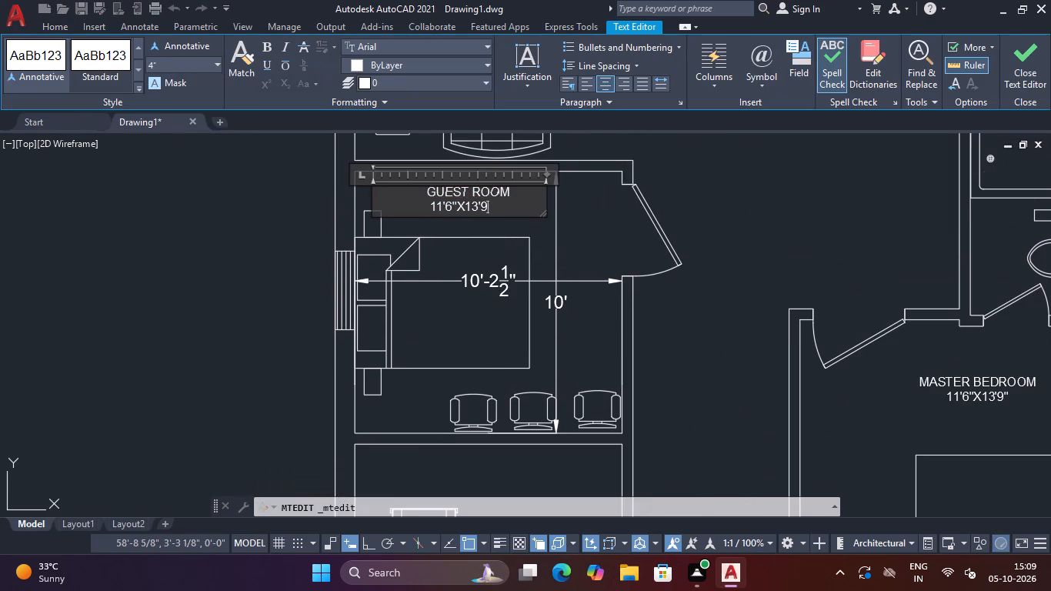
key("BackSpace")
key("BackSpace")
type("10")
key("apostrophe")
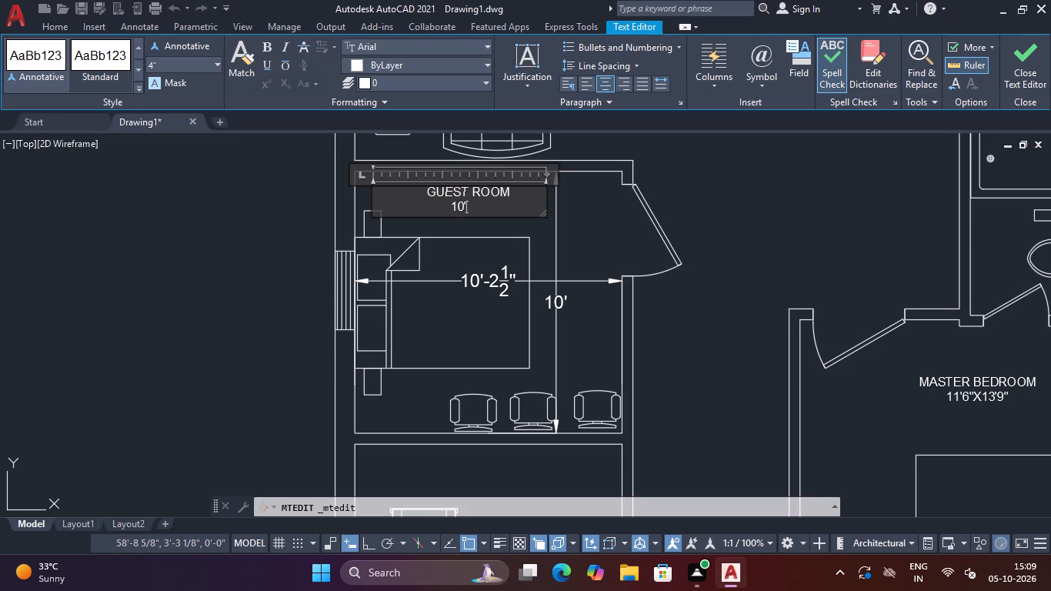
key("2")
key("Left")
key("shift+quotedbl")
key("BackSpace")
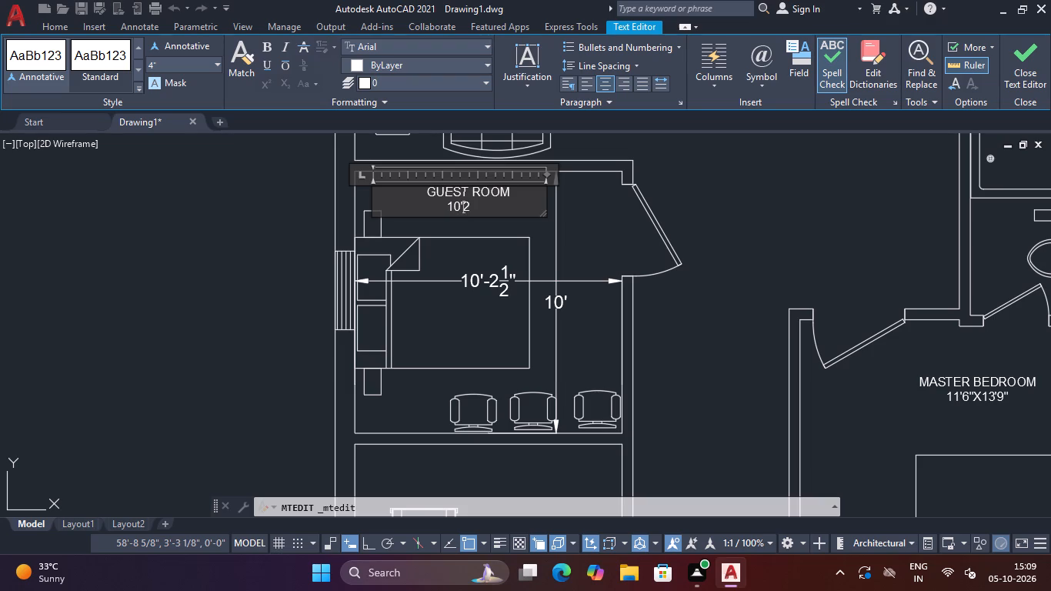
key("Right")
key("shift+quotedbl")
key("space")
type("X")
key("space")
key("space")
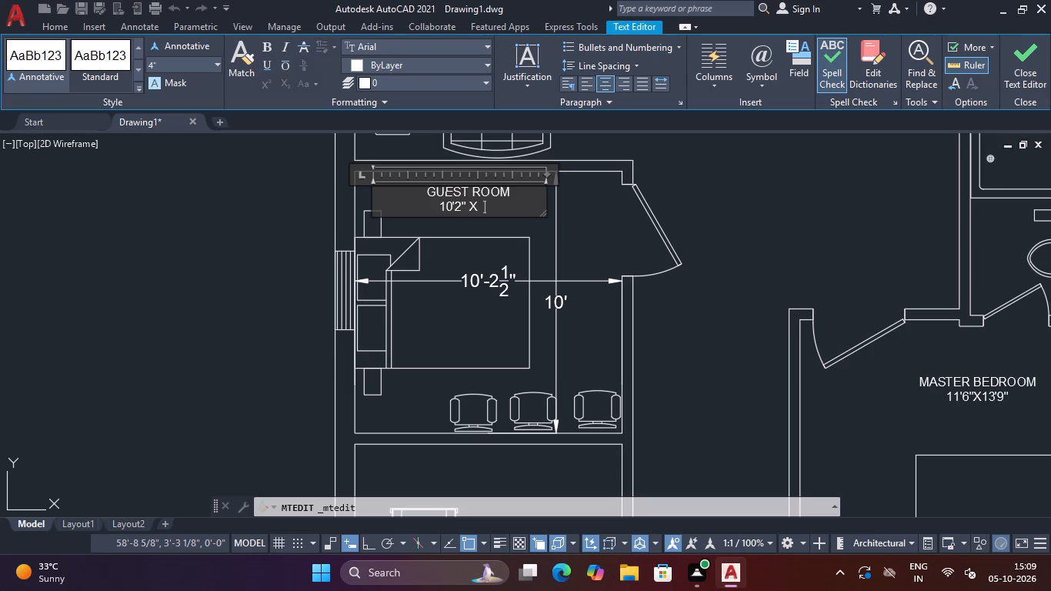
type("10")
key("apostrophe")
left_click(1017, 58)
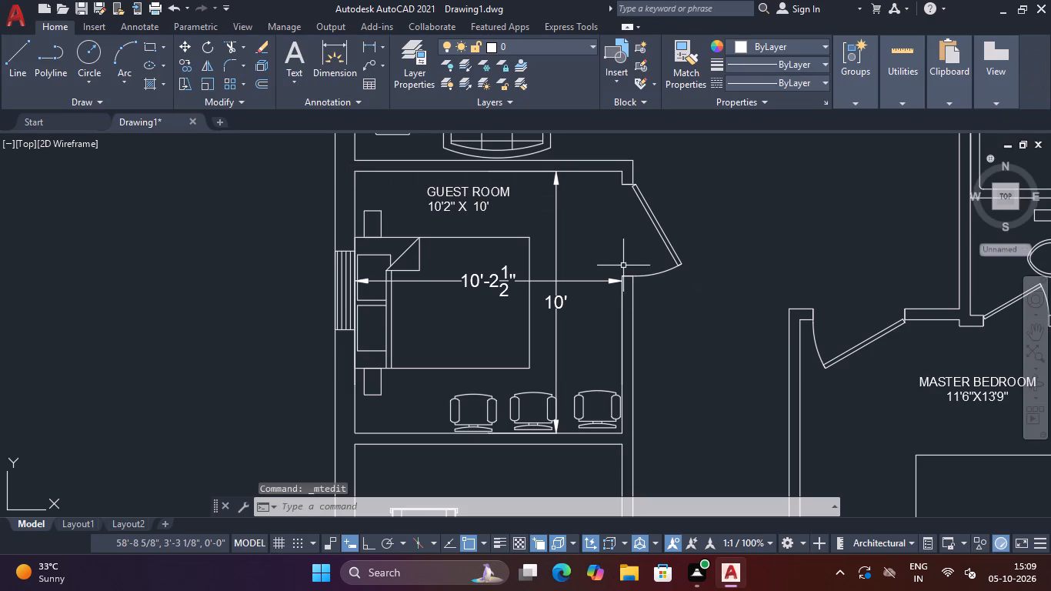
Erase the horizontal and vertical dimensions inside the guest room.
left_click(599, 261)
left_click(549, 302)
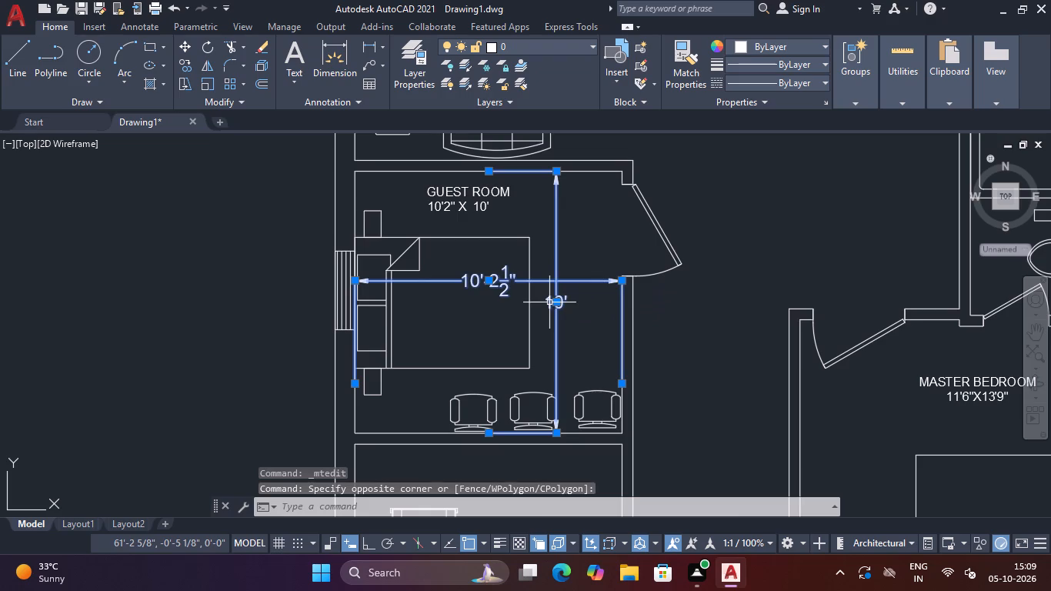
key("Delete")
Look over the plan for rooms still lacking a label, including the bathroom above the master bedroom.
scroll(562, 297, "down", 4)
scroll(586, 318, "up", 2)
middle_click_drag(586, 318, 586, 322)
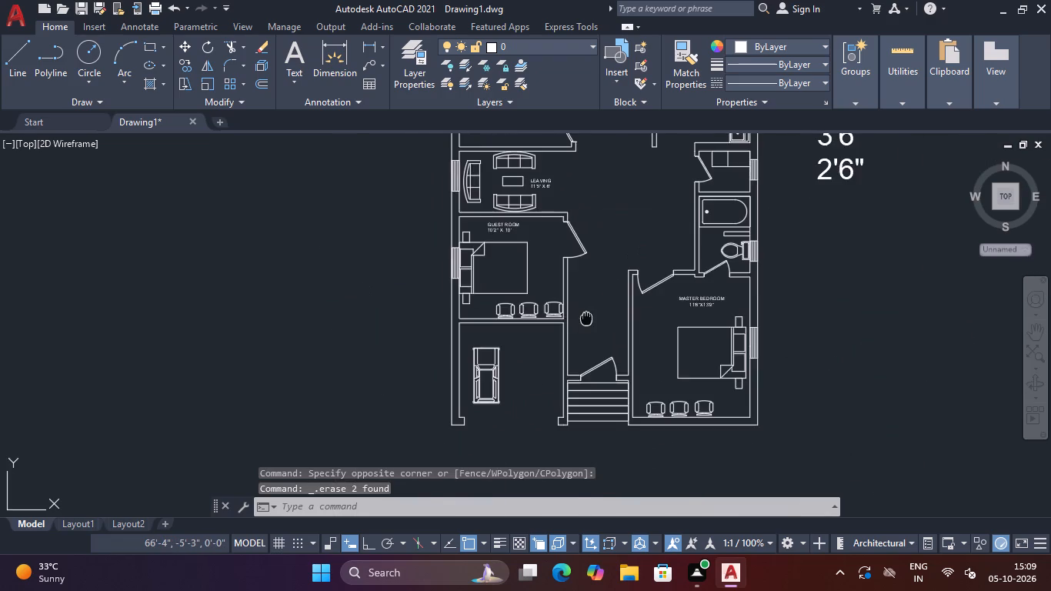
middle_click_drag(586, 322, 534, 427)
middle_click_drag(556, 264, 543, 359)
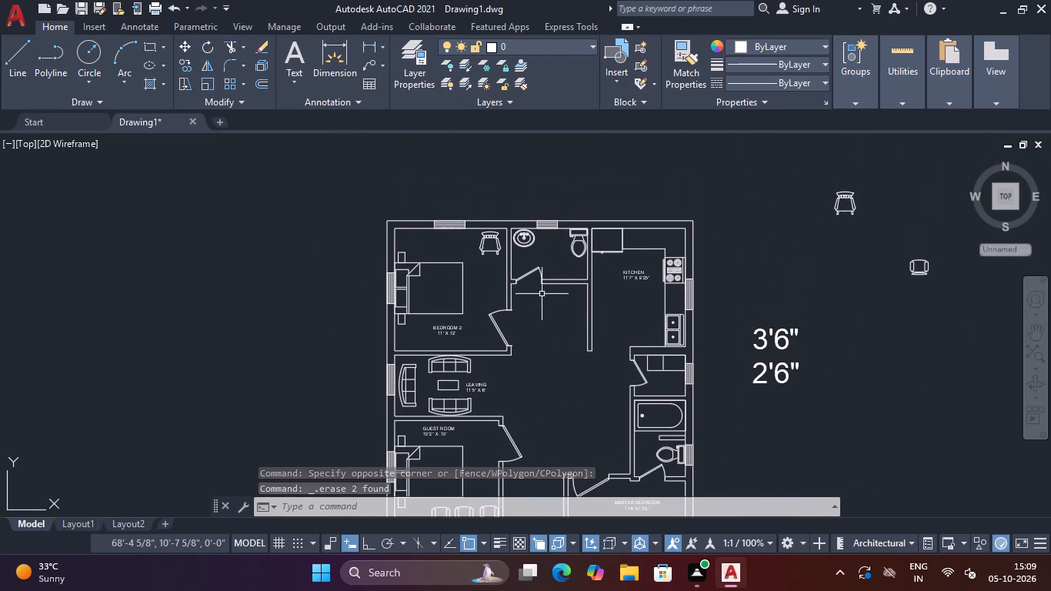
scroll(540, 261, "up", 3)
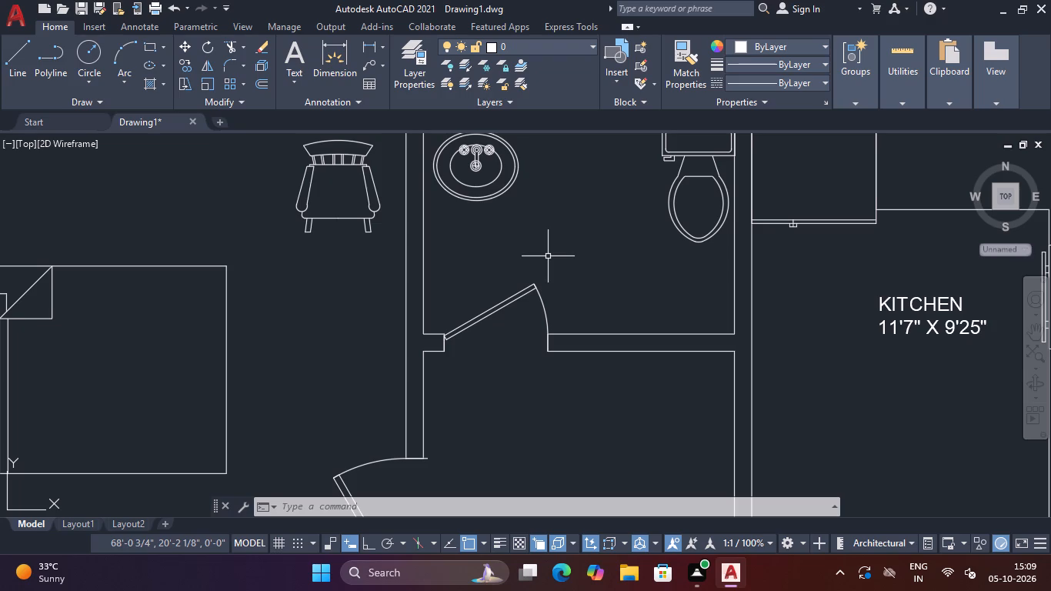
scroll(726, 300, "down", 3)
middle_click_drag(774, 343, 767, 348)
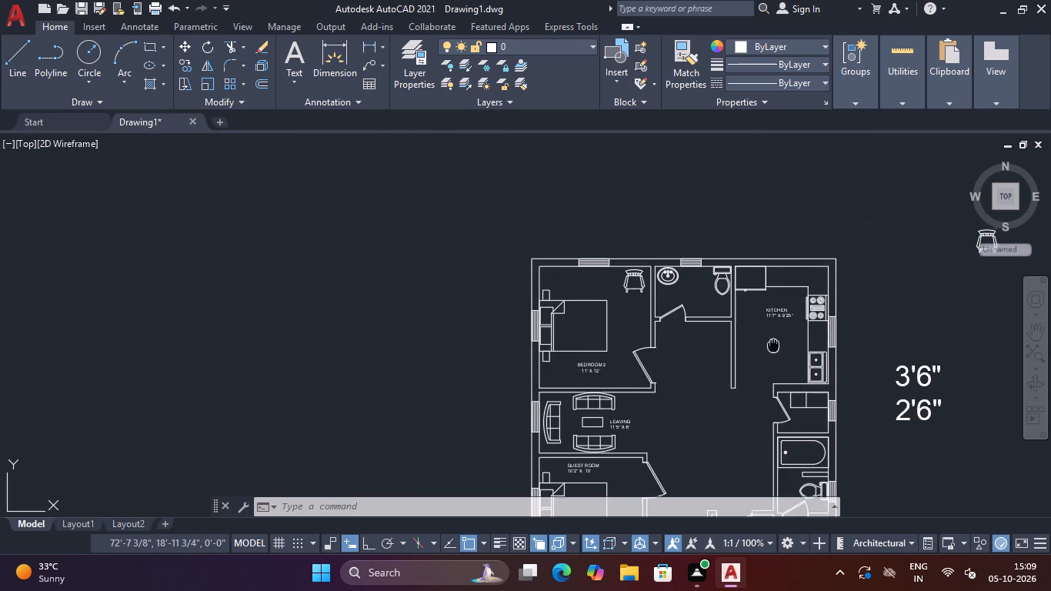
middle_click_drag(767, 348, 613, 275)
scroll(649, 450, "up", 2)
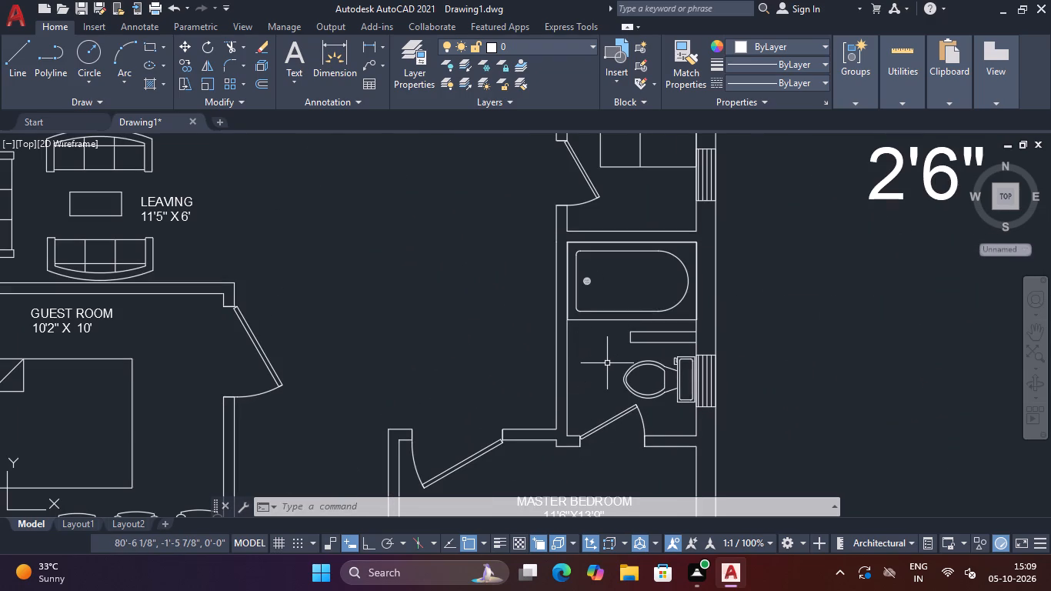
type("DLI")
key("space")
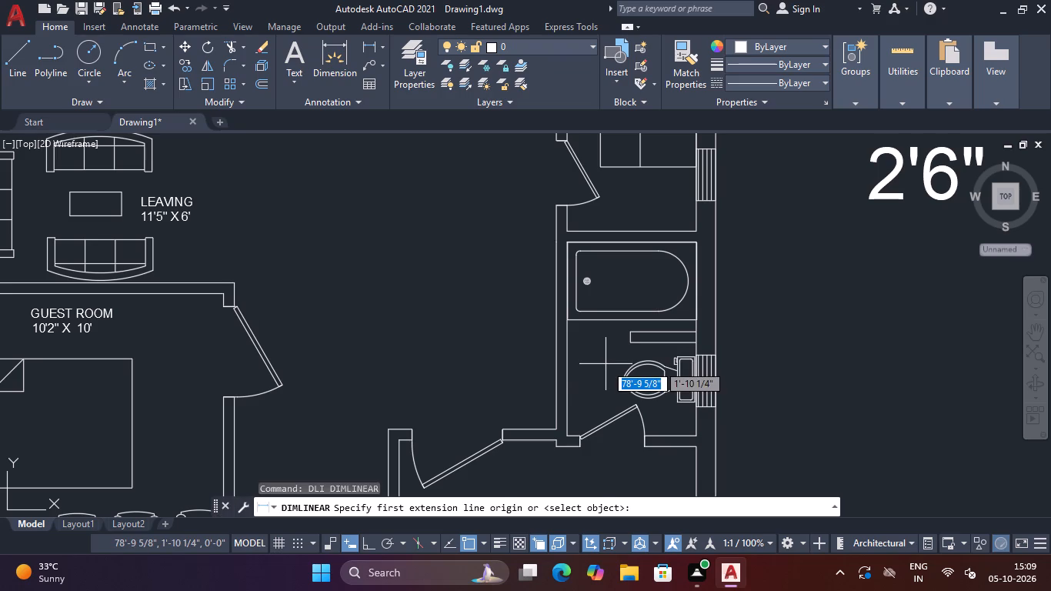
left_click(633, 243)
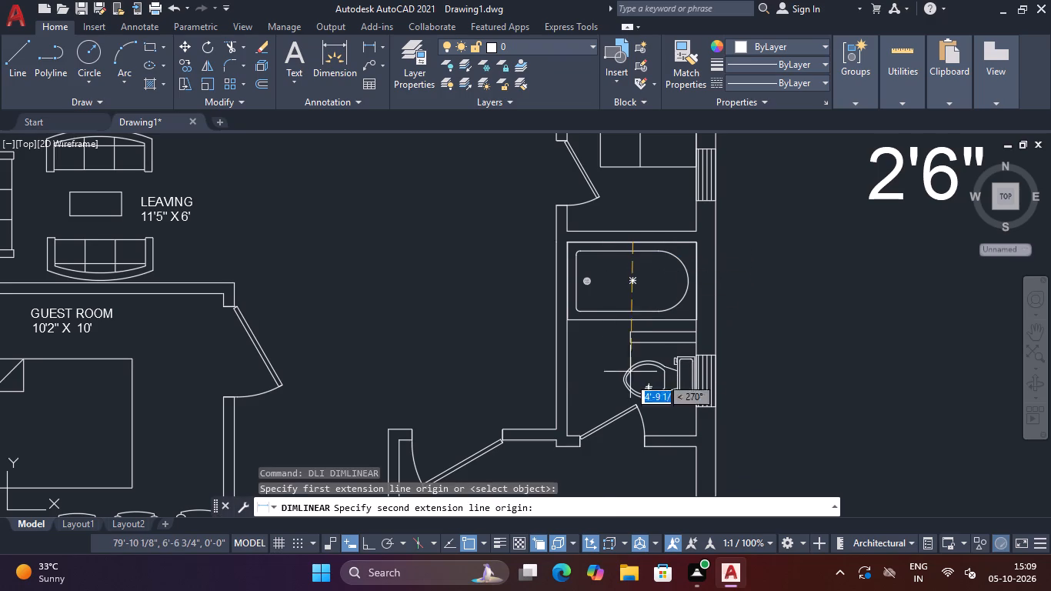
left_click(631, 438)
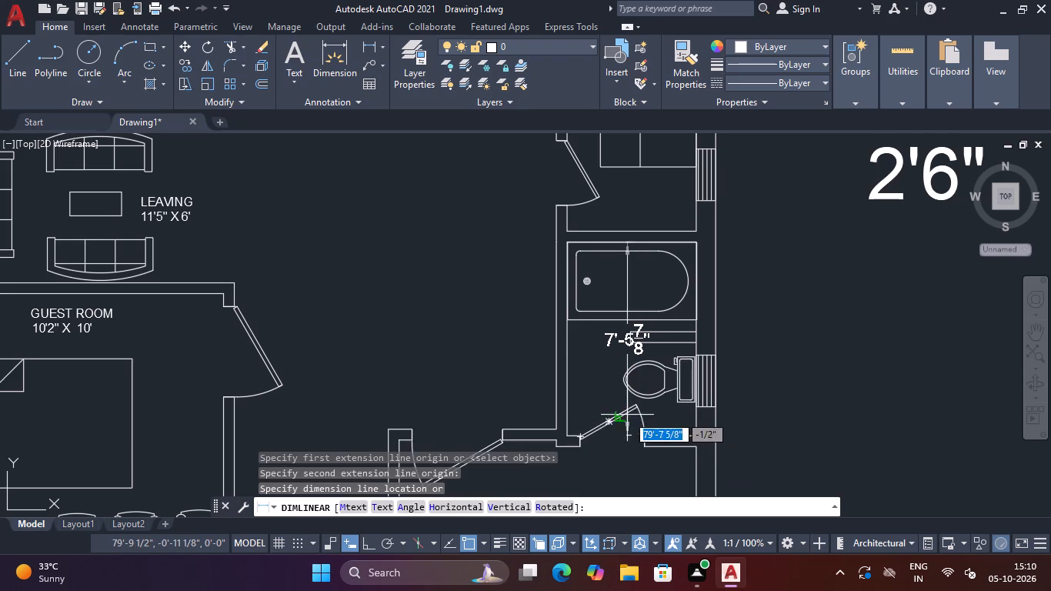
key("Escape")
Add a vertical linear dimension between the upper and lower walls of the bathroom above the master bedroom.
key("space")
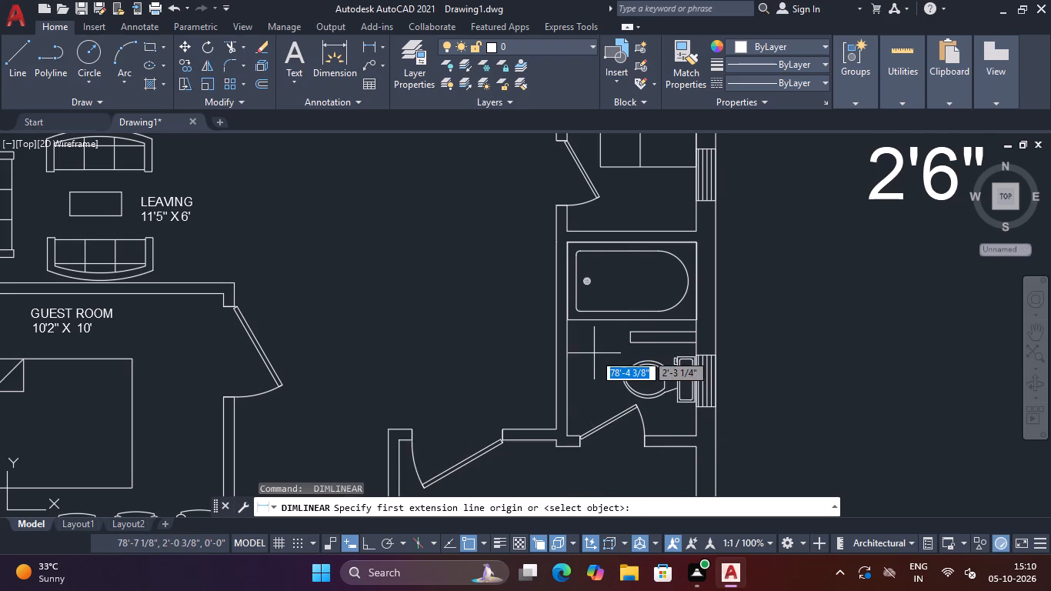
scroll(594, 353, "up", 2)
scroll(647, 293, "down", 3)
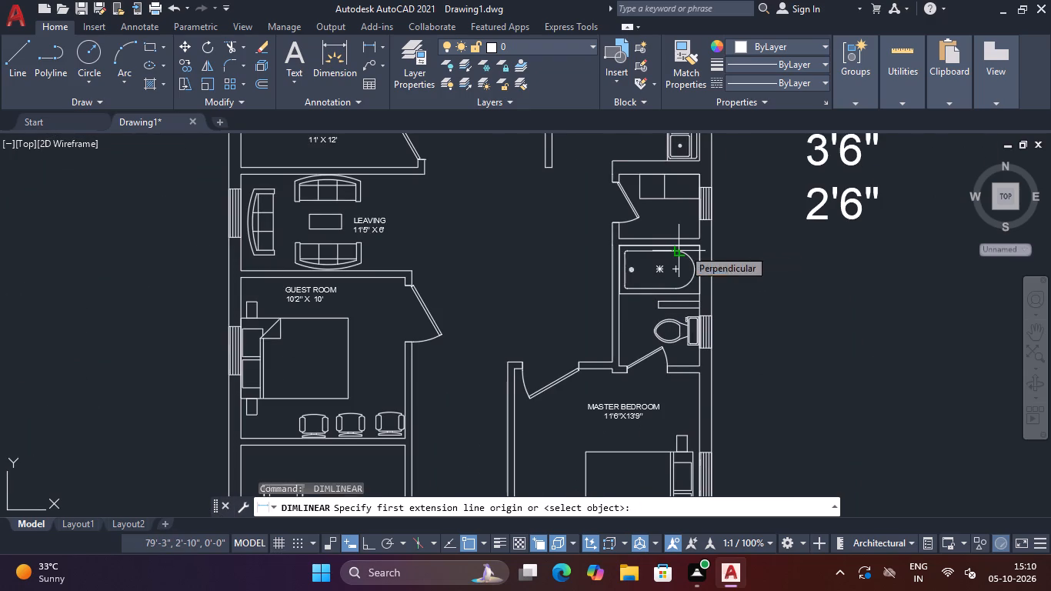
scroll(683, 249, "up", 2)
left_click(682, 240)
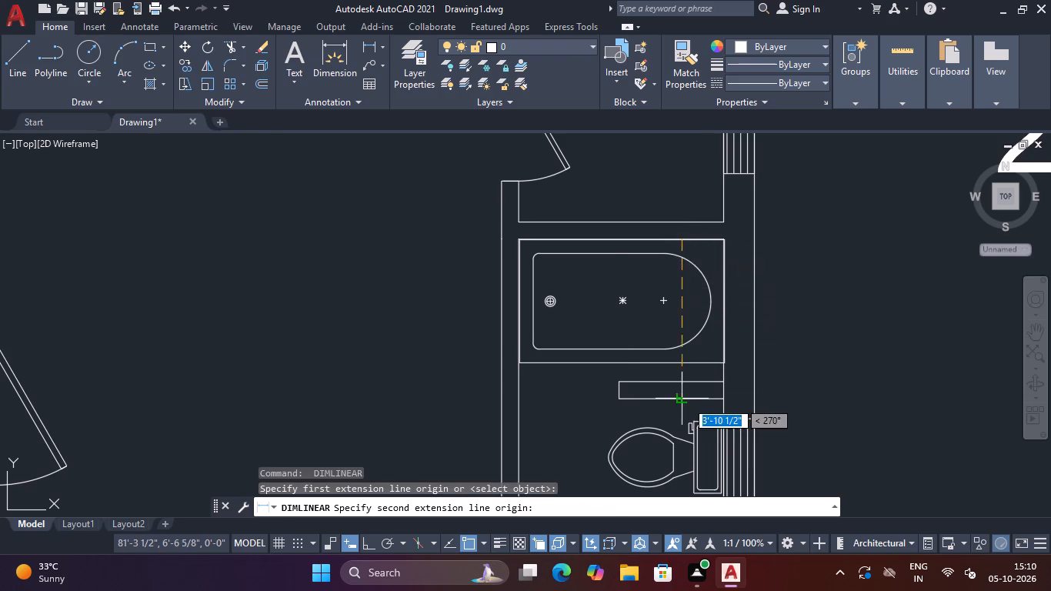
scroll(686, 401, "down", 2)
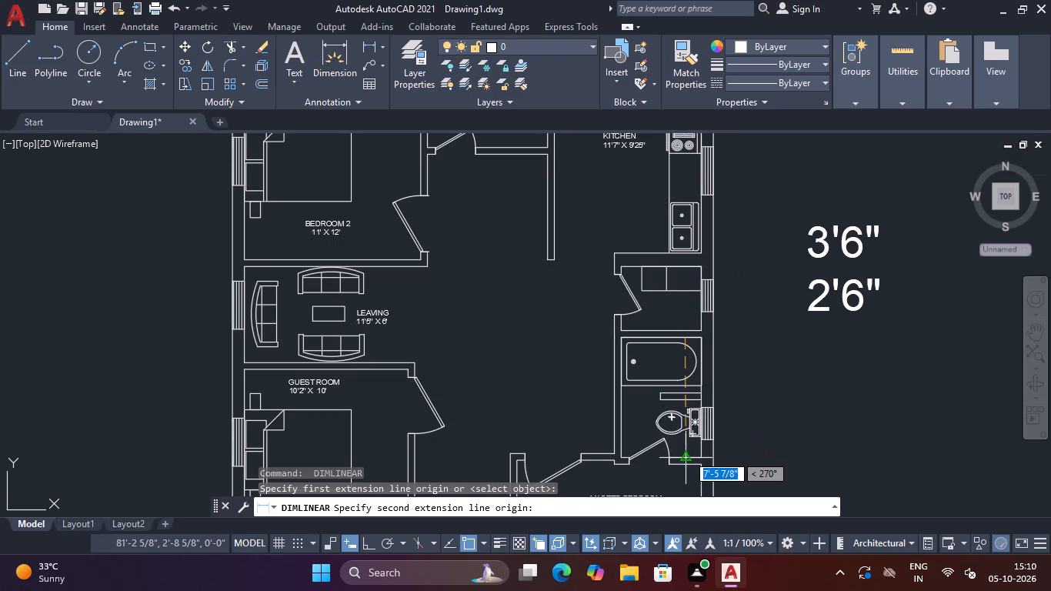
left_click(687, 454)
left_click(633, 448)
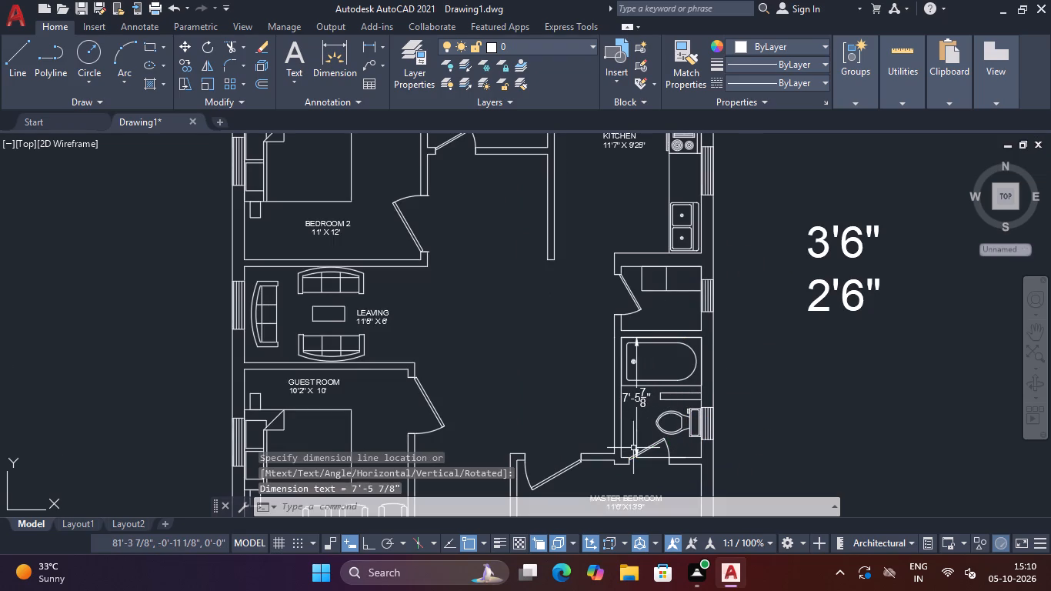
Add a horizontal linear dimension across the same bathroom's interior width, placing it over the bathtub.
key("space")
scroll(629, 413, "up", 3)
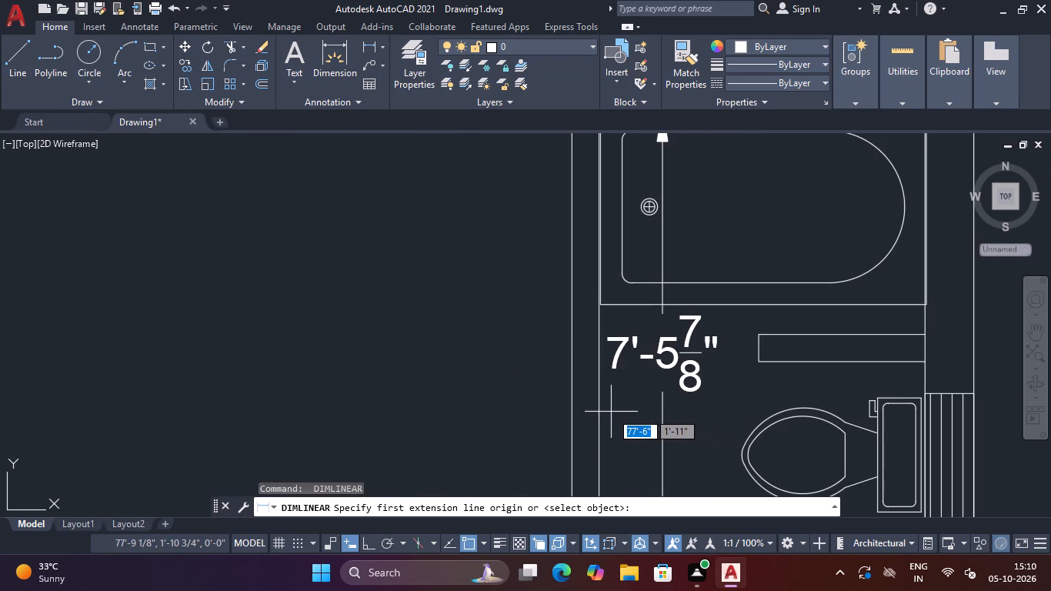
left_click(600, 411)
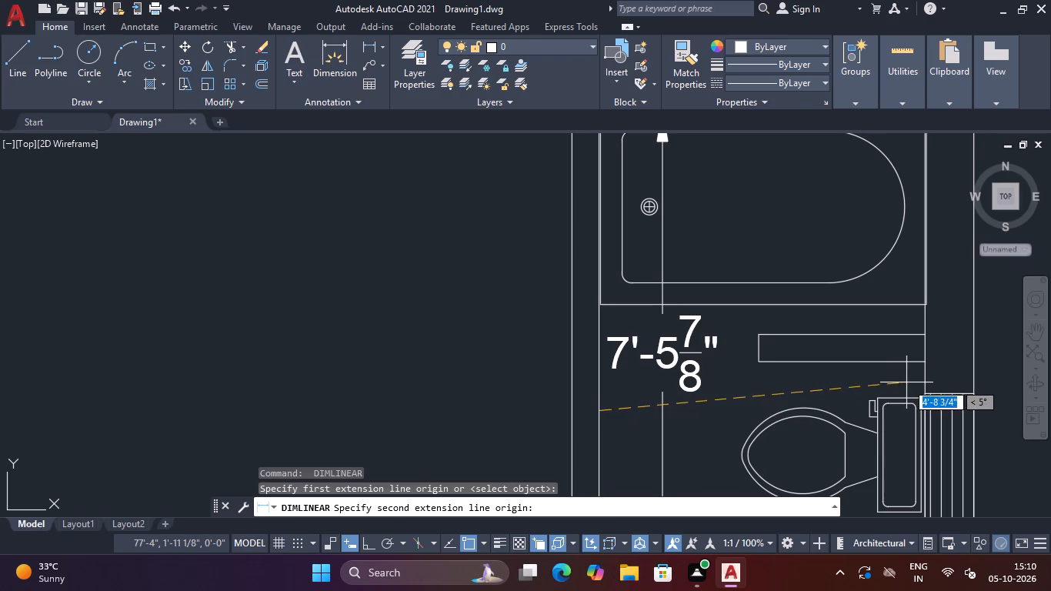
left_click(921, 396)
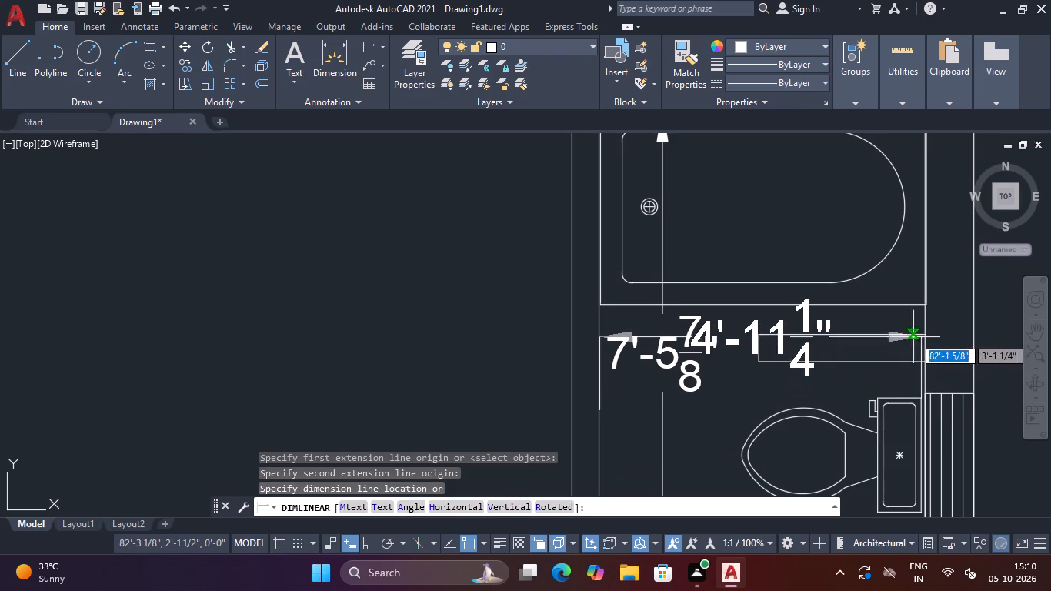
left_click(883, 242)
scroll(883, 242, "down", 3)
scroll(869, 290, "up", 2)
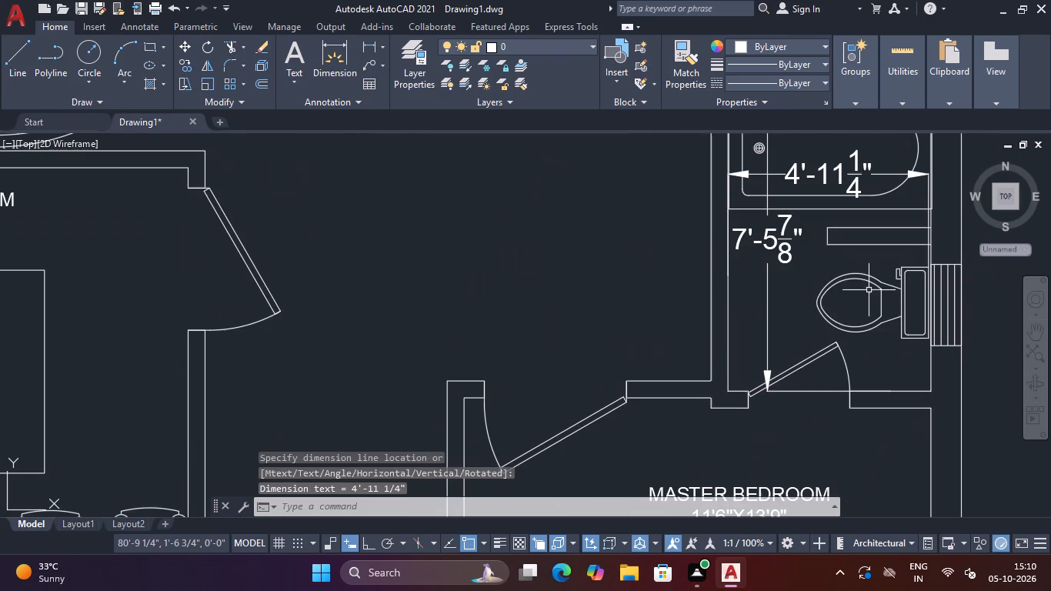
Add a multiline text label beside the toilet fixture reading TOILET, with 4'11" X 7'5" on the line below.
middle_click_drag(789, 319, 635, 364)
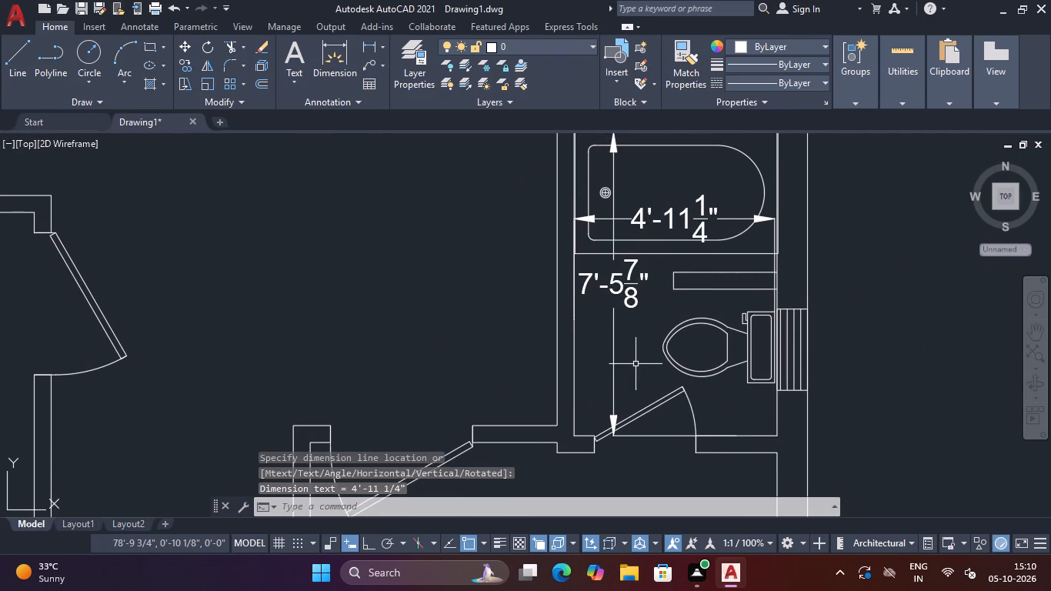
left_click(285, 59)
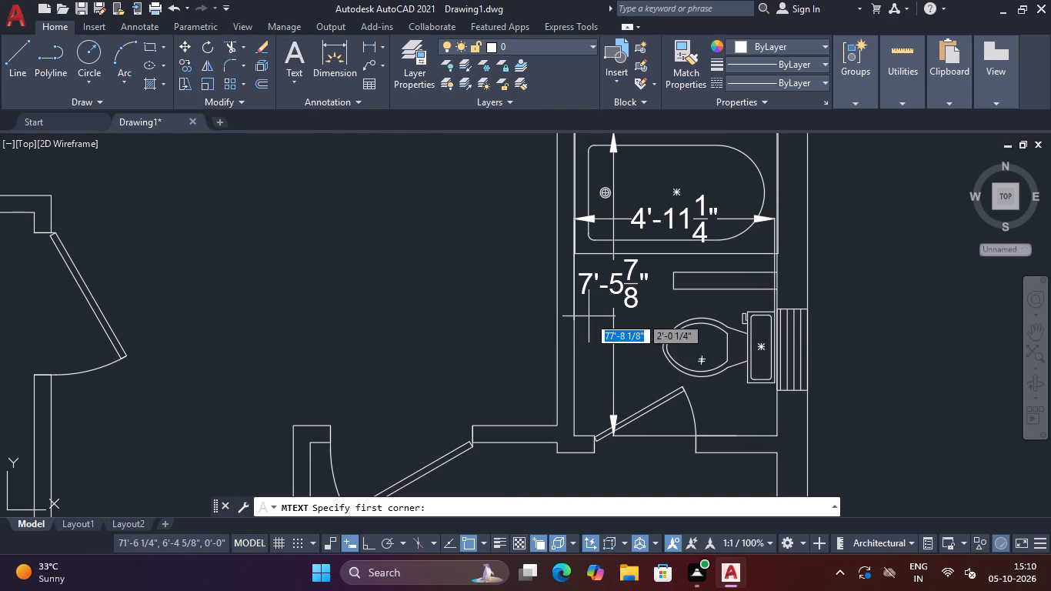
left_click(589, 316)
left_click(652, 376)
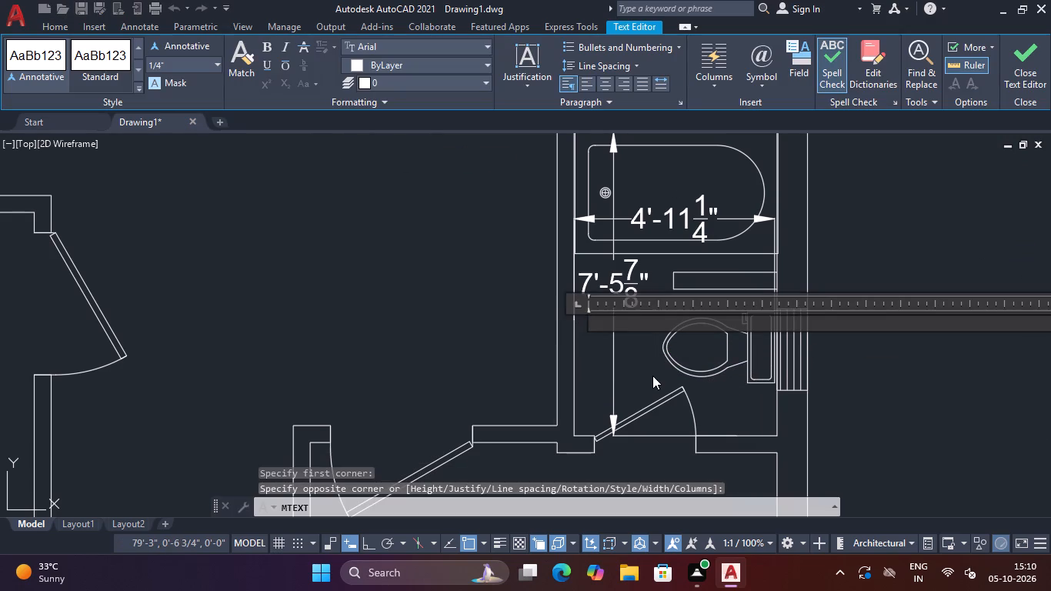
type("TOILET")
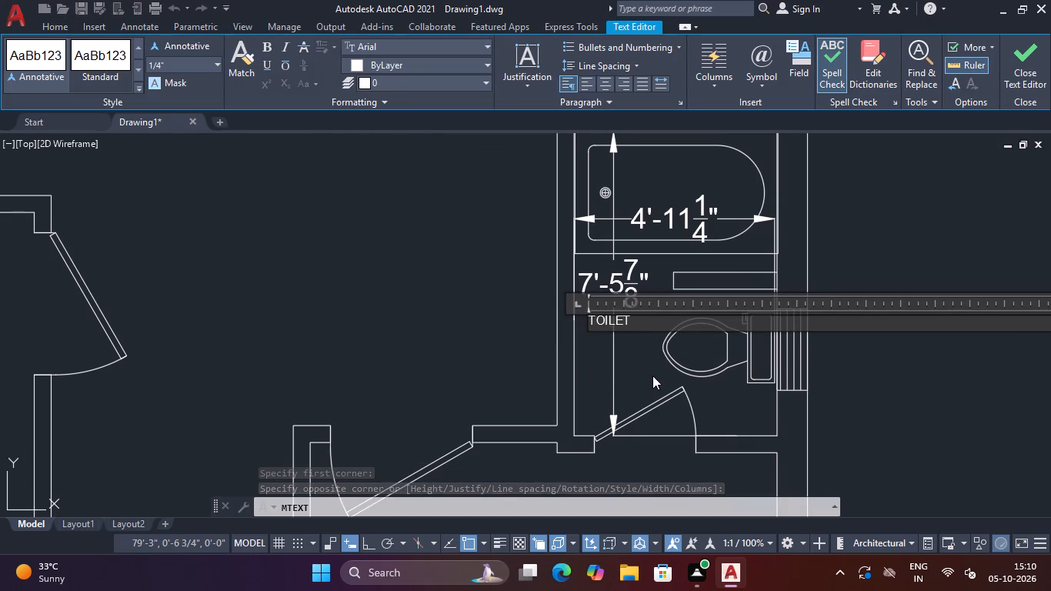
key("backslash")
key("Return")
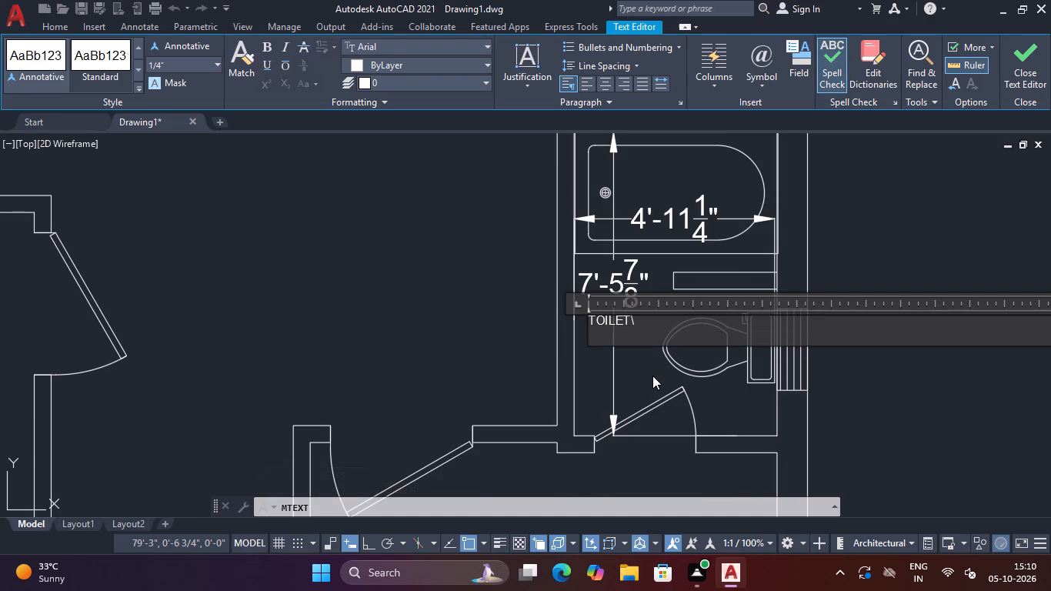
type("4'")
type("11\" X")
key("space")
key("7")
key("apostrophe")
type("5\"")
left_click(1038, 45)
Match the new bathroom label's properties to those of the MASTER BEDROOM label.
scroll(400, 339, "down", 1)
middle_click_drag(400, 339, 585, 281)
type("MA")
key("space")
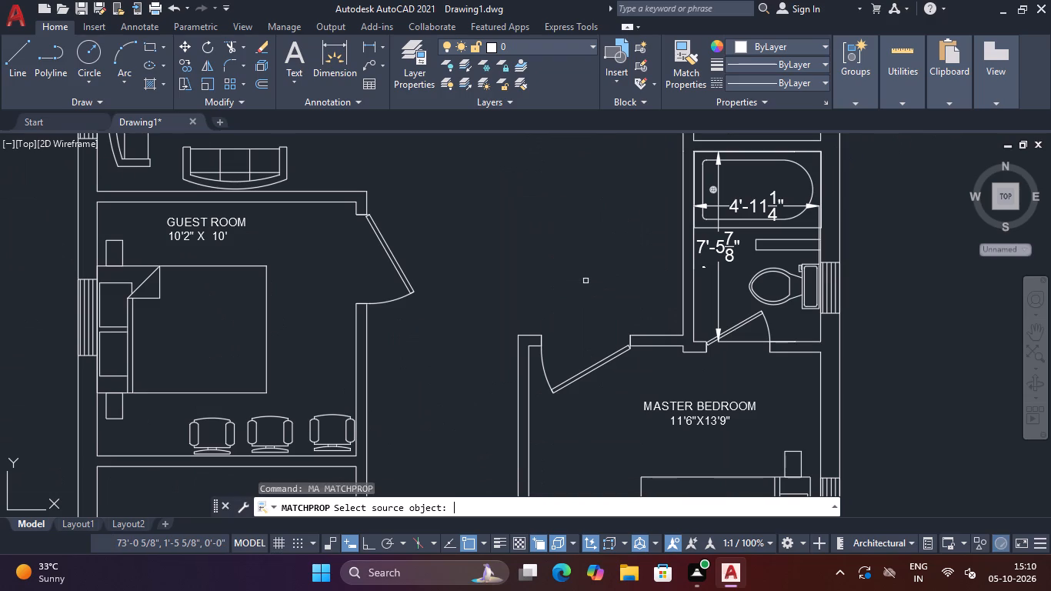
left_click(700, 413)
left_click(700, 403)
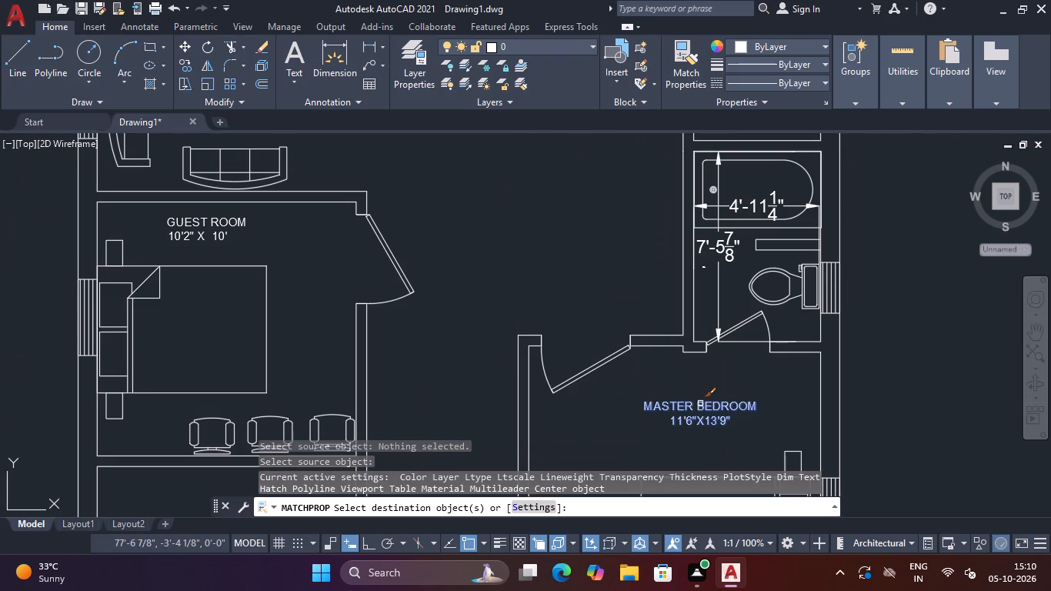
left_click(704, 269)
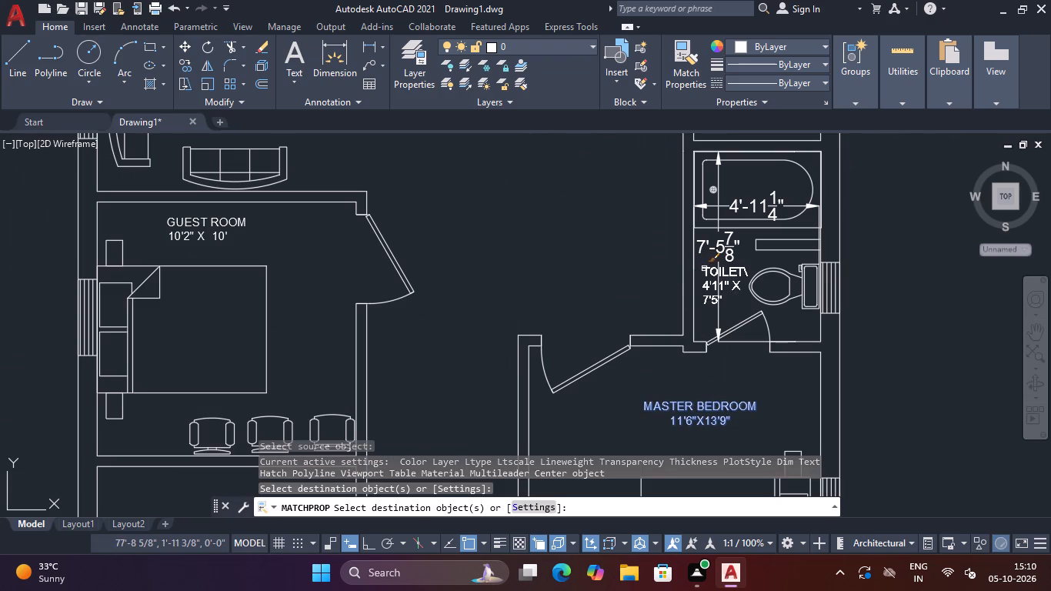
key("Escape")
Rename the bathroom label above the master bedroom to TOILET 1 and widen its text frame so 4'11" X 7'5" fits on one line.
scroll(730, 281, "up", 2)
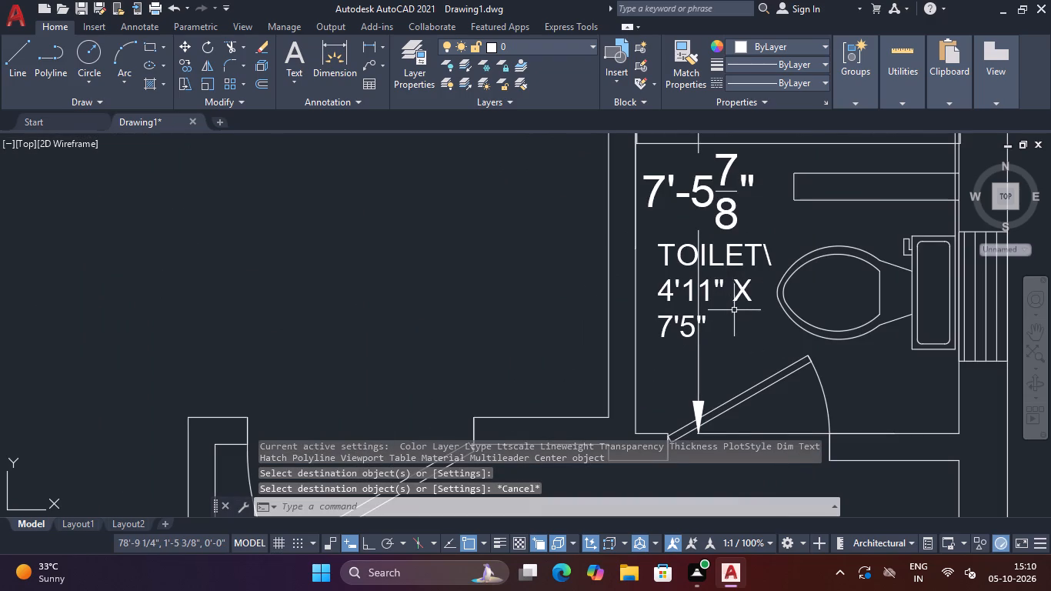
double_click(743, 262)
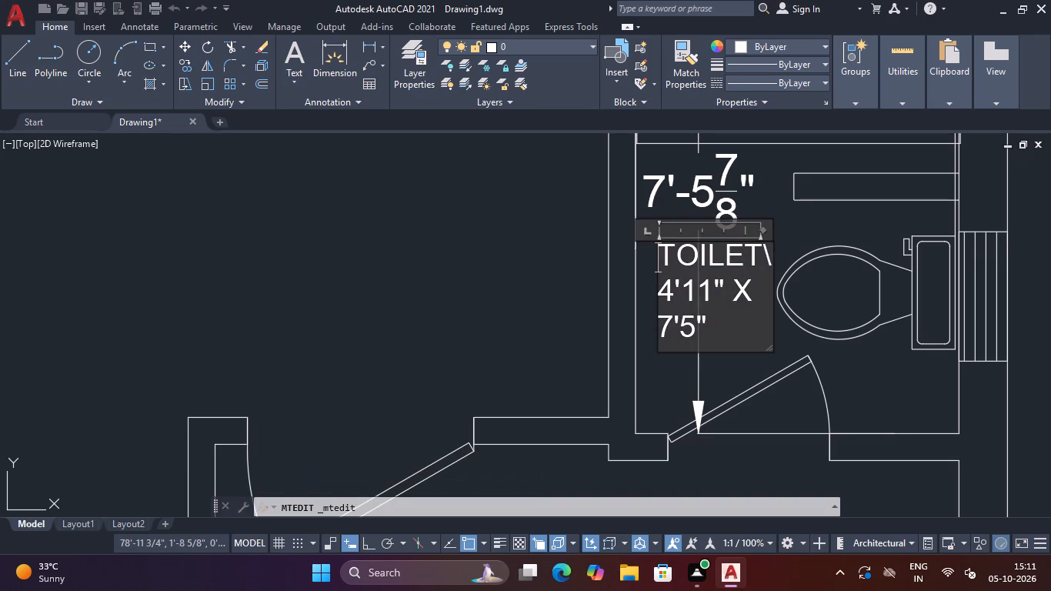
left_click(768, 249)
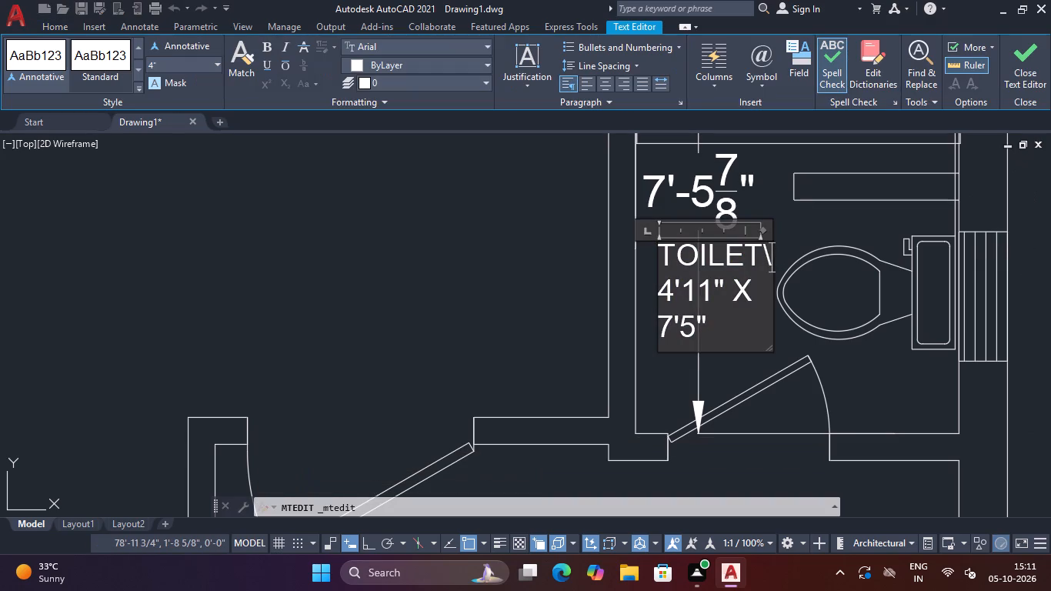
key("BackSpace")
key("space")
type("21")
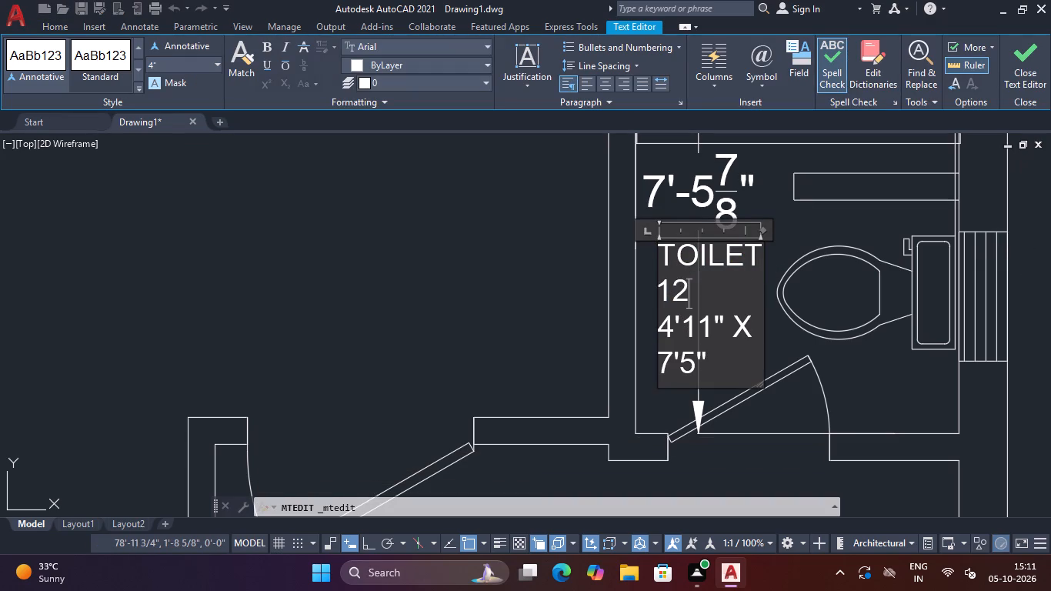
key("BackSpace")
key("BackSpace")
key("1")
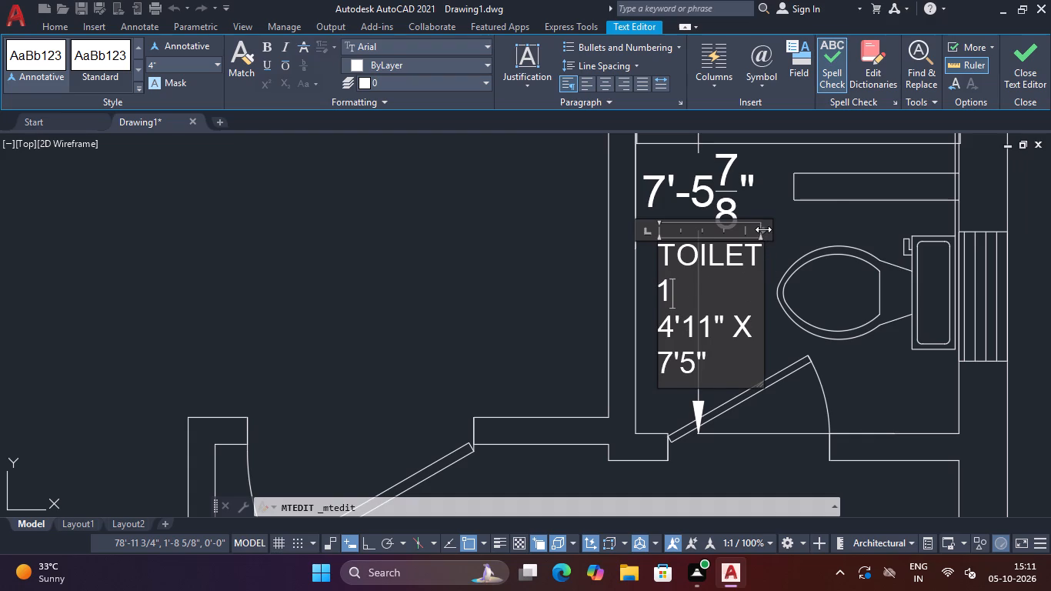
left_click_drag(763, 229, 850, 229)
left_click(1029, 87)
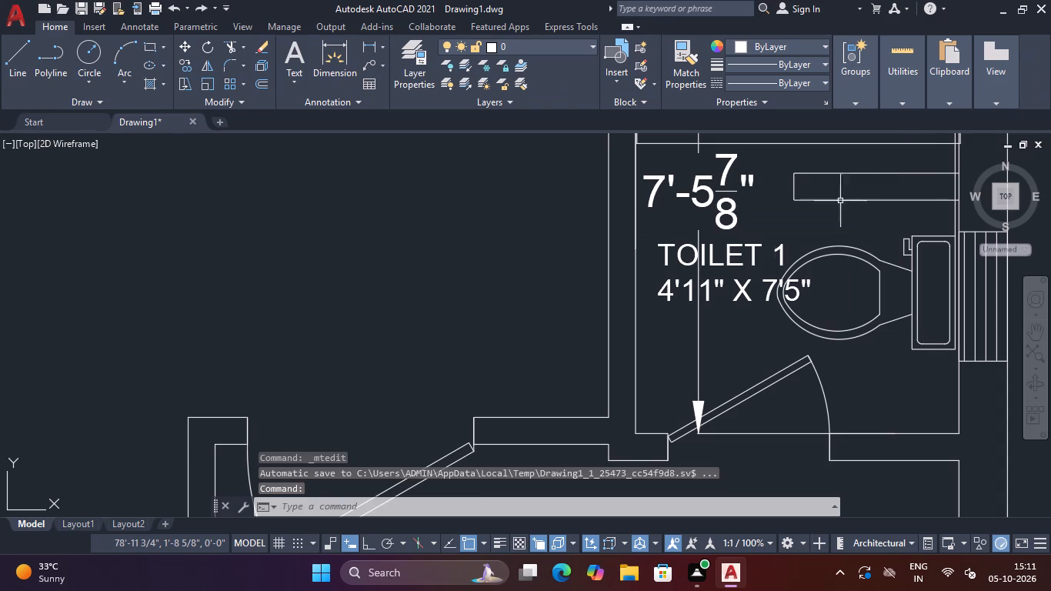
Delete the vertical and horizontal linear dimensions from the TOILET 1 bathroom.
left_click(736, 268)
key("Escape")
middle_click_drag(776, 225, 769, 283)
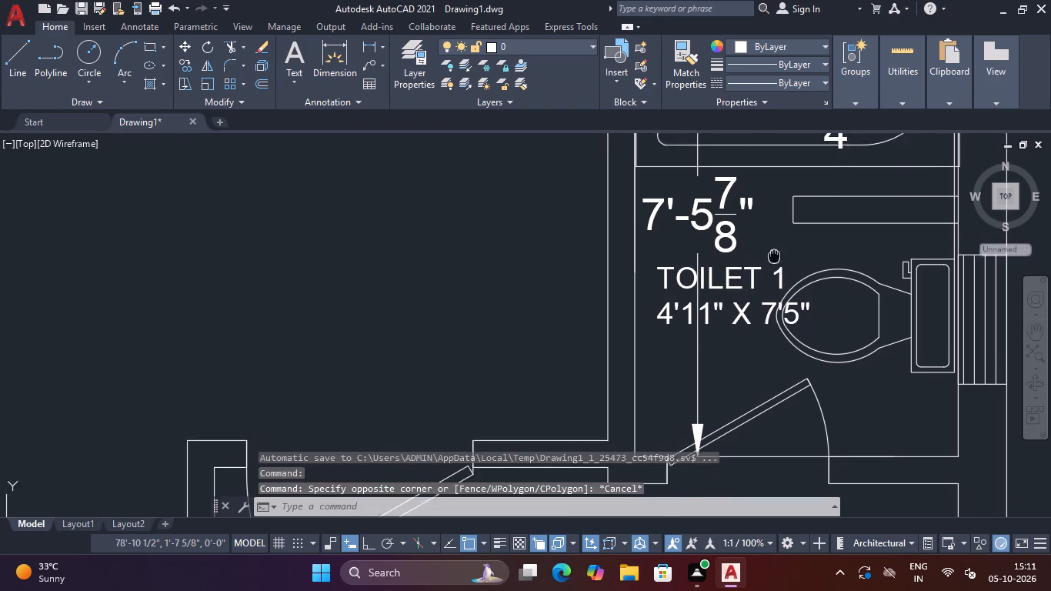
middle_click_drag(769, 283, 767, 295)
left_click(727, 210)
key("Escape")
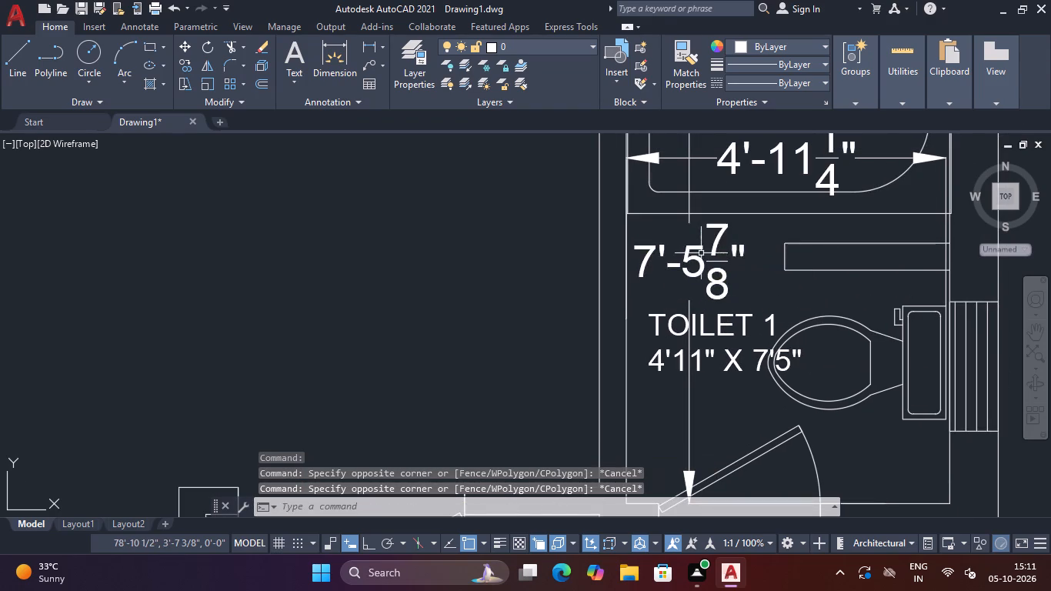
left_click(716, 248)
key("Delete")
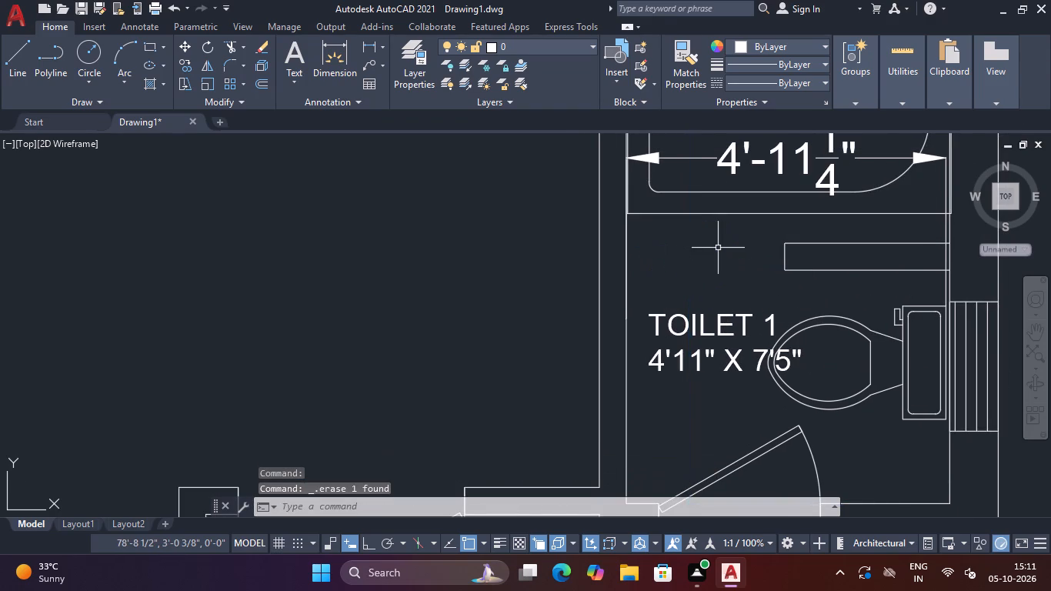
middle_click_drag(719, 272, 706, 355)
left_click(737, 246)
key("Return")
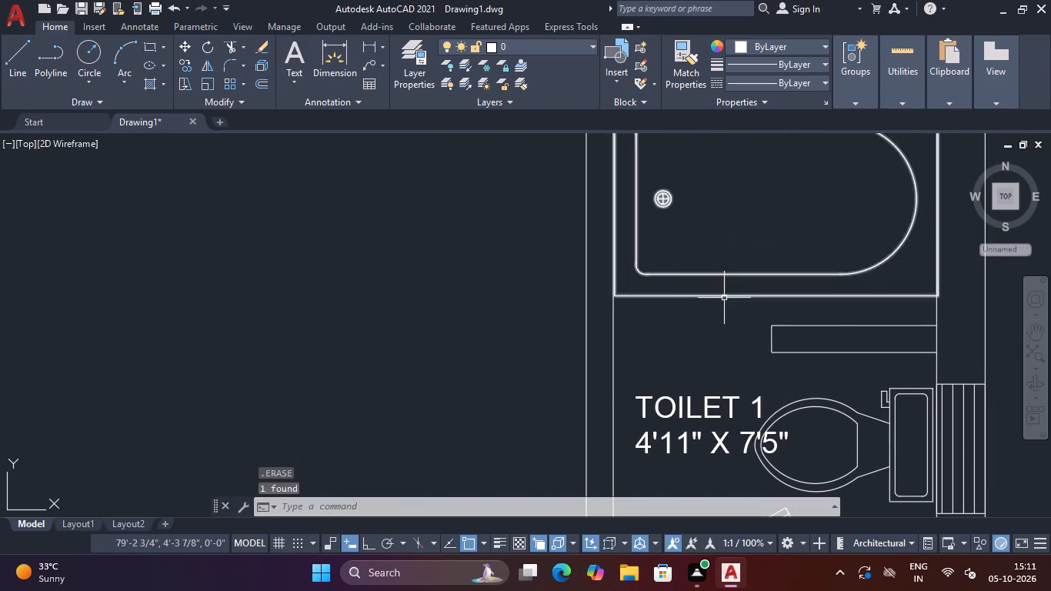
Move the TOILET 1 label slightly away from the toilet bowl, toward the bathroom's left wall.
scroll(712, 350, "down", 1)
middle_click_drag(712, 351, 714, 306)
left_click(710, 327)
left_click(697, 363)
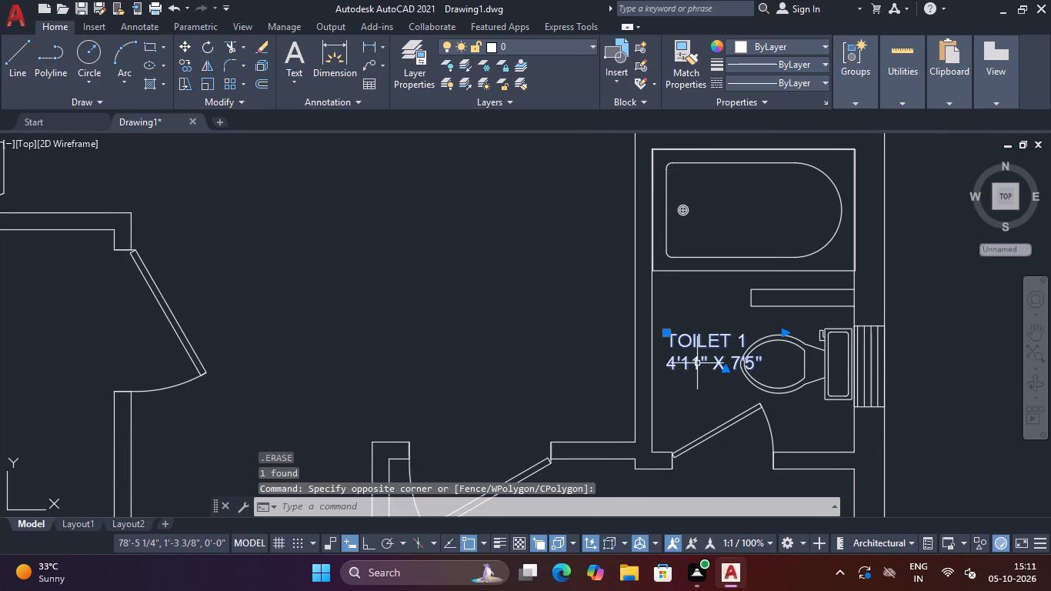
type("M")
key("space")
left_click(697, 363)
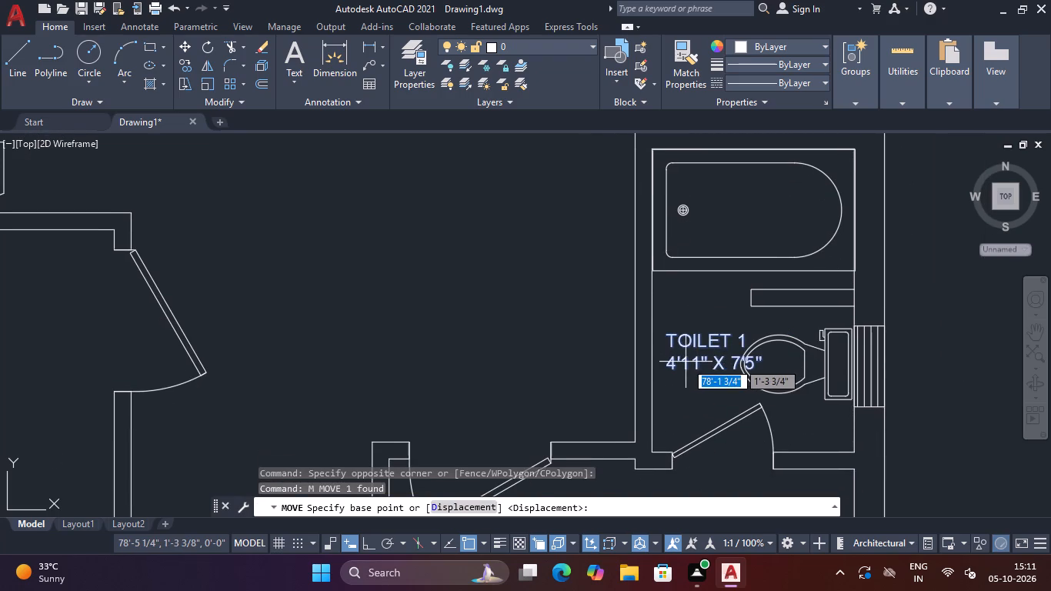
left_click(686, 362)
left_click(676, 362)
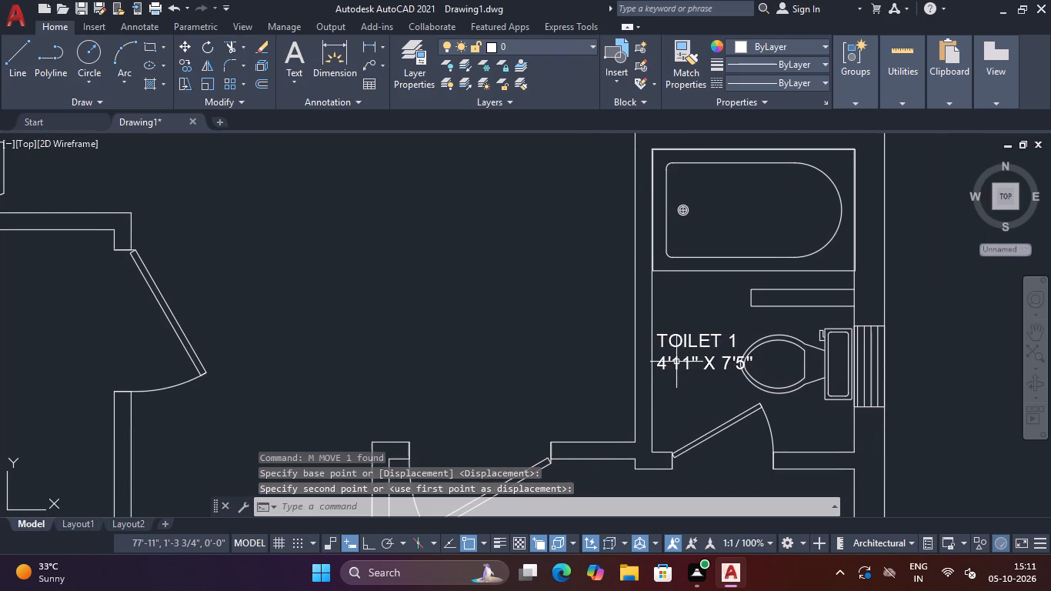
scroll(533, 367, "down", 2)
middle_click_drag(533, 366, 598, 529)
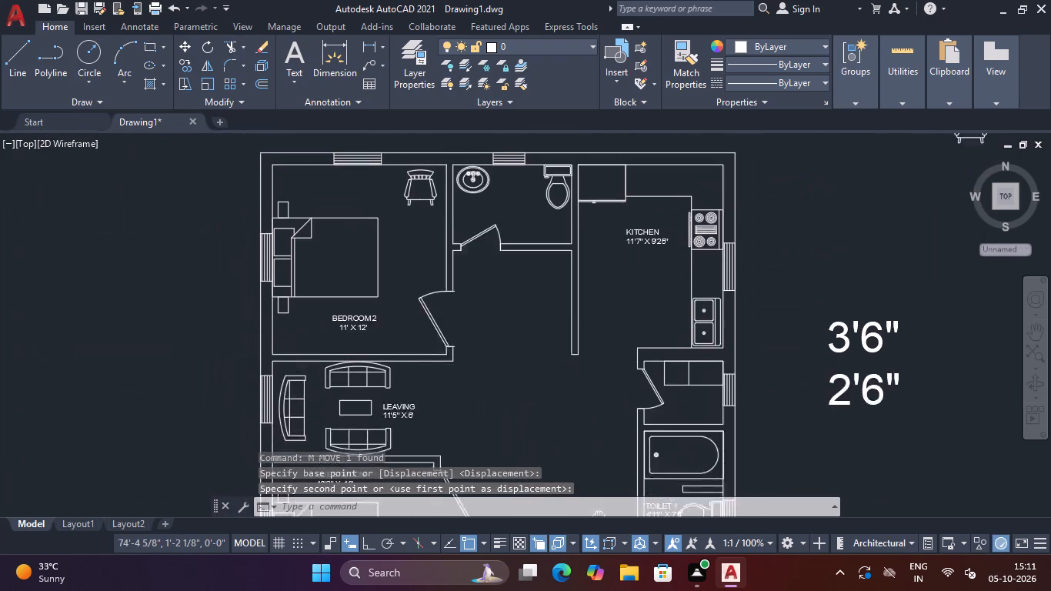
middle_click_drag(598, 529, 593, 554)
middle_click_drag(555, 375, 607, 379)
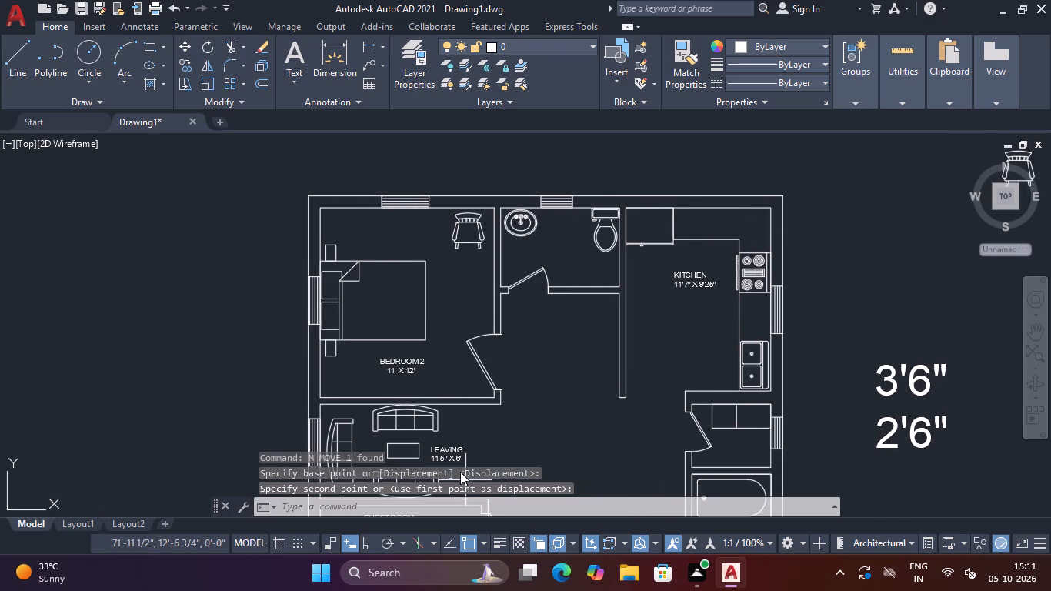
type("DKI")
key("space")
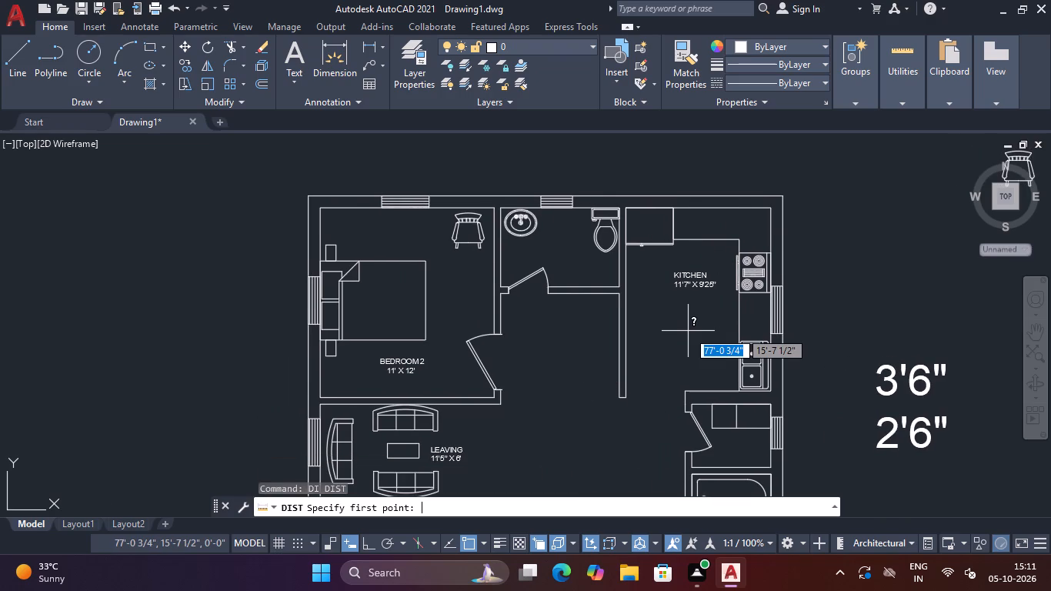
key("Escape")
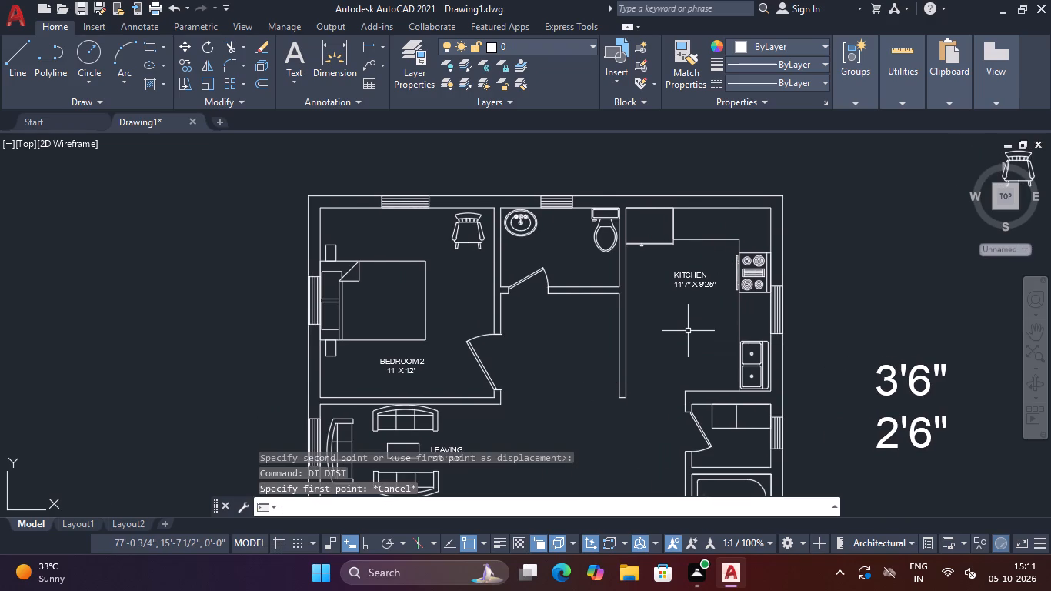
Add a horizontal linear dimension across the interior width of the bathroom between BEDROOM2 and the kitchen, placing it below the toilet fixture.
type("DLI")
key("space")
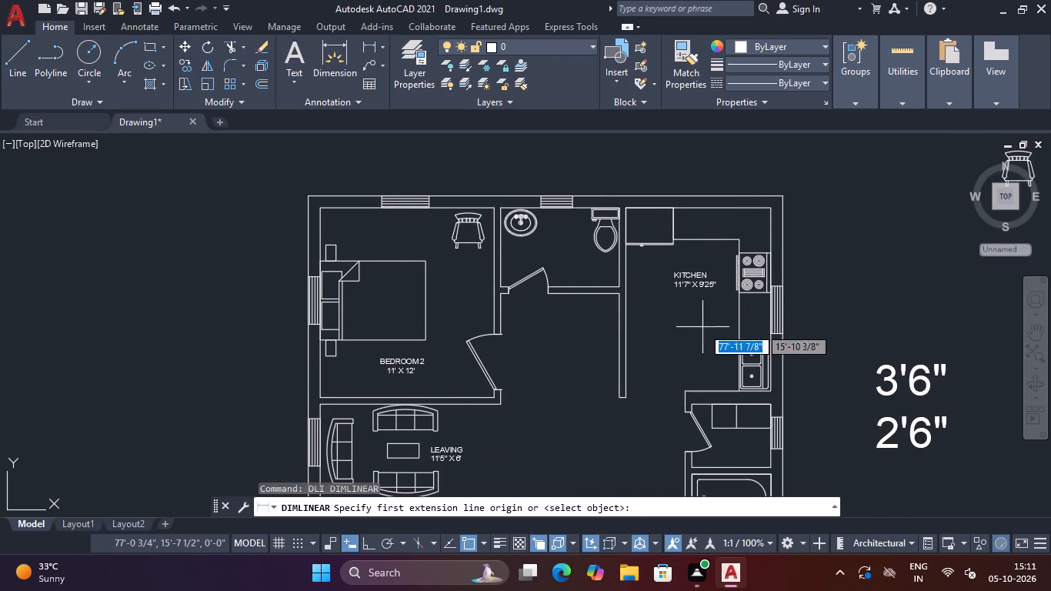
left_click(503, 252)
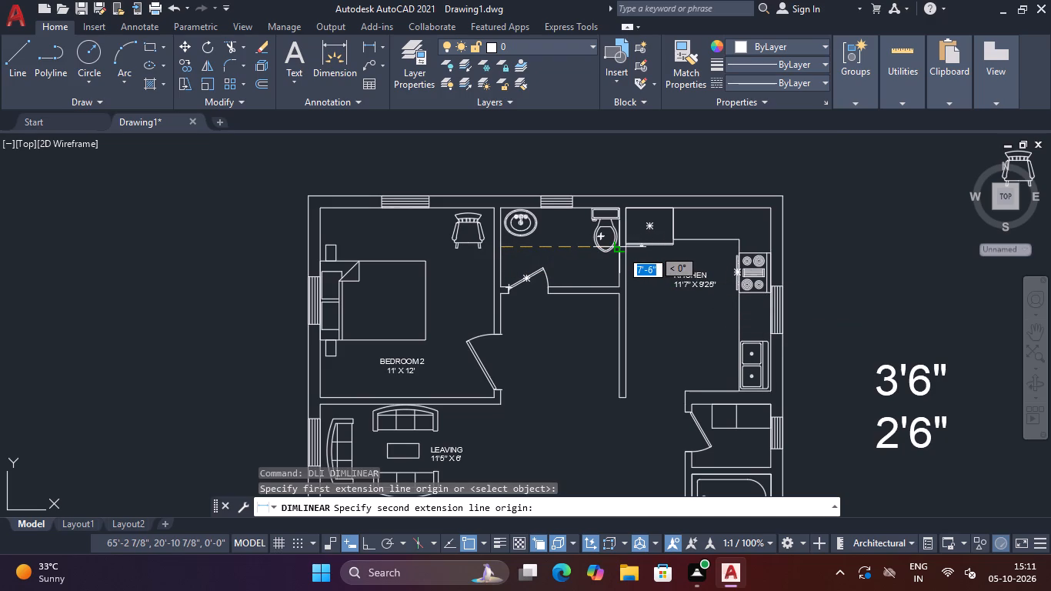
scroll(621, 254, "up", 3)
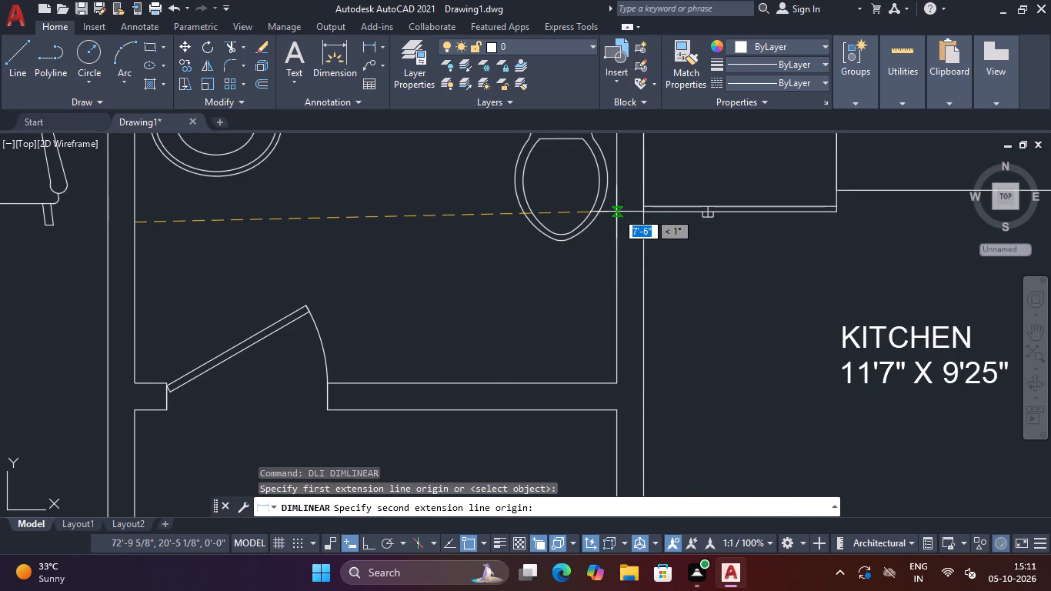
left_click(616, 225)
left_click(562, 278)
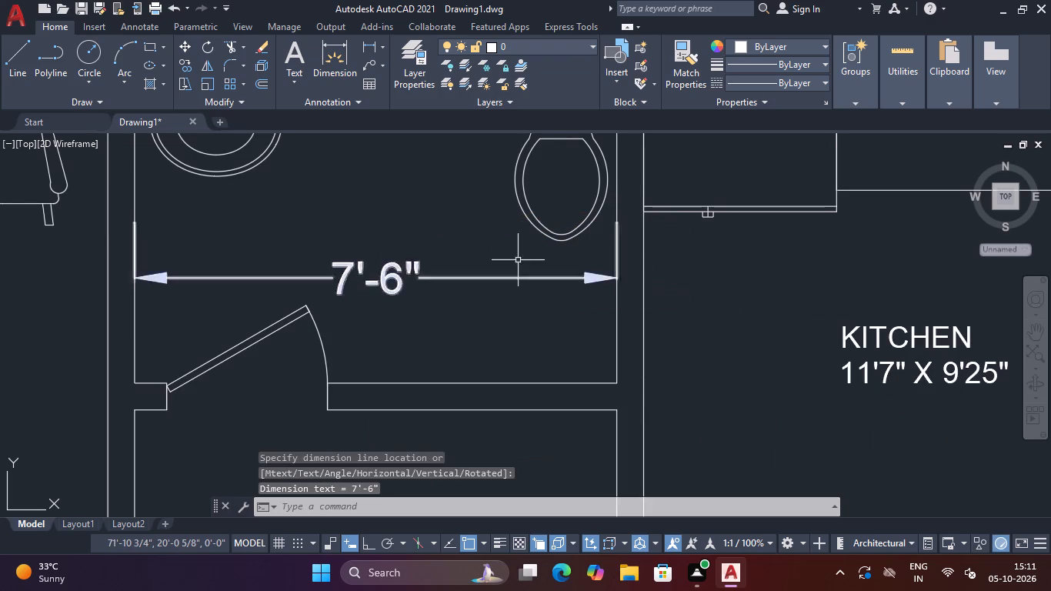
Add a vertical linear dimension between the upper and lower interior walls of the same bathroom, beside the toilet fixture.
middle_click_drag(511, 253, 602, 292)
key("space")
middle_click_drag(511, 222, 520, 310)
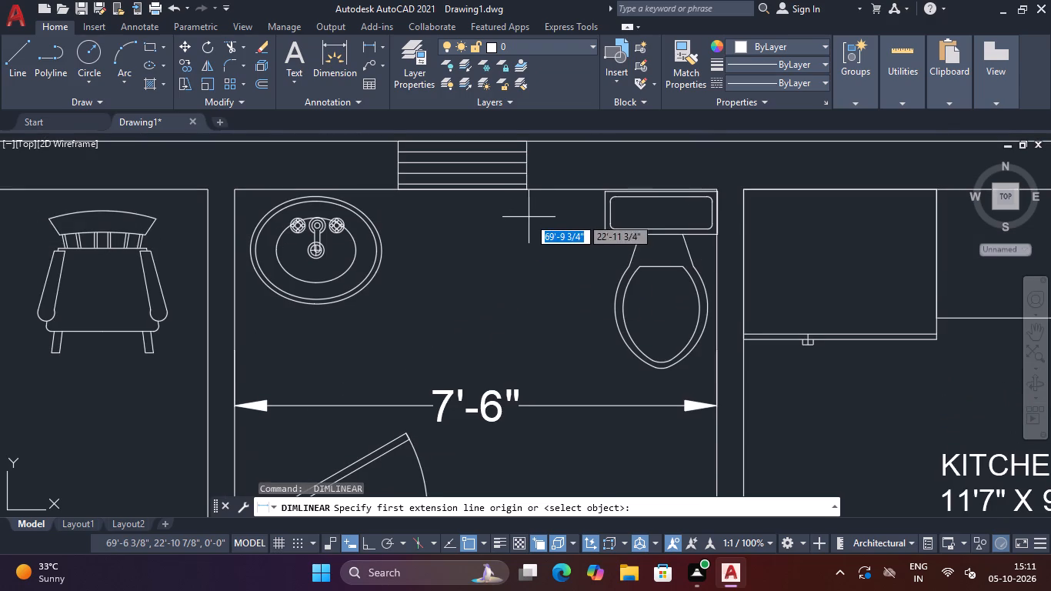
left_click(539, 191)
middle_click_drag(534, 268, 554, 183)
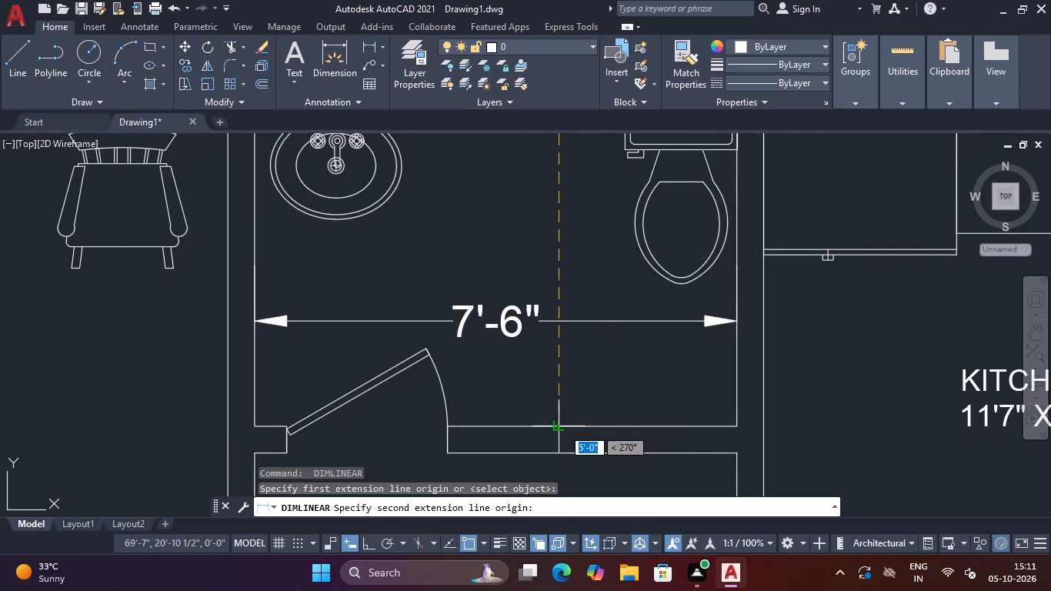
left_click(562, 428)
left_click(577, 425)
Add a multiline text label between this bathroom's basin and toilet reading TOILET, with 7'6" X 5' on the line below.
scroll(589, 396, "down", 2)
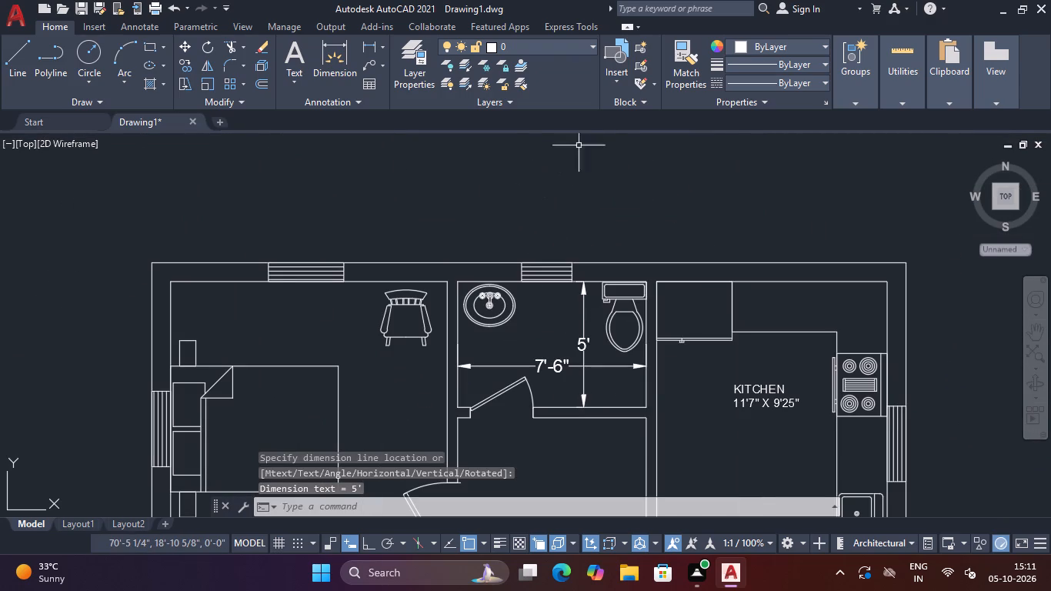
left_click(294, 62)
scroll(518, 319, "up", 2)
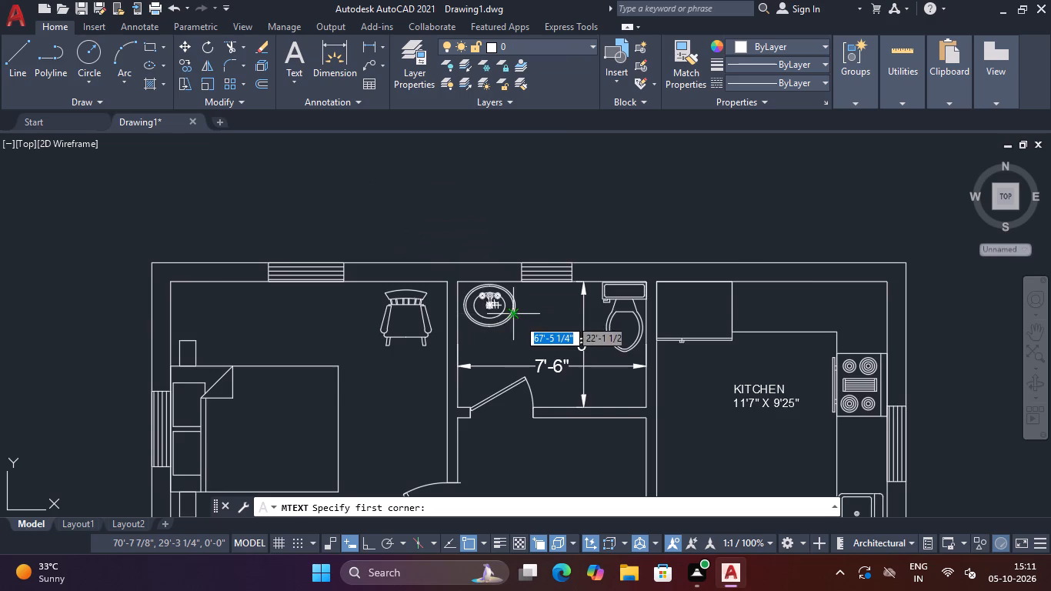
left_click(529, 351)
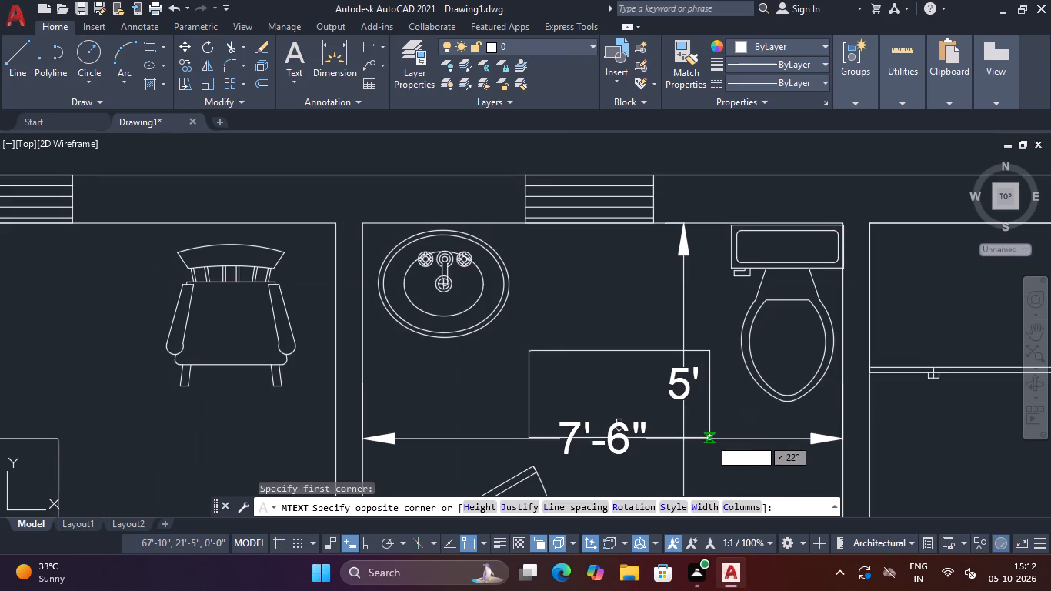
left_click(736, 427)
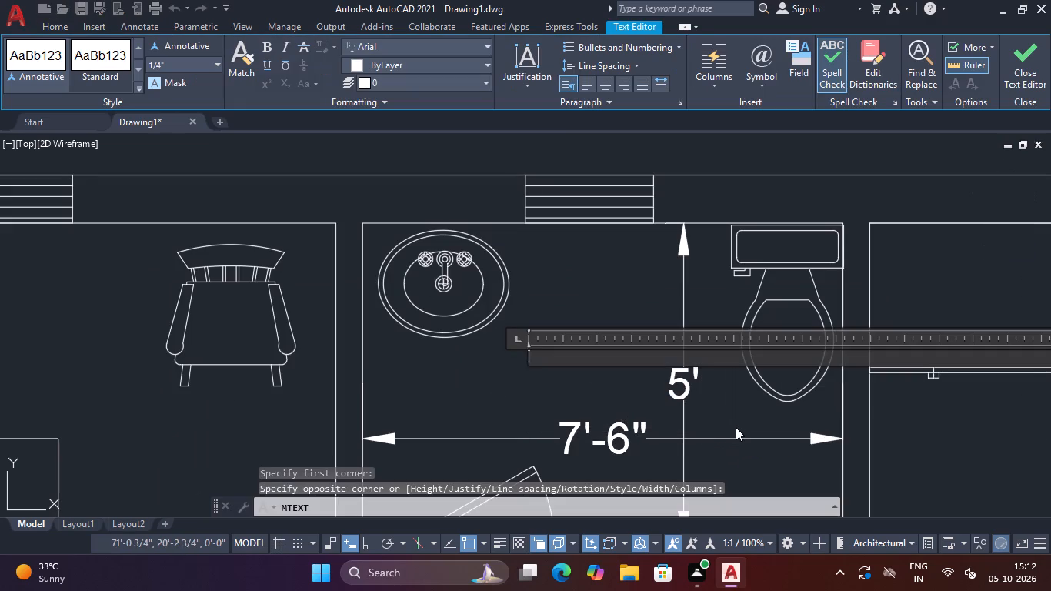
type("TOILE")
key("t")
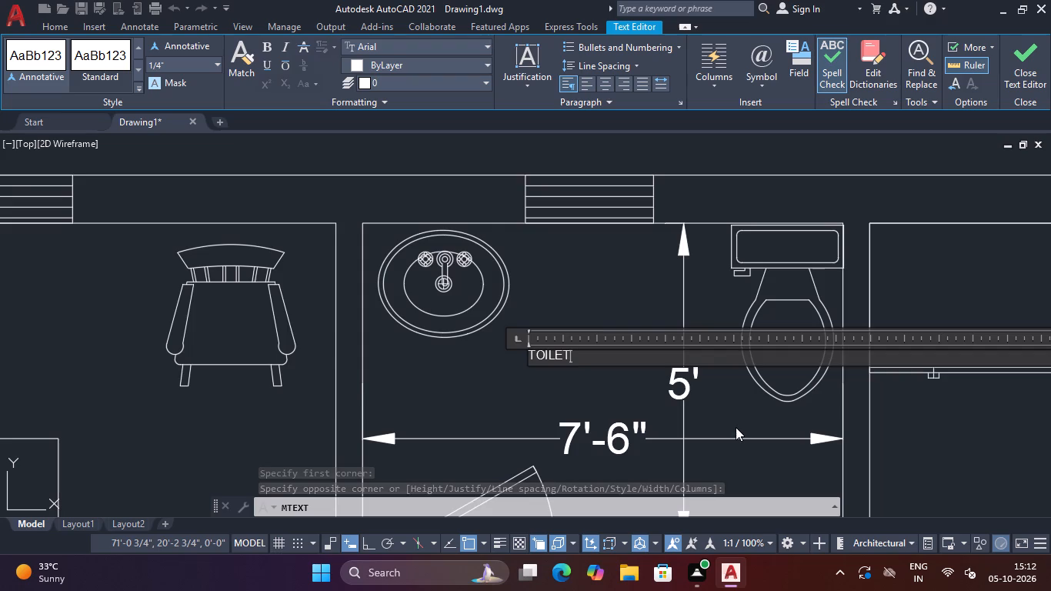
scroll(732, 384, "down", 4)
middle_click_drag(898, 417, 885, 219)
middle_click_drag(726, 287, 711, 410)
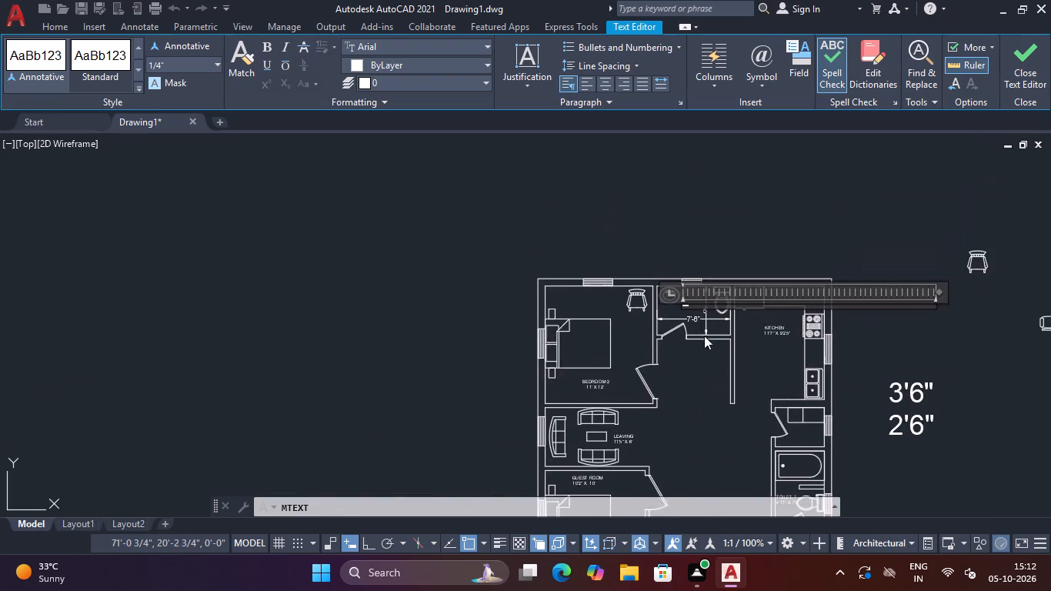
scroll(698, 319, "up", 4)
scroll(652, 265, "up", 2)
key("Return")
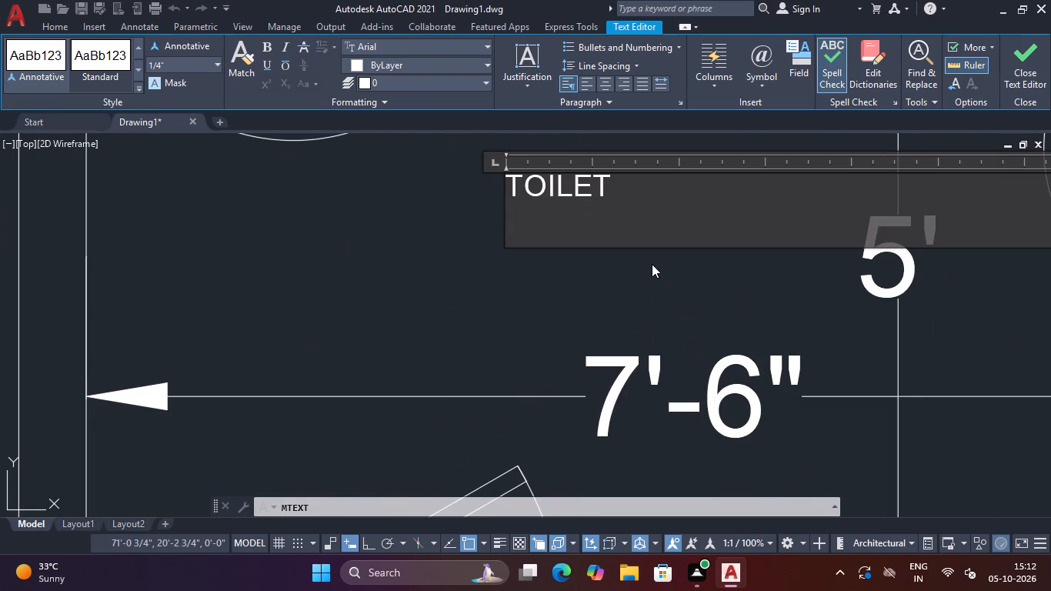
key("7")
key("apostrophe")
type("6\"")
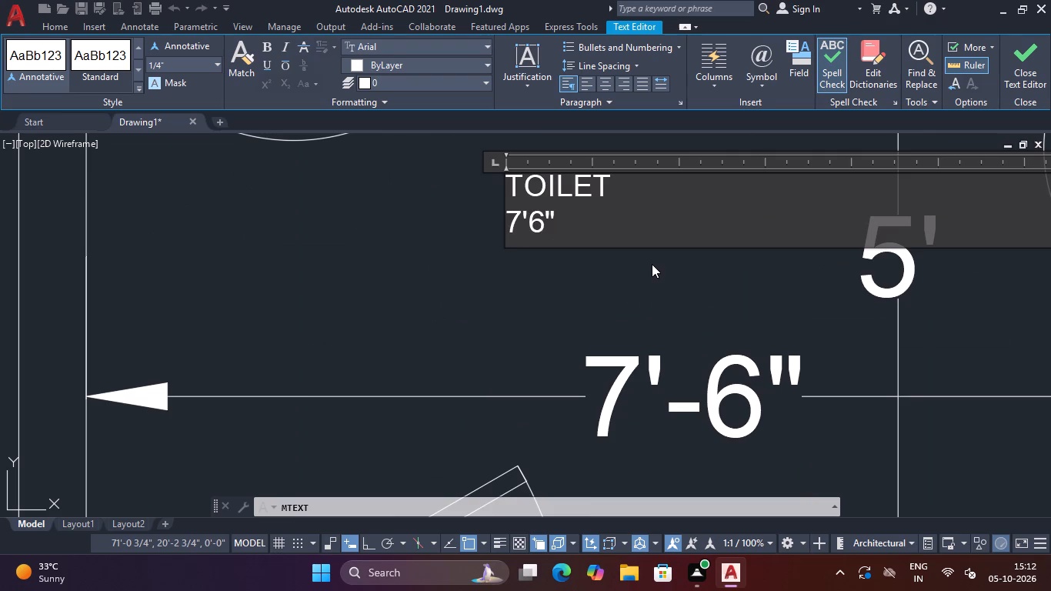
key("space")
type("X")
key("space")
type("5'")
left_click(1026, 68)
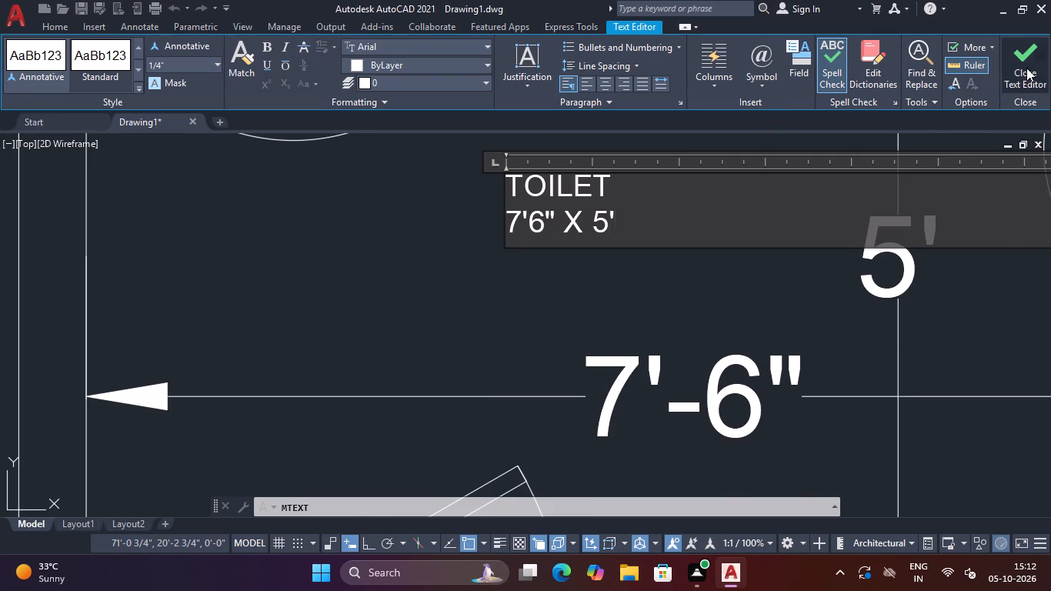
Match the properties of the BEDROOM 2 label onto the new TOILET label in the bathroom beside the kitchen.
scroll(472, 251, "down", 5)
type("MA")
key("space")
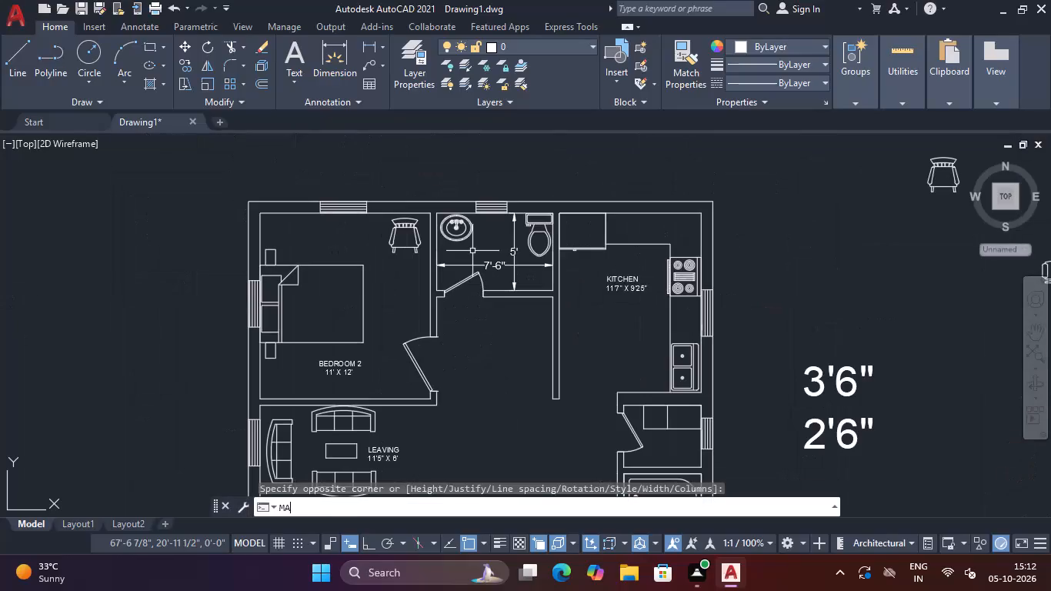
left_click(343, 366)
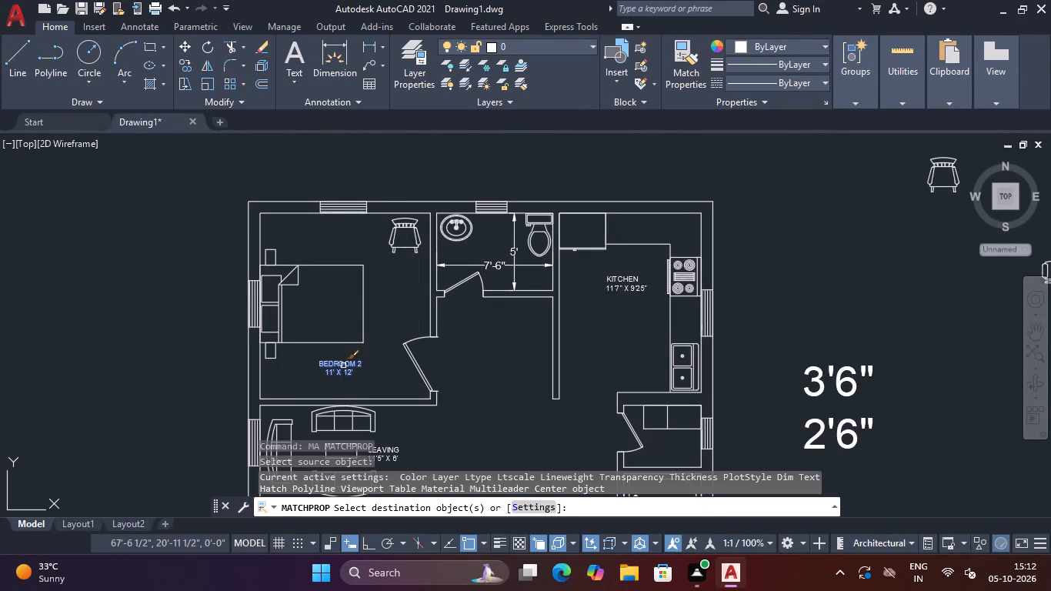
scroll(442, 263, "up", 4)
left_click(650, 148)
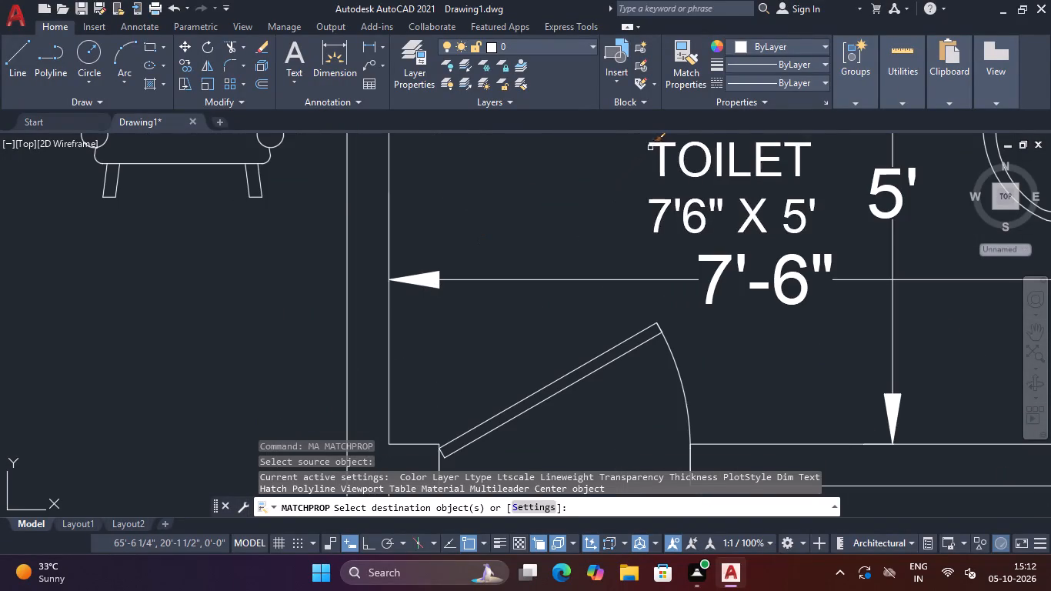
scroll(549, 252, "down", 3)
key("Escape")
Delete the horizontal and vertical dimensions inside the bathroom between BEDROOM 2 and the kitchen.
left_click(649, 249)
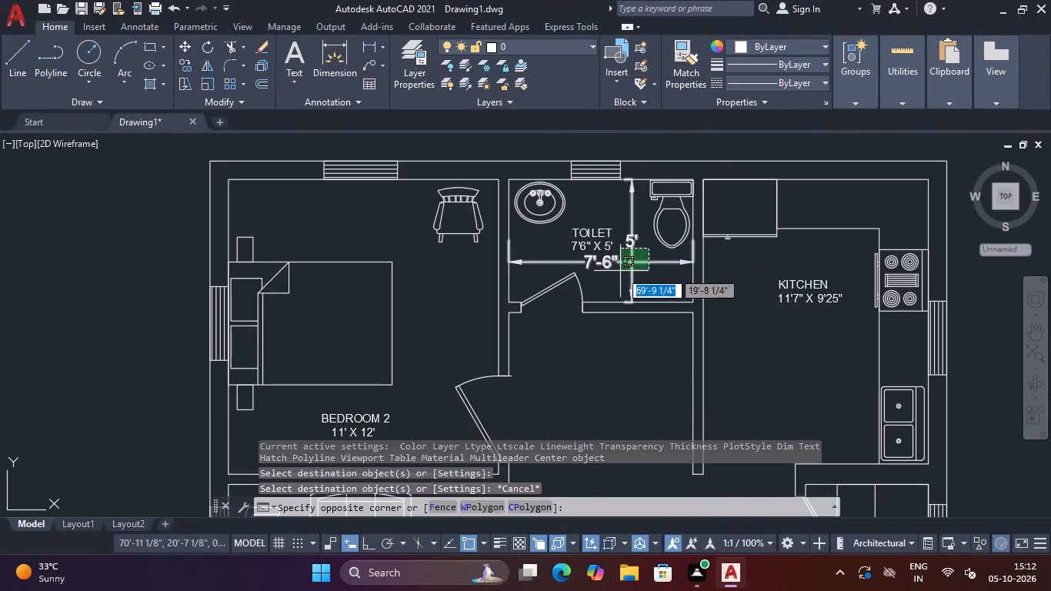
left_click(620, 272)
key("Delete")
Add a vertical linear dimension in the car parking space, from its upper interior wall to the wall stub at the front opening.
scroll(649, 255, "down", 2)
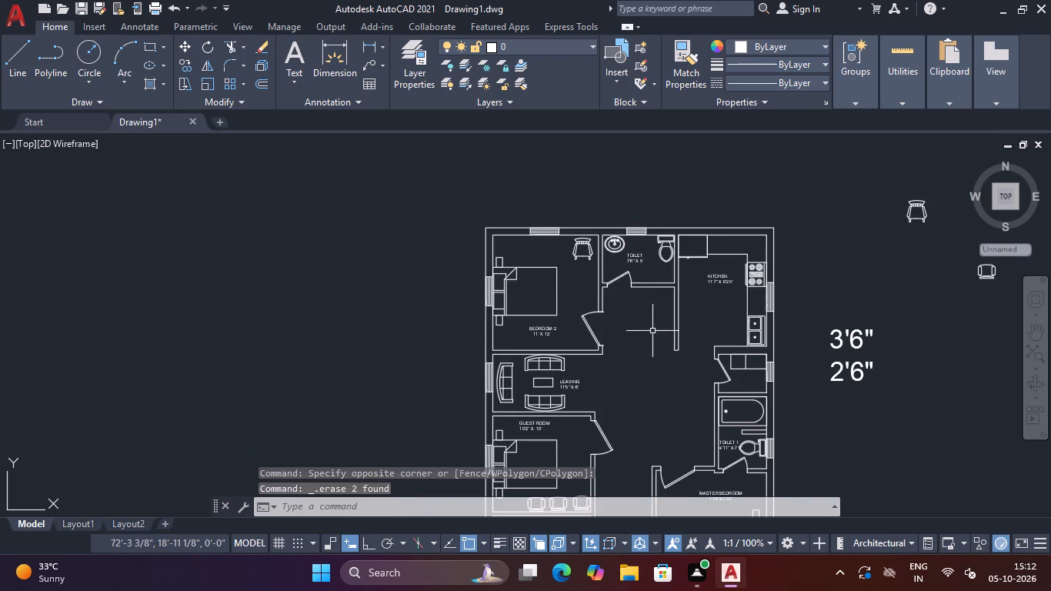
middle_click_drag(646, 346, 663, 239)
middle_click_drag(652, 316, 659, 270)
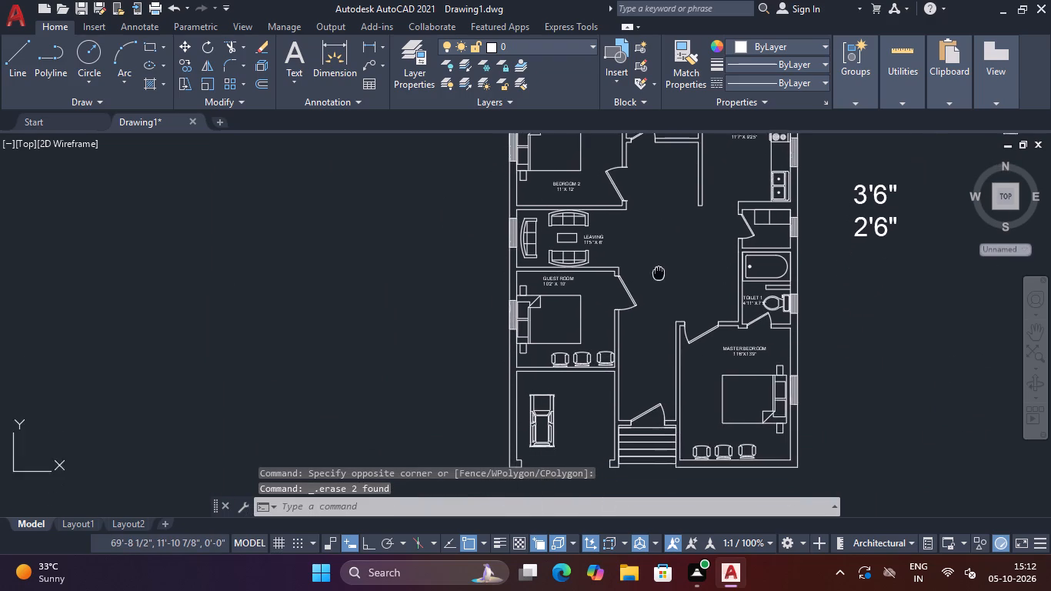
middle_click_drag(659, 270, 664, 222)
middle_click_drag(575, 351, 575, 262)
type("DLI")
key("space")
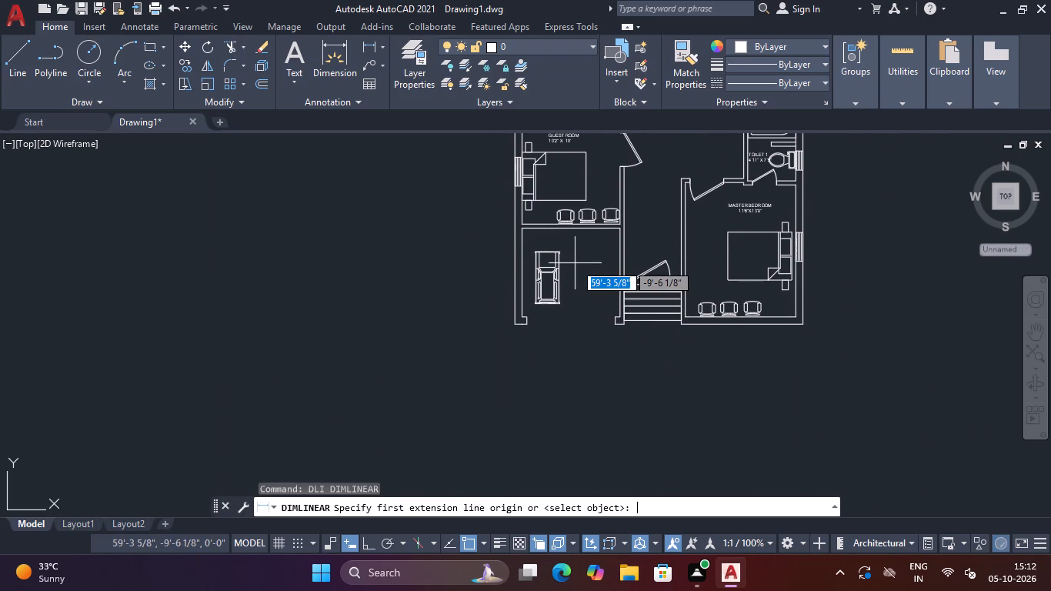
scroll(575, 263, "up", 2)
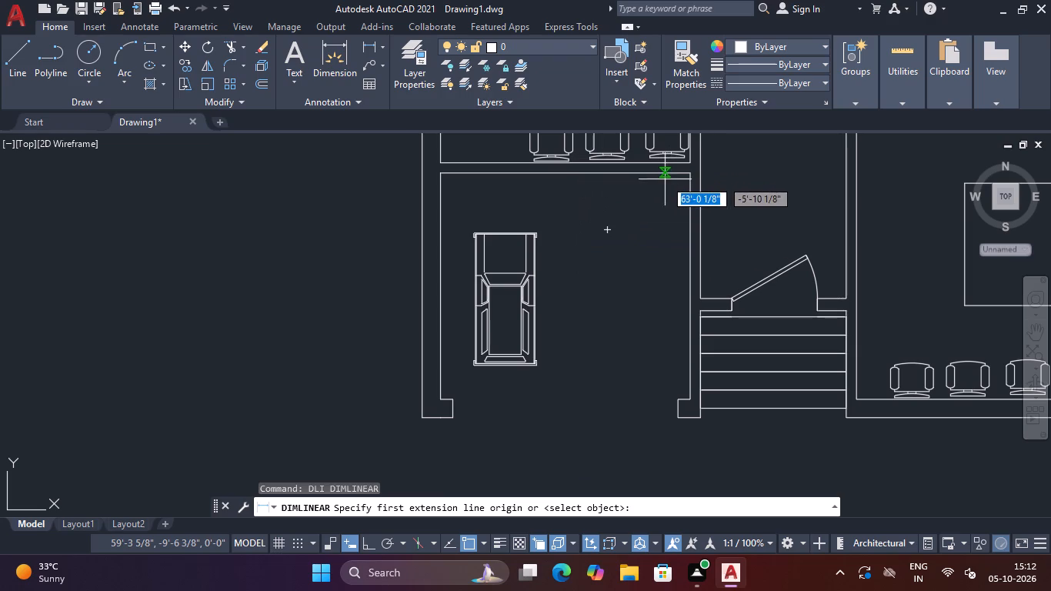
left_click(659, 175)
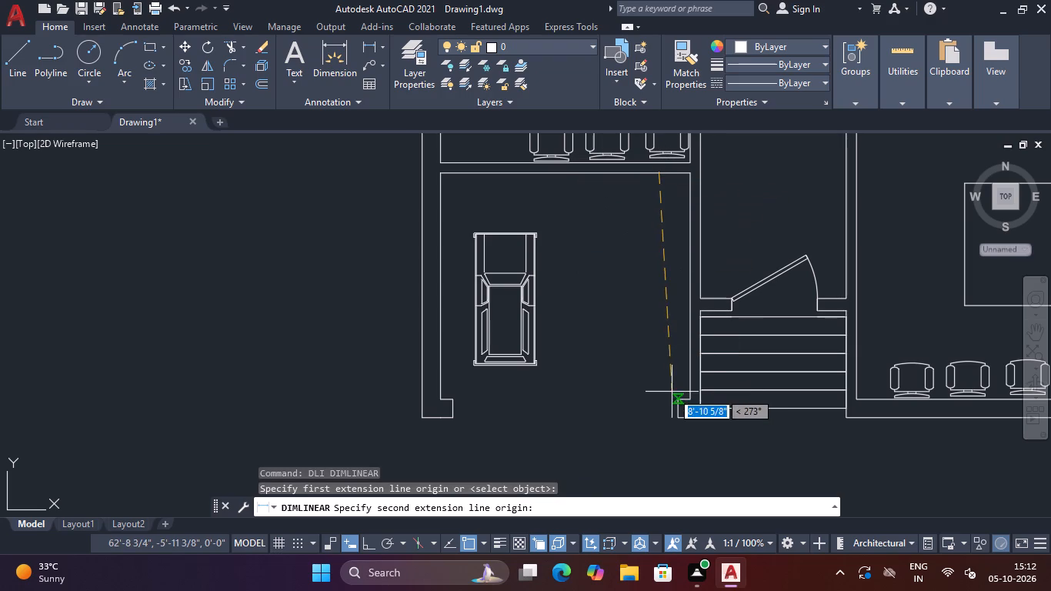
key("Escape")
key("space")
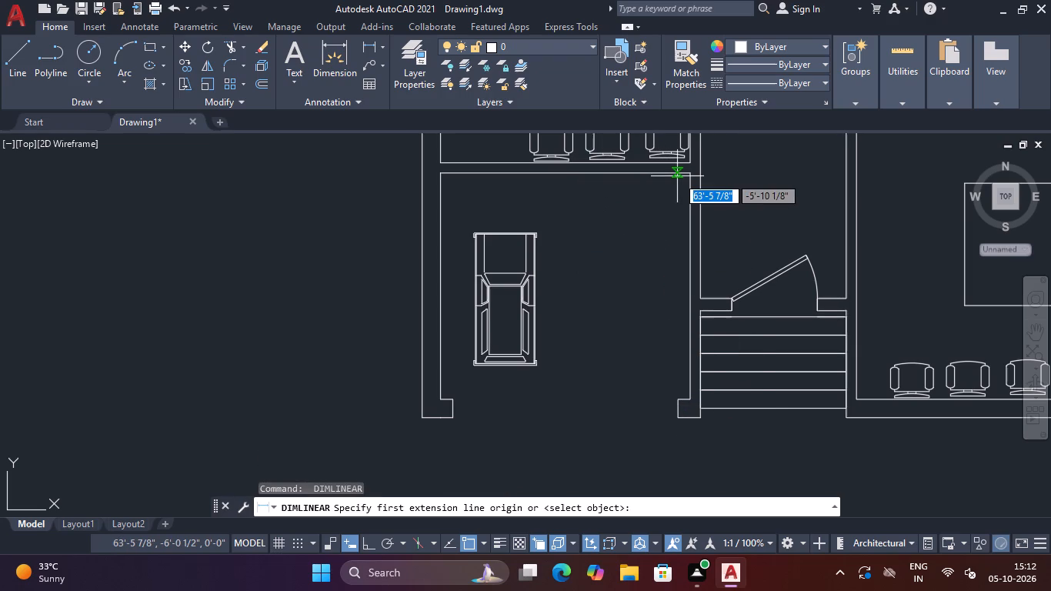
left_click(677, 174)
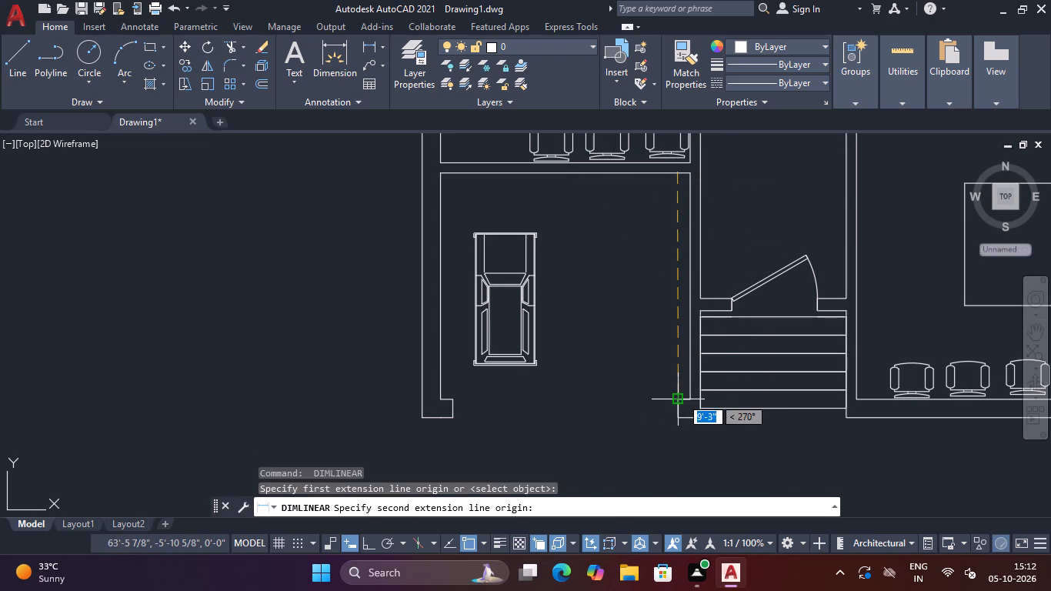
left_click(681, 397)
left_click(637, 403)
Add a horizontal linear dimension across the interior width of the parking space, placing it above the car.
key("space")
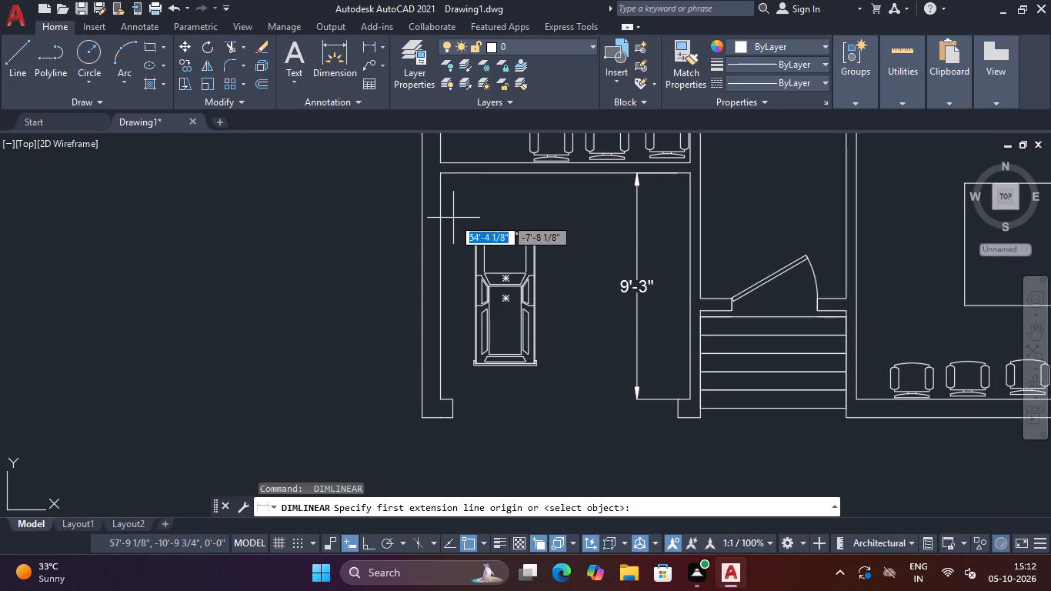
left_click(442, 222)
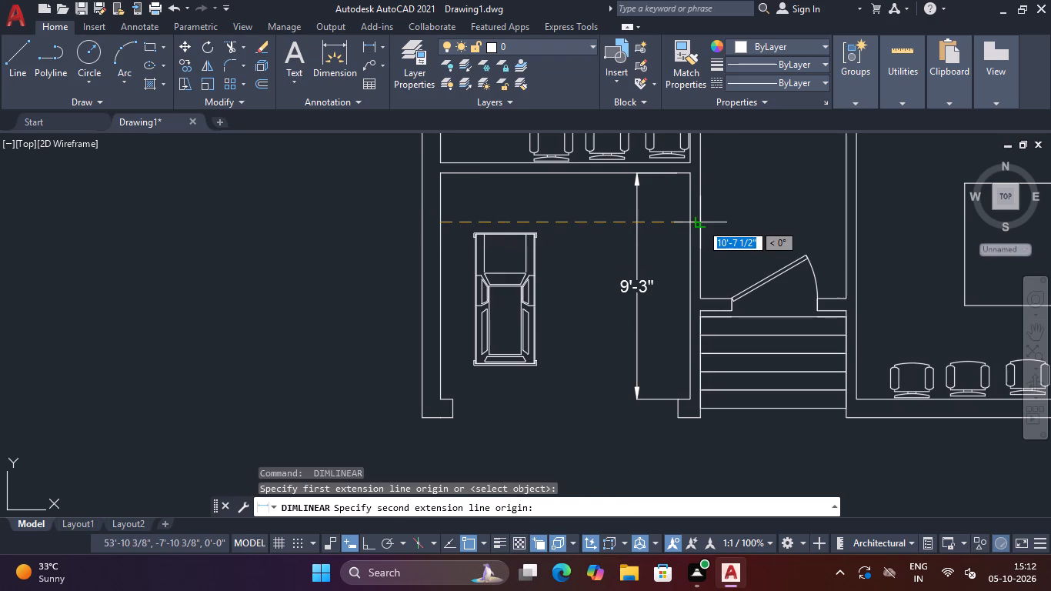
left_click(692, 224)
left_click(688, 210)
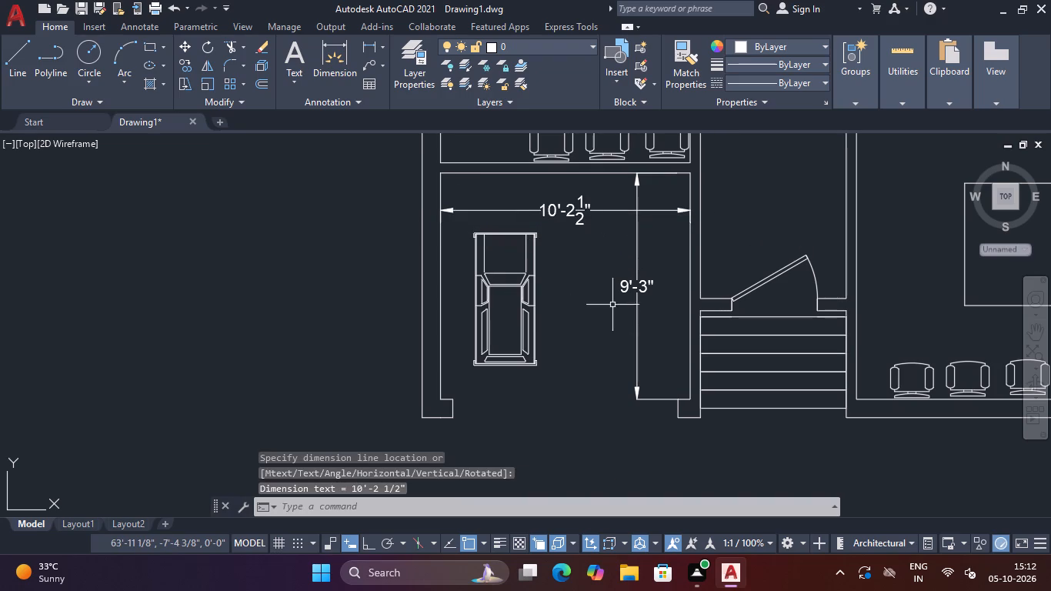
Add a multiline text label beside the car reading PARKING, with 10'2" X 9'3" on the line below.
left_click(306, 42)
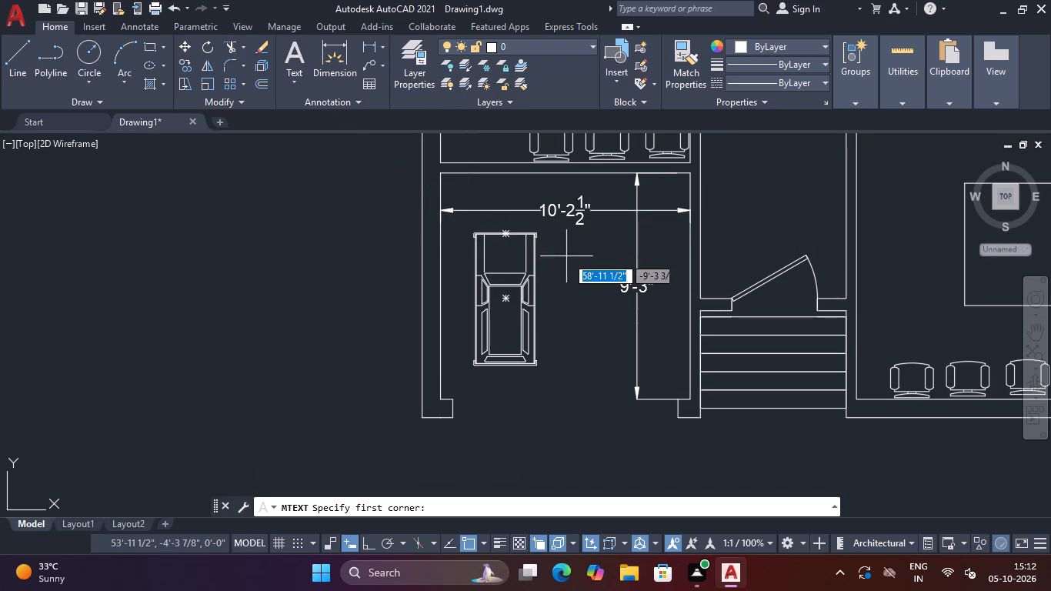
left_click(563, 249)
left_click(680, 292)
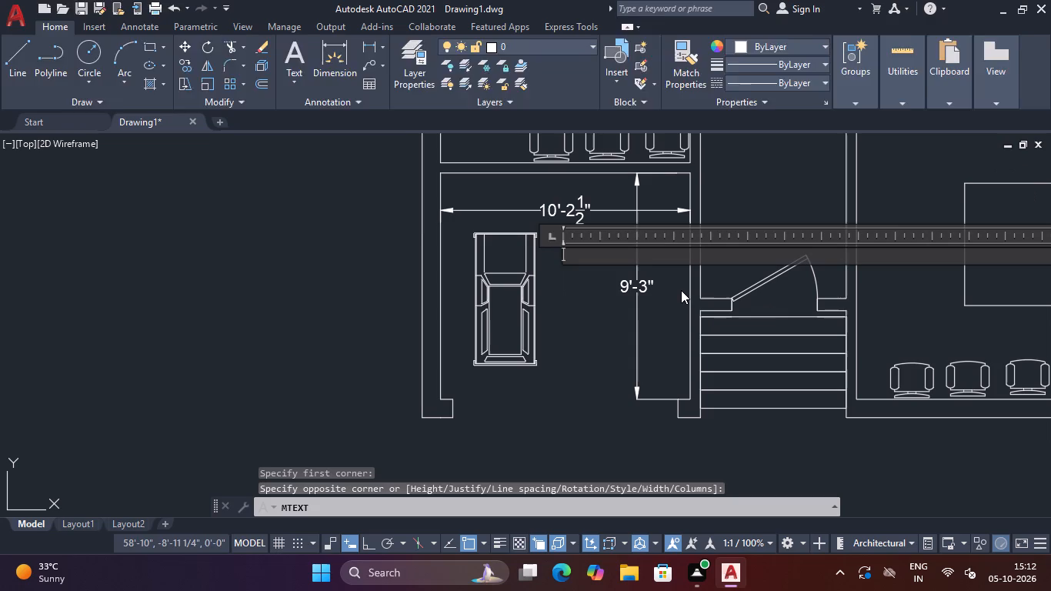
type("PAR")
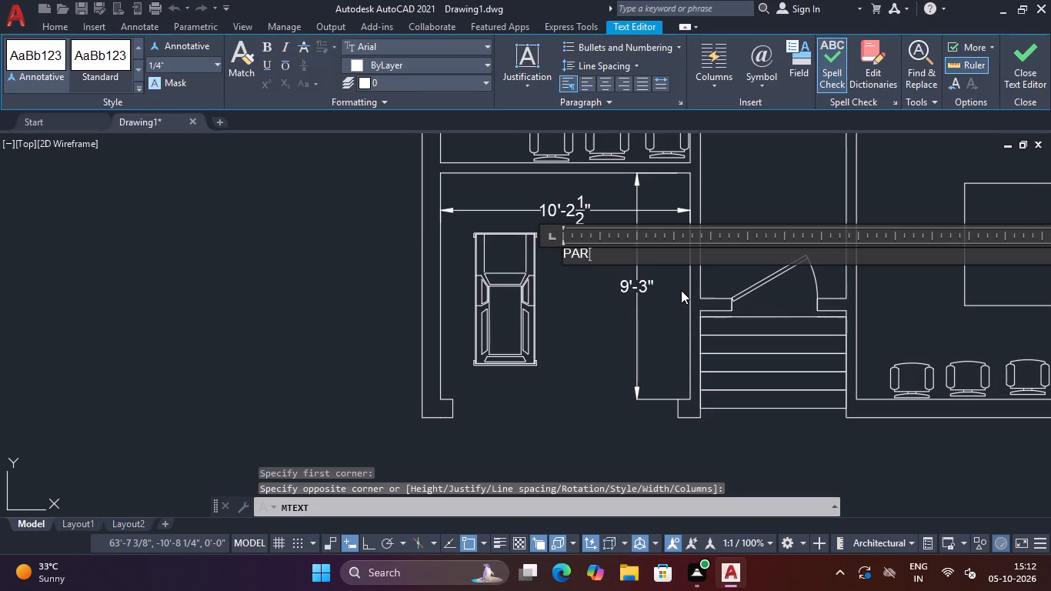
type("KING")
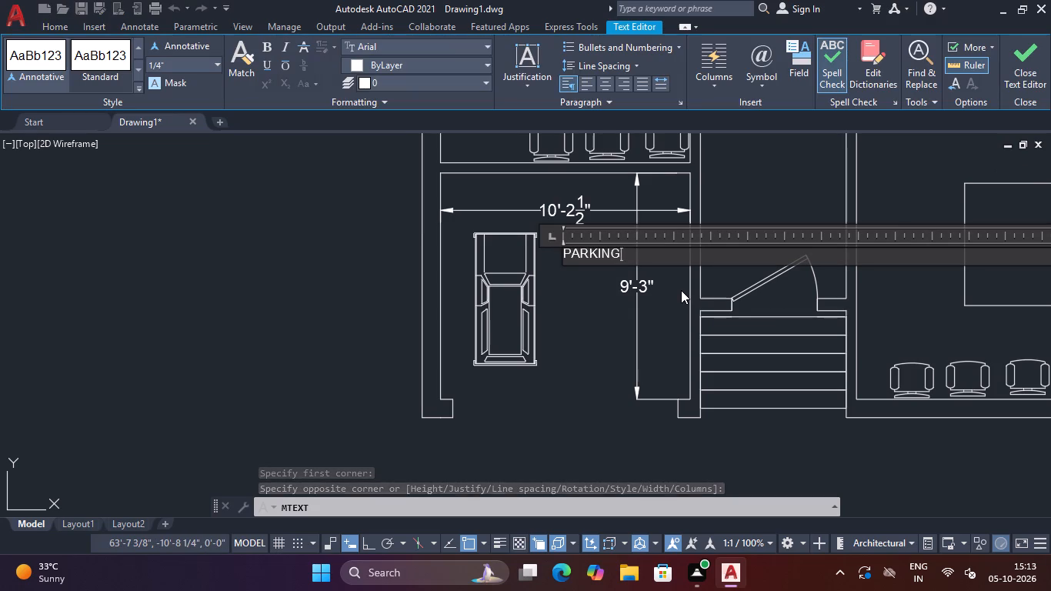
key("Return")
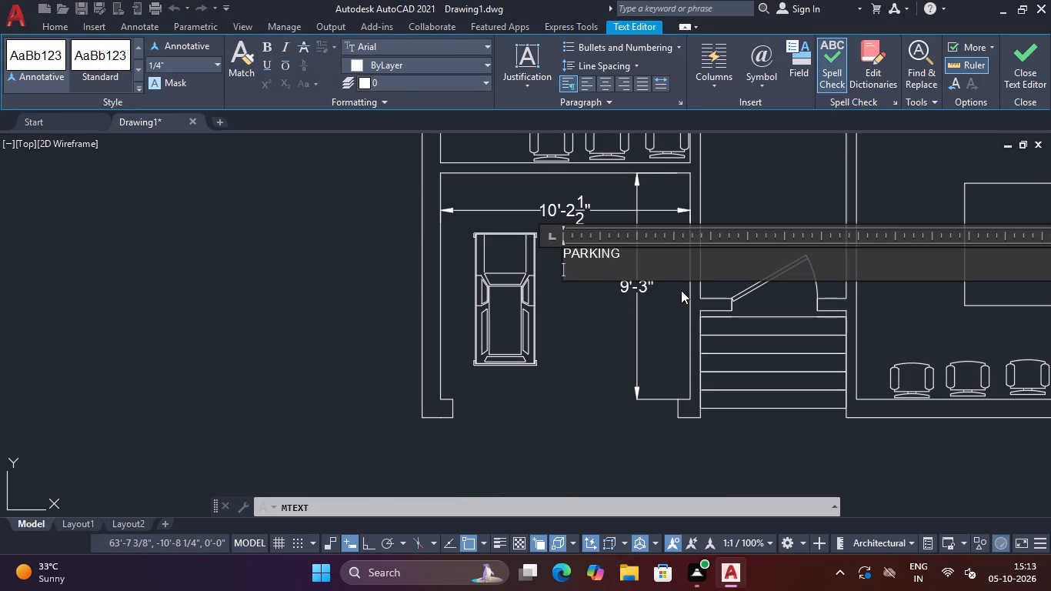
type("10'")
type("2\"")
key("space")
type("X")
key("space")
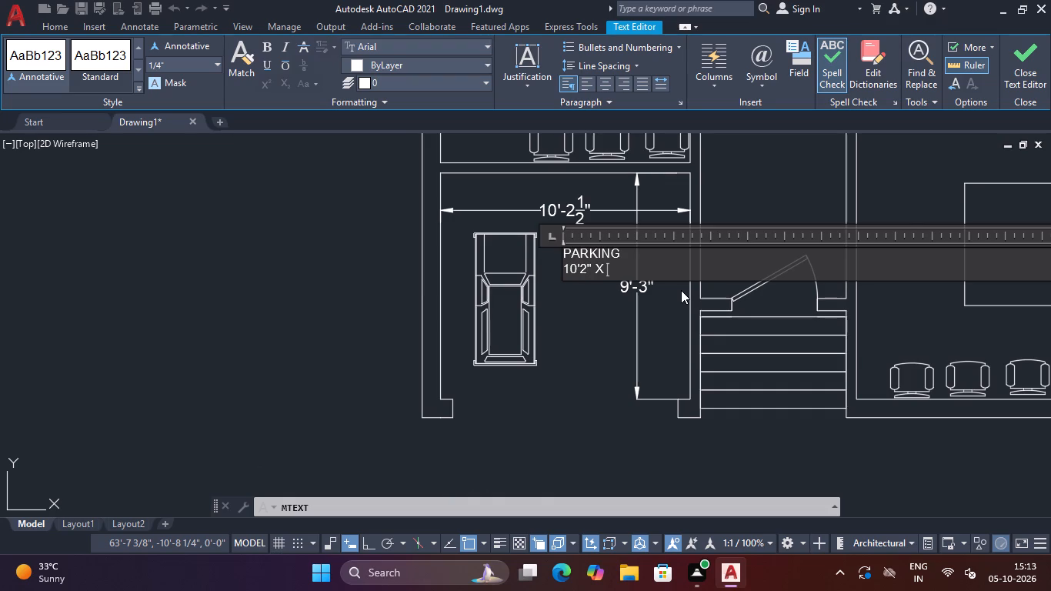
type("9'")
type("3\"")
left_click(1010, 75)
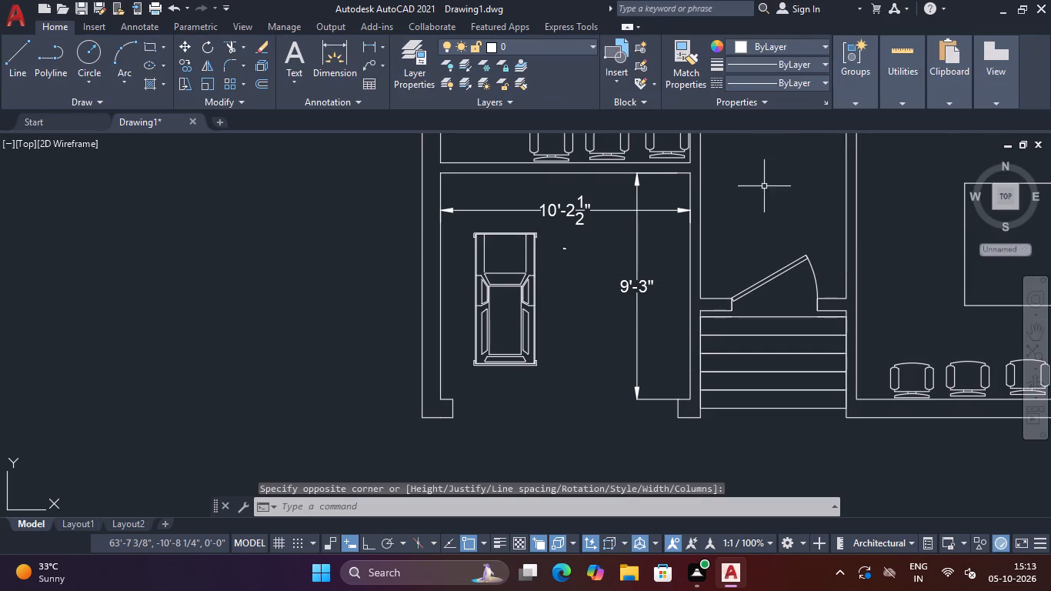
Match the properties of the GUEST ROOM label onto the PARKING label.
middle_click_drag(766, 227, 753, 374)
scroll(746, 356, "down", 3)
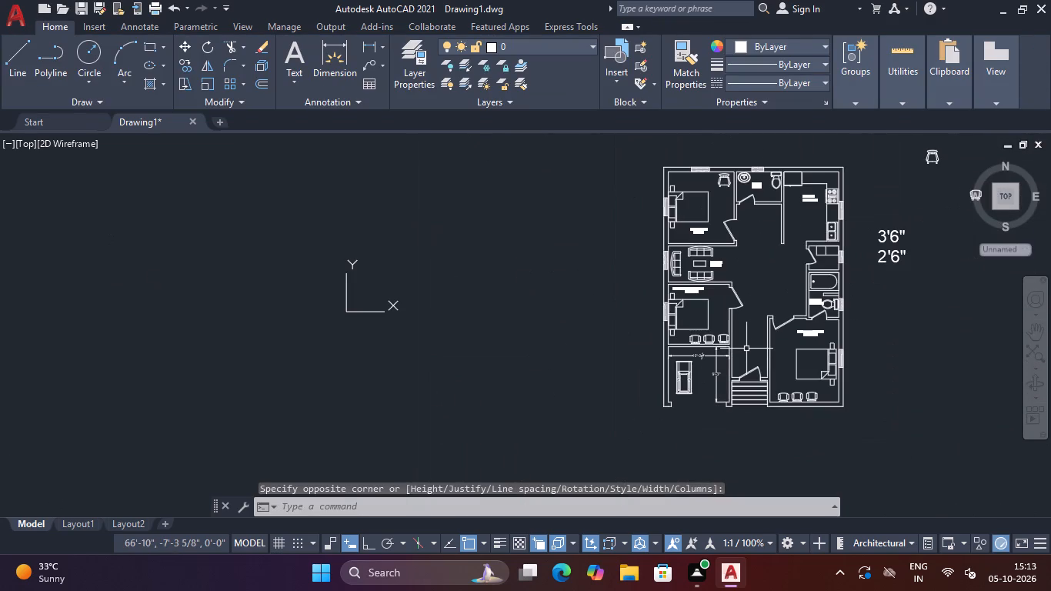
type("MA")
key("space")
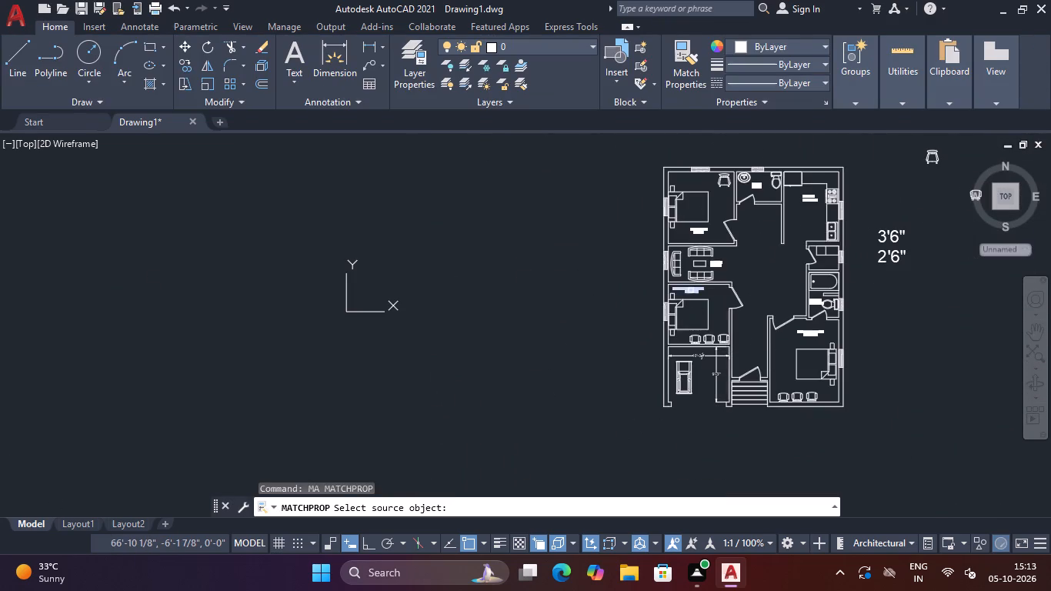
left_click(688, 294)
scroll(708, 359, "up", 6)
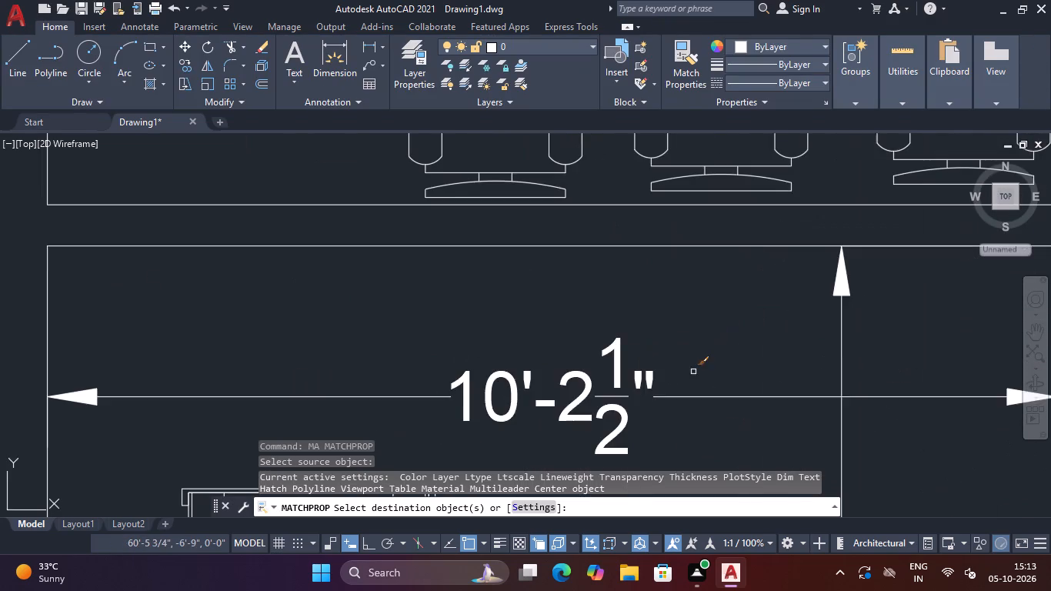
middle_click_drag(691, 378, 722, 217)
left_click(582, 395)
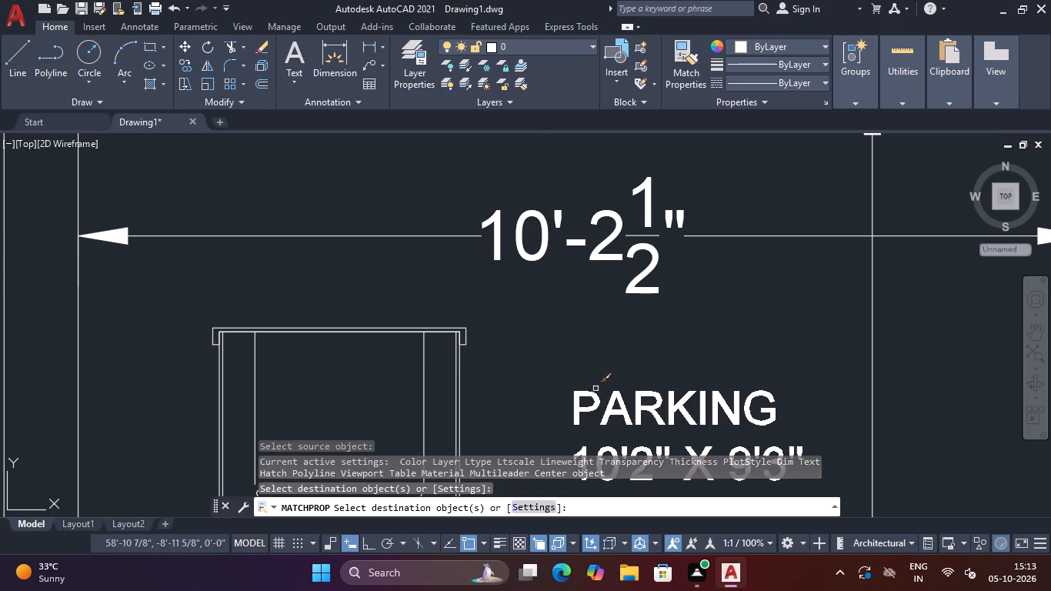
scroll(621, 369, "down", 2)
key("Escape")
Delete the horizontal and vertical dimensions inside the parking space.
left_click_drag(763, 287, 756, 292)
left_click(710, 336)
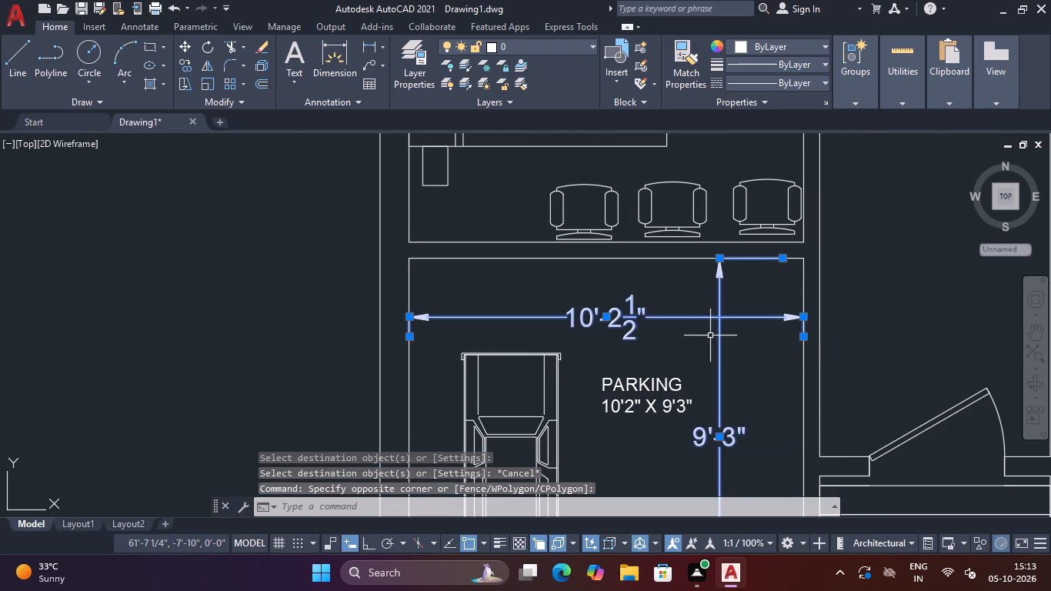
key("Delete")
Add a multiline text label reading UTILITY in the small room between the kitchen and the bathtub.
scroll(710, 336, "down", 2)
middle_click_drag(808, 312, 648, 267)
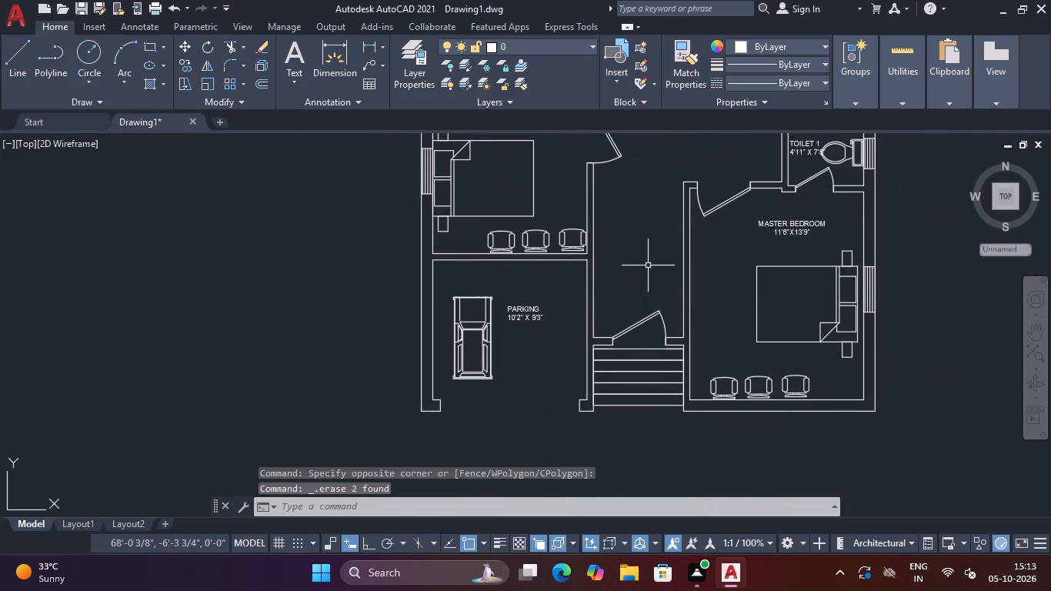
scroll(679, 272, "down", 2)
middle_click_drag(688, 201, 664, 277)
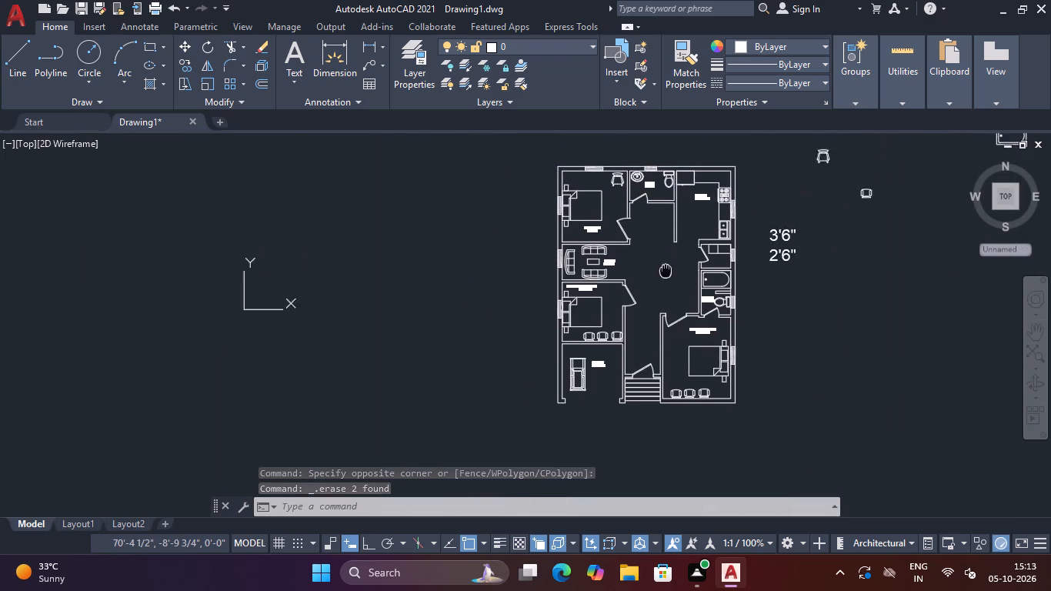
middle_click_drag(664, 277, 661, 290)
scroll(707, 275, "up", 2)
middle_click_drag(712, 291, 582, 342)
scroll(582, 342, "up", 2)
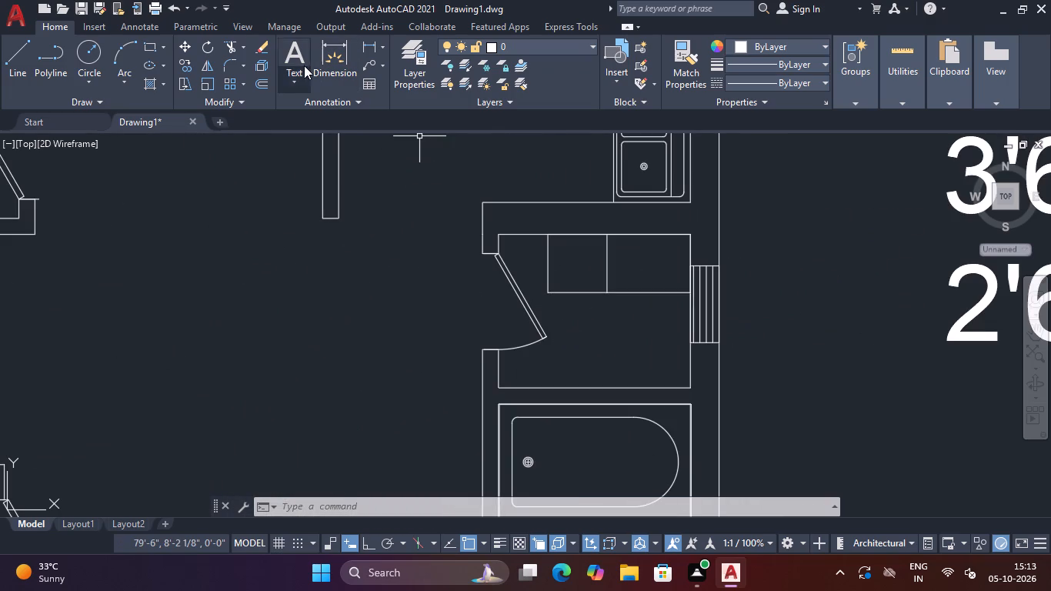
left_click(302, 62)
left_click(564, 326)
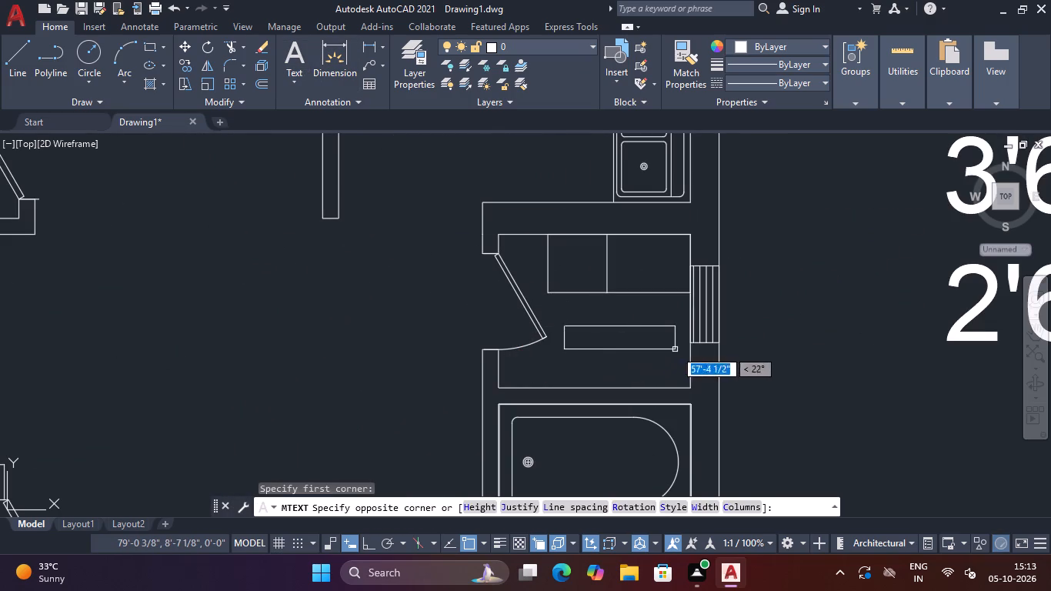
left_click(682, 358)
type("DLI")
key("BackSpace")
key("BackSpace")
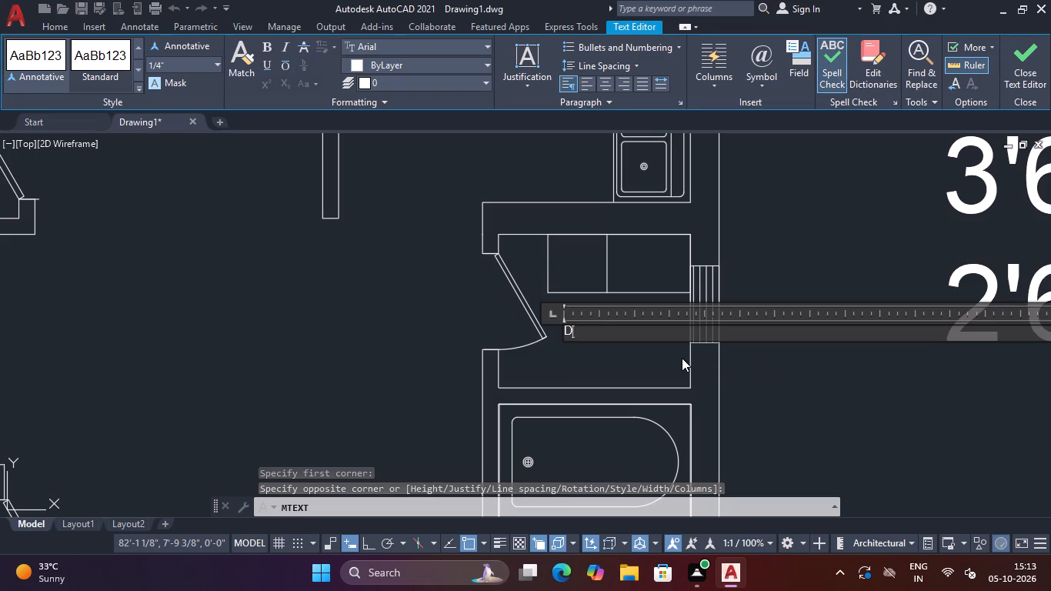
key("BackSpace")
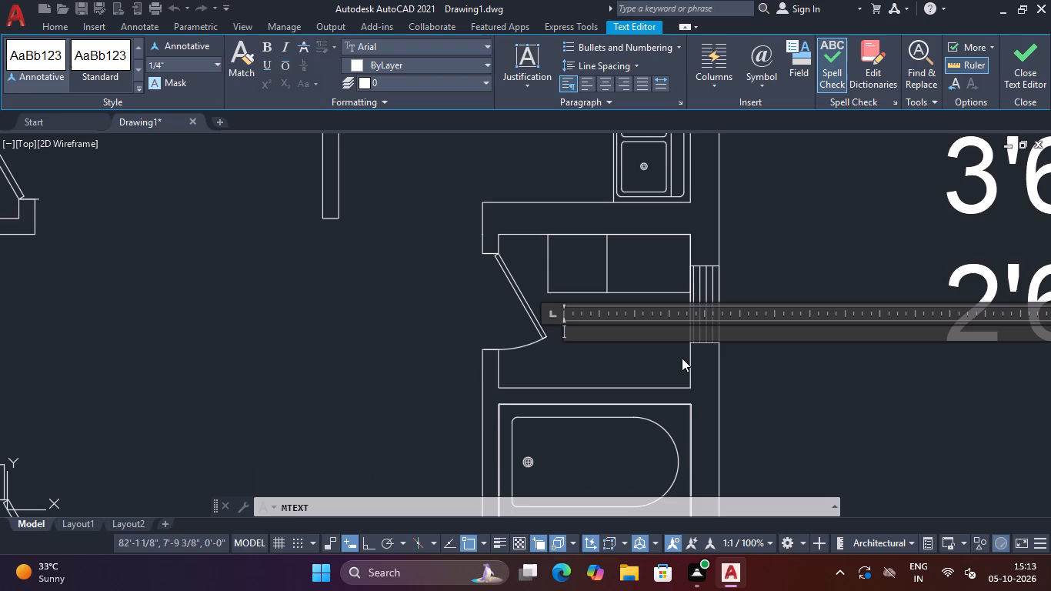
type("UTILITY")
left_click(1033, 68)
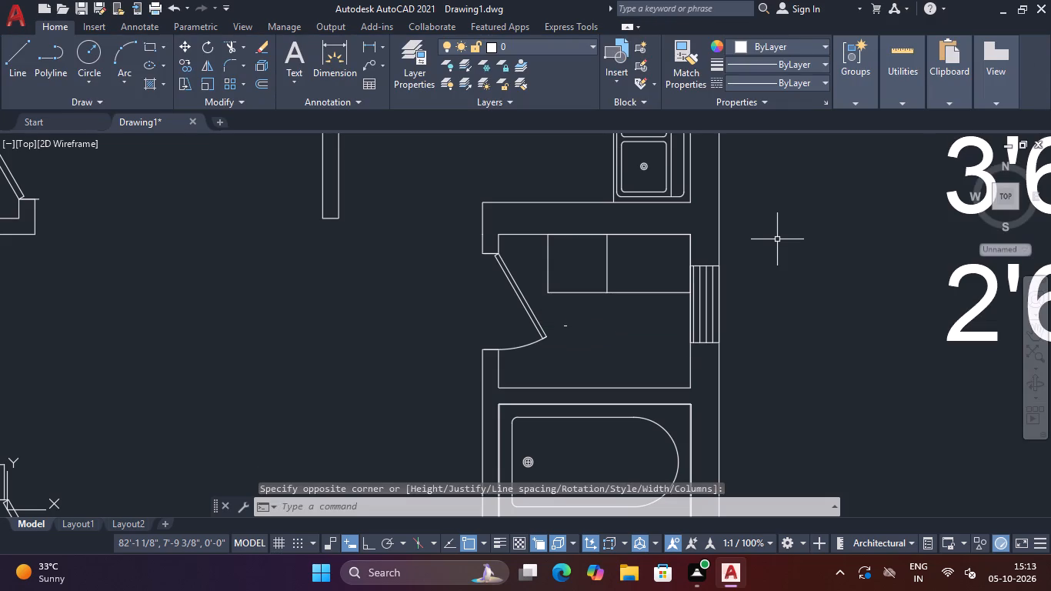
Add a vertical linear dimension between the upper and lower interior walls of the utility room.
type("DLI")
key("space")
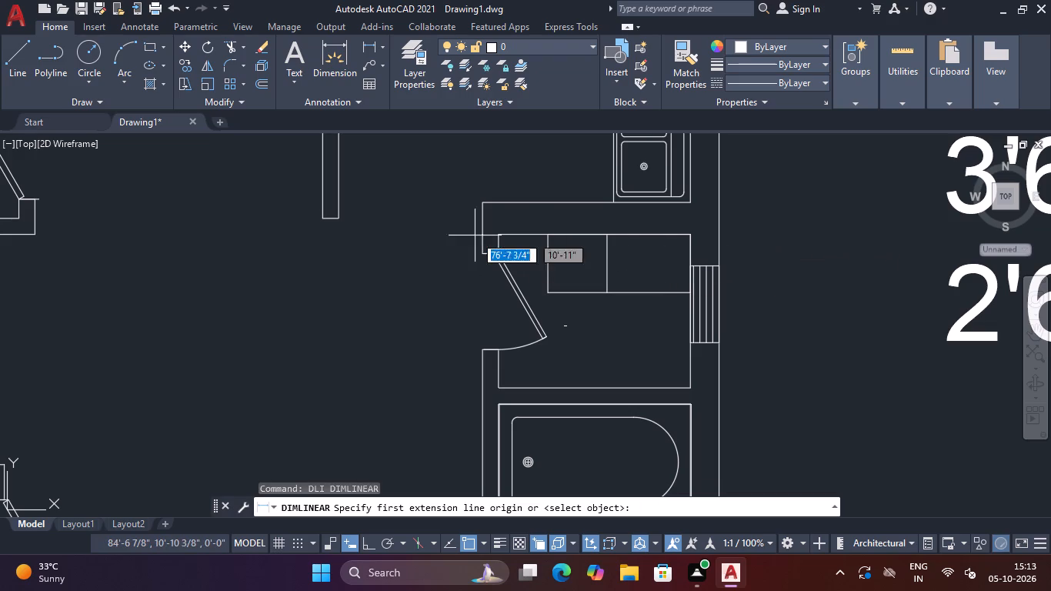
left_click(579, 235)
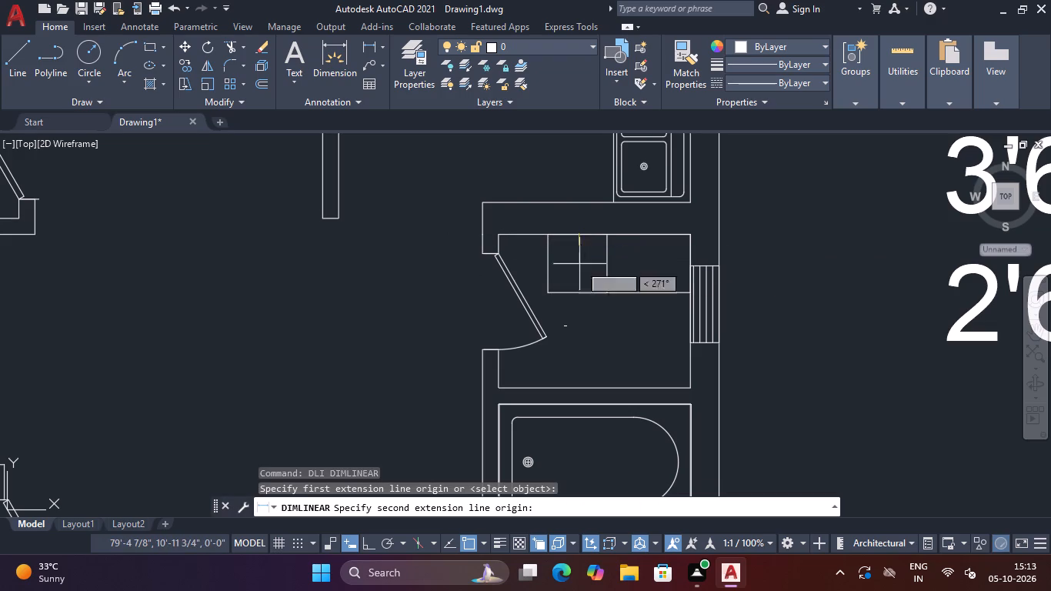
left_click(582, 388)
left_click(641, 376)
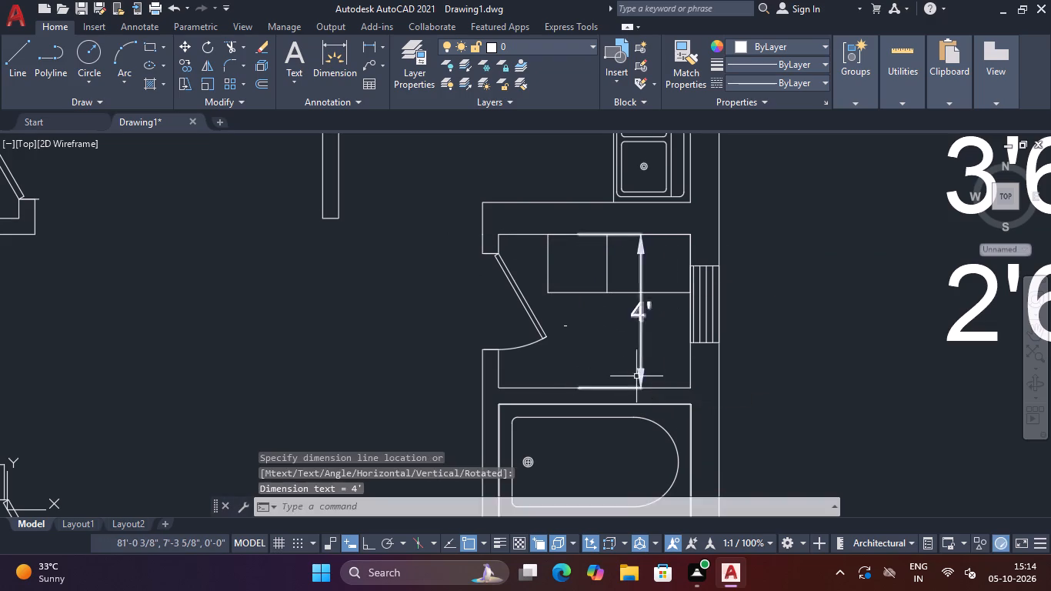
Add a horizontal linear dimension across the interior width of the utility room, placing it near the lower wall.
key("space")
left_click(499, 364)
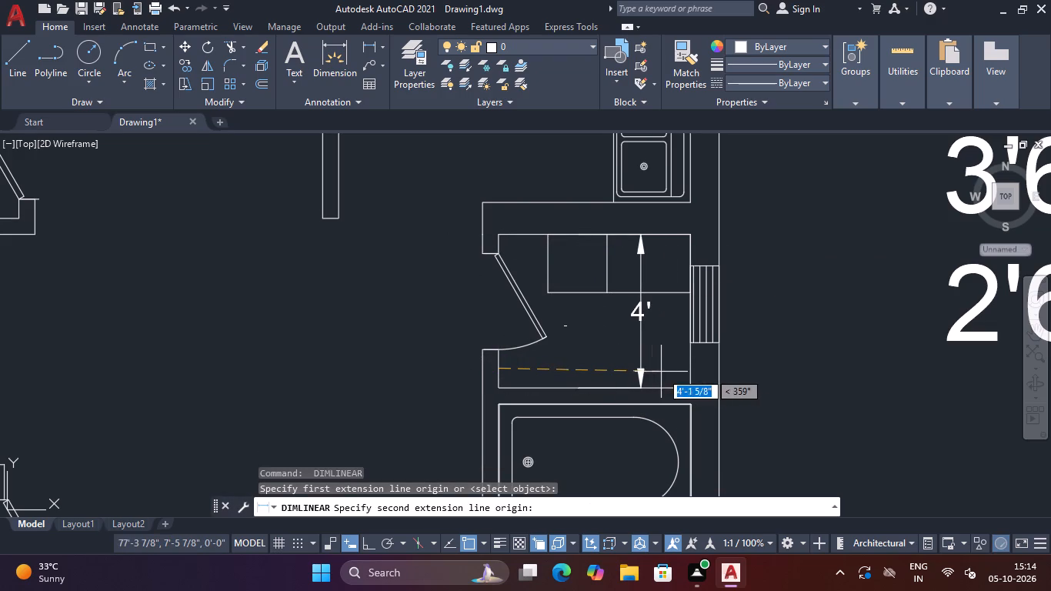
left_click(687, 369)
left_click(679, 352)
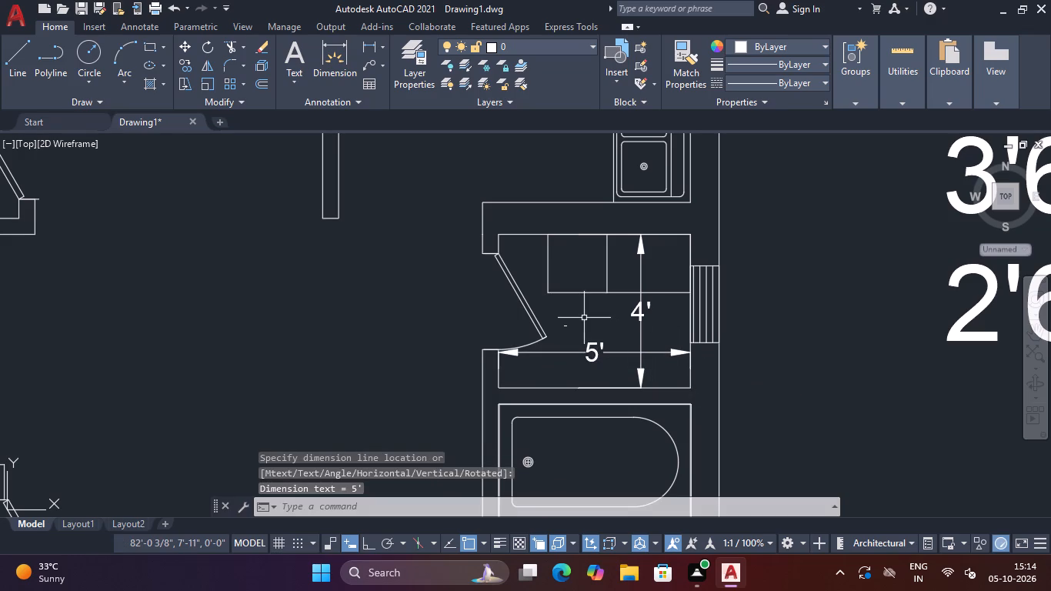
Match the properties of the BEDROOM 2 label onto the UTILITY label.
type("MA")
key("space")
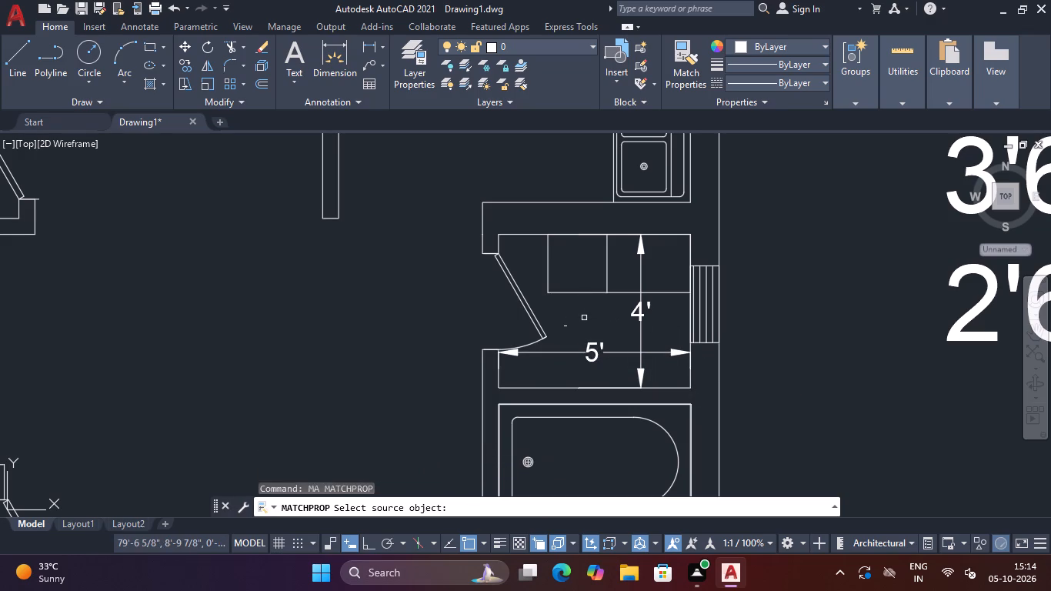
scroll(465, 289, "down", 2)
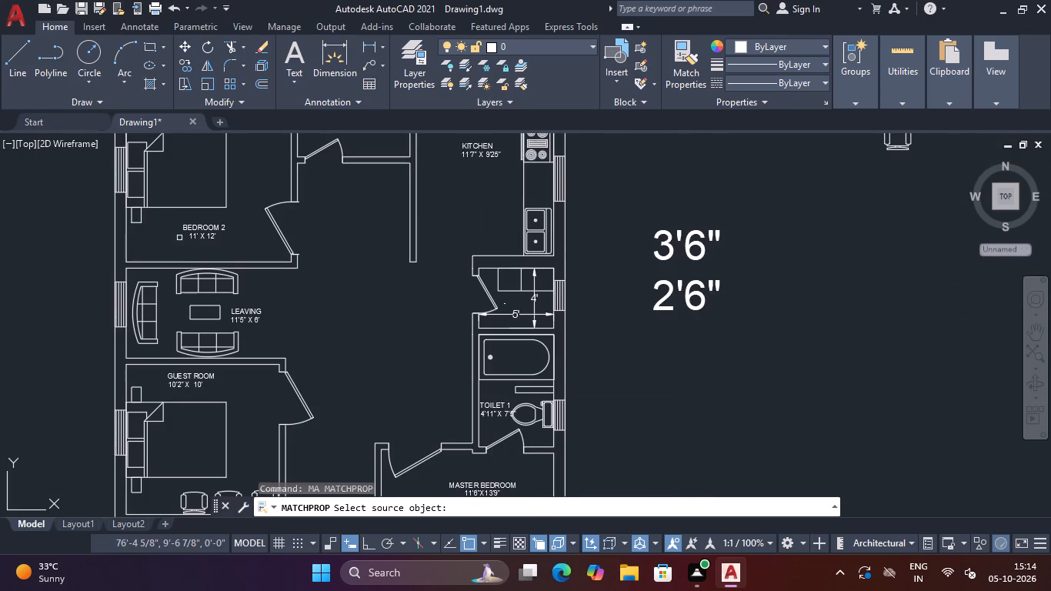
left_click(196, 233)
scroll(515, 318, "up", 3)
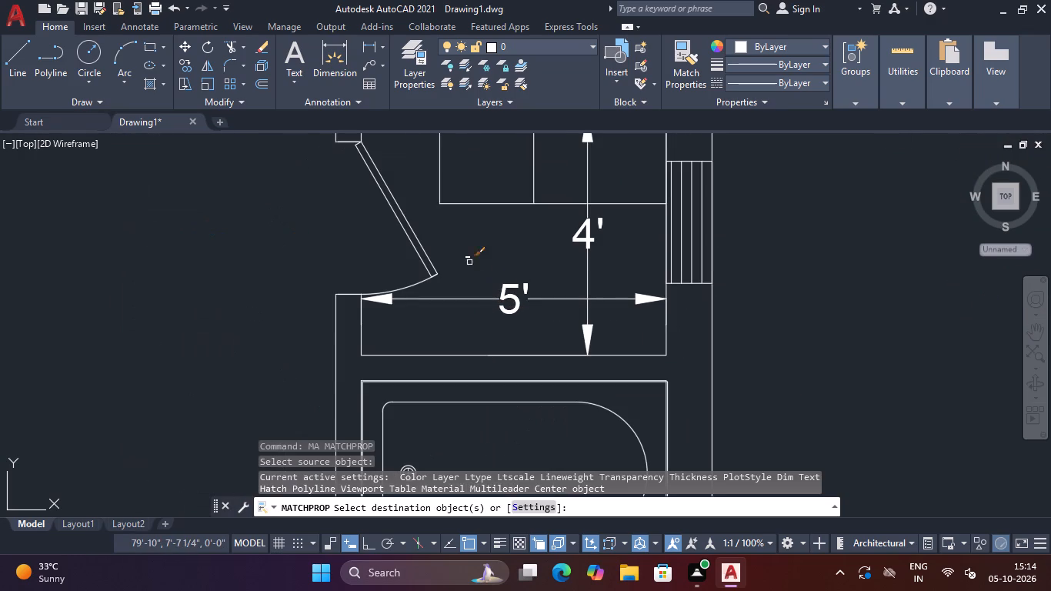
left_click(468, 259)
key("Escape")
Edit the UTILITY label to add the size 5' X 4' on a second line.
double_click(507, 269)
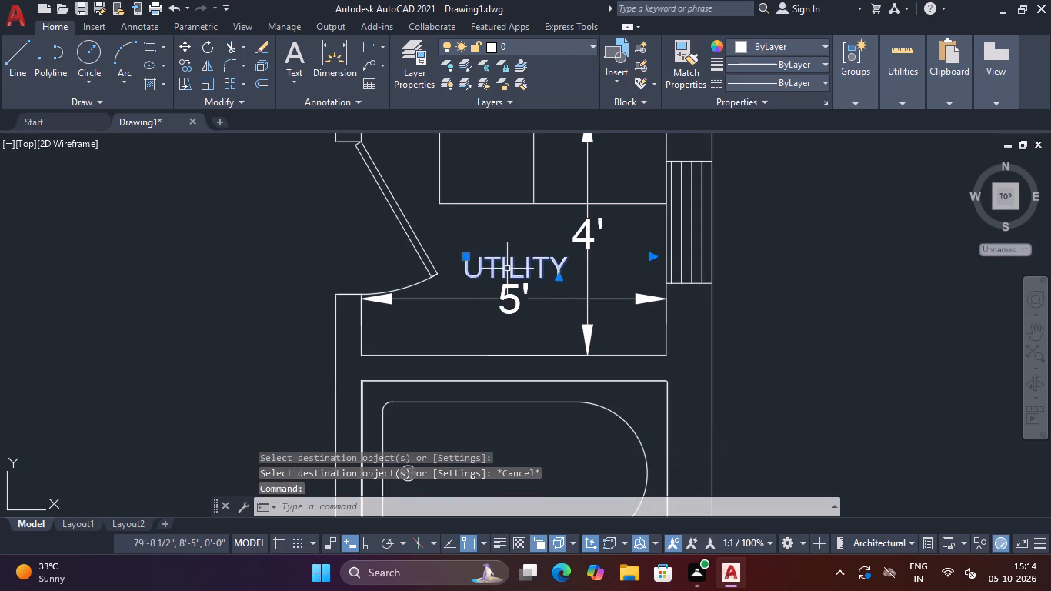
left_click(566, 269)
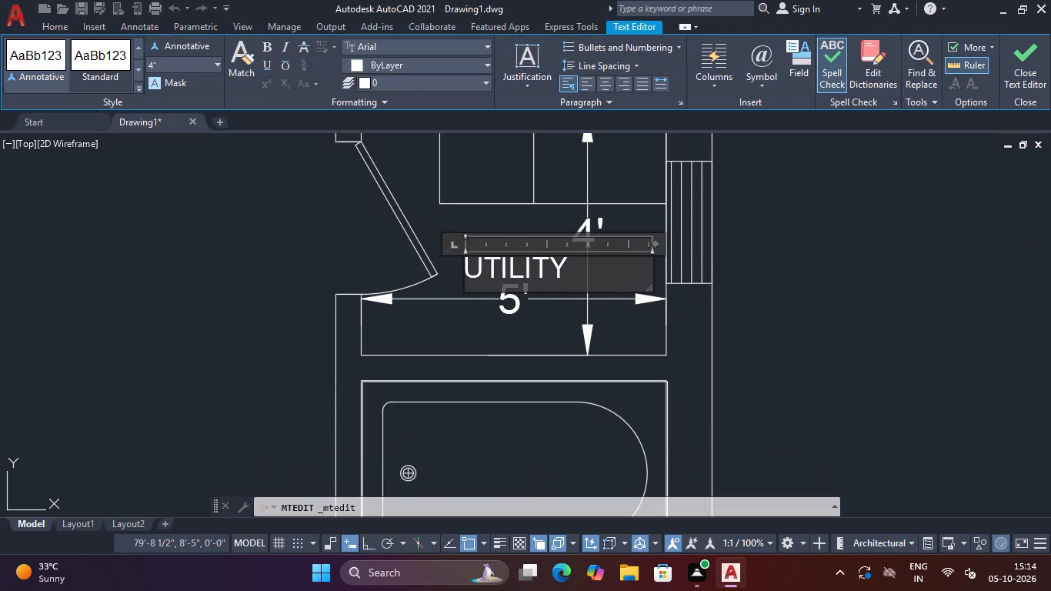
key("Return")
key("5")
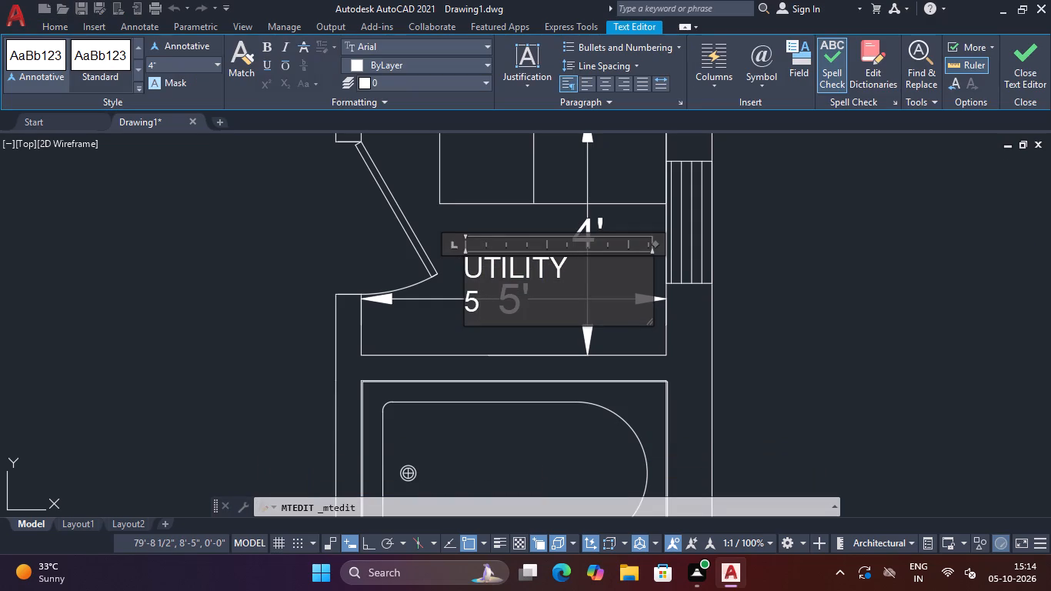
type("'")
key("space")
type("X")
key("space")
key("4")
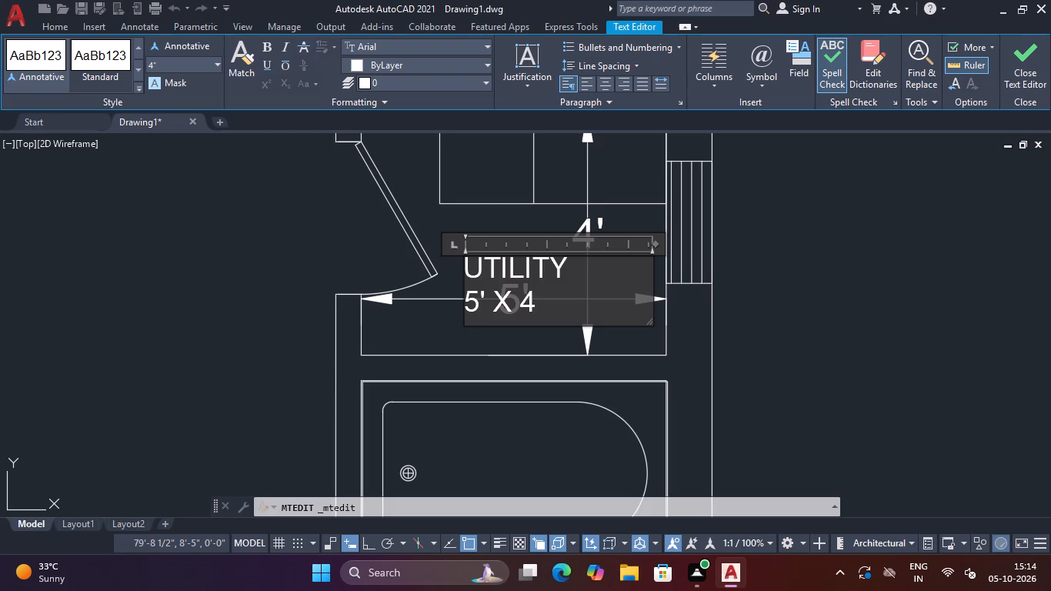
key("apostrophe")
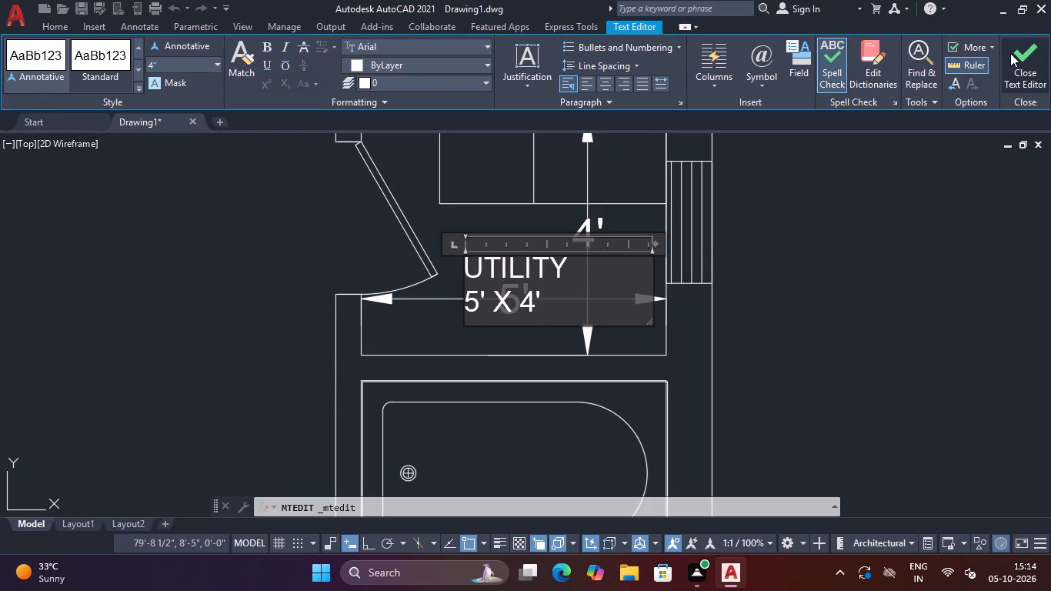
left_click(1010, 53)
Delete the horizontal and vertical dimensions inside the utility room.
left_click(605, 279)
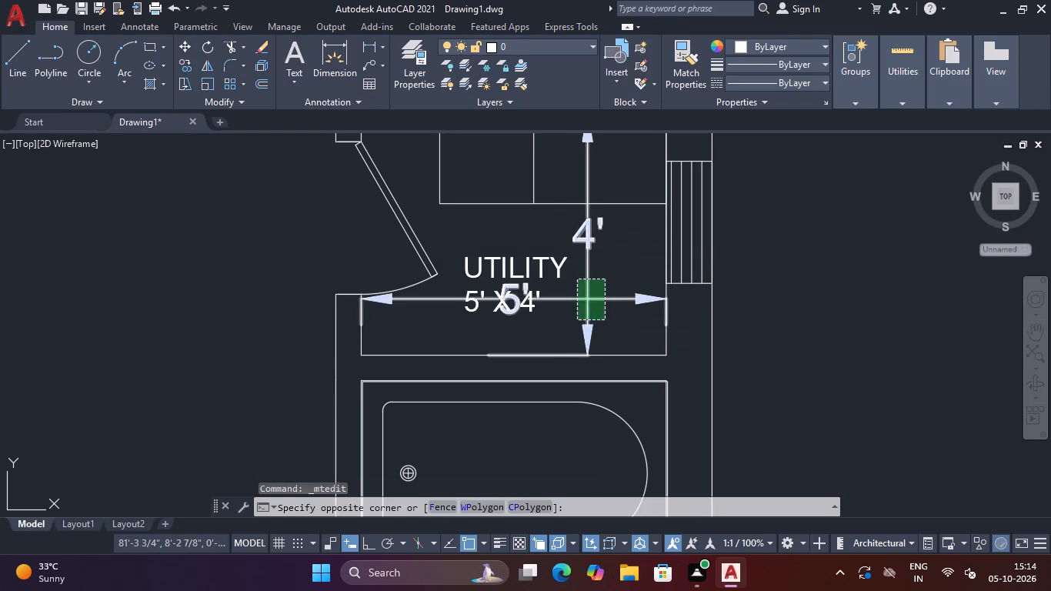
left_click(577, 320)
key("Delete")
Insert the Dining Set - 36 x 72 in. block from DesignCenter's Home - Space Planner drawing, outside the plan beside the 3'6" and 2'6" text.
scroll(579, 320, "down", 3)
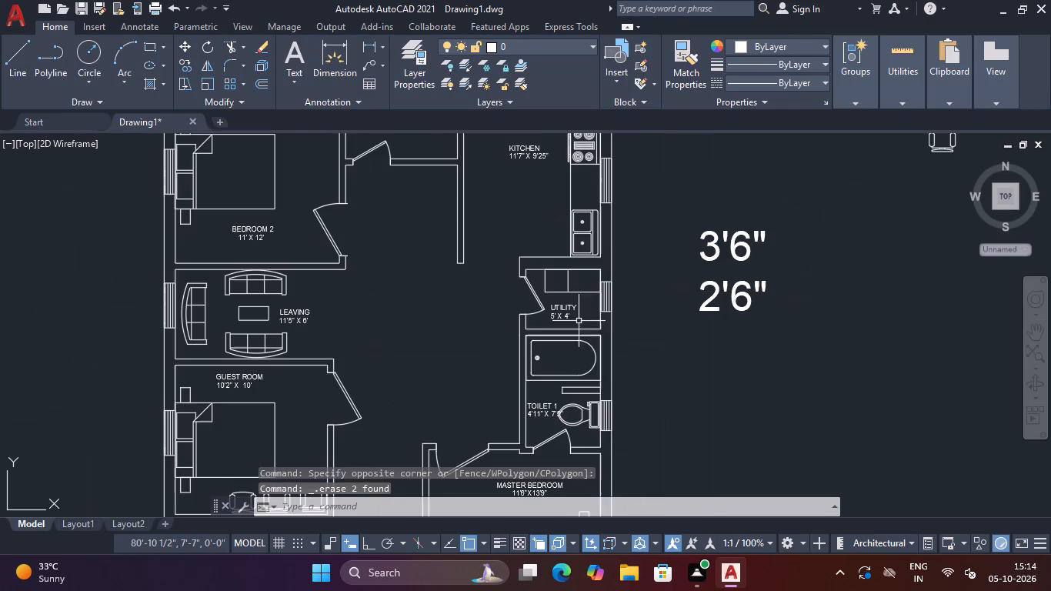
middle_click_drag(452, 323, 504, 310)
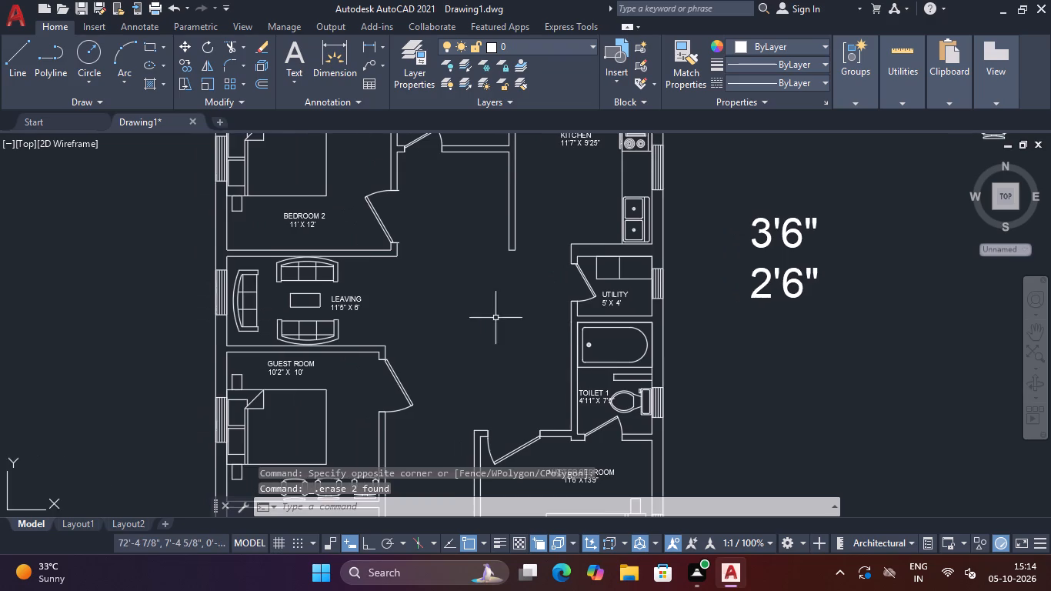
scroll(495, 318, "down", 1)
middle_click_drag(493, 319, 539, 310)
key("Escape")
key("Escape")
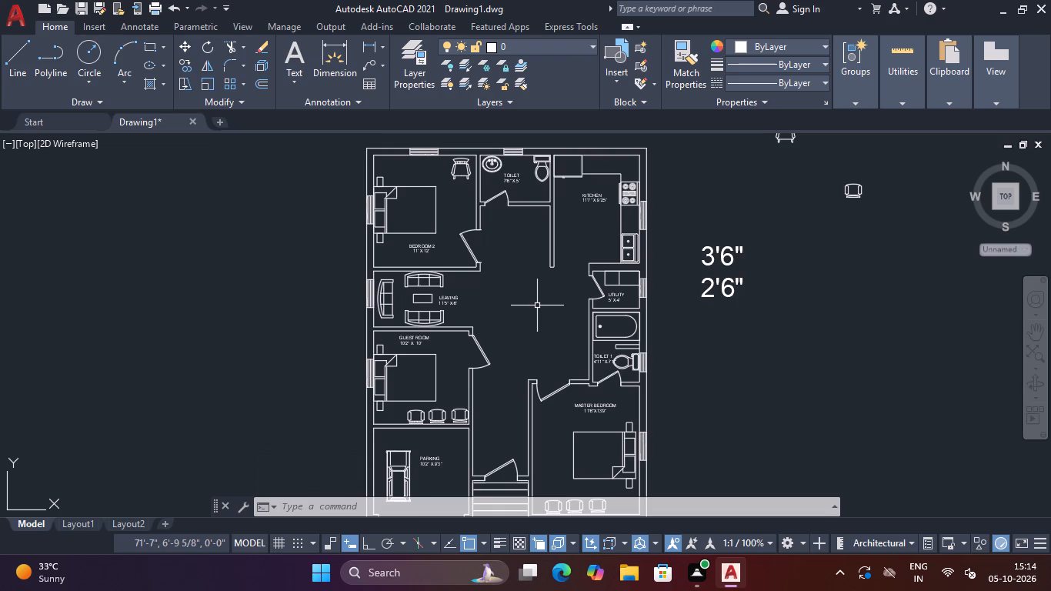
key("ctrl+2")
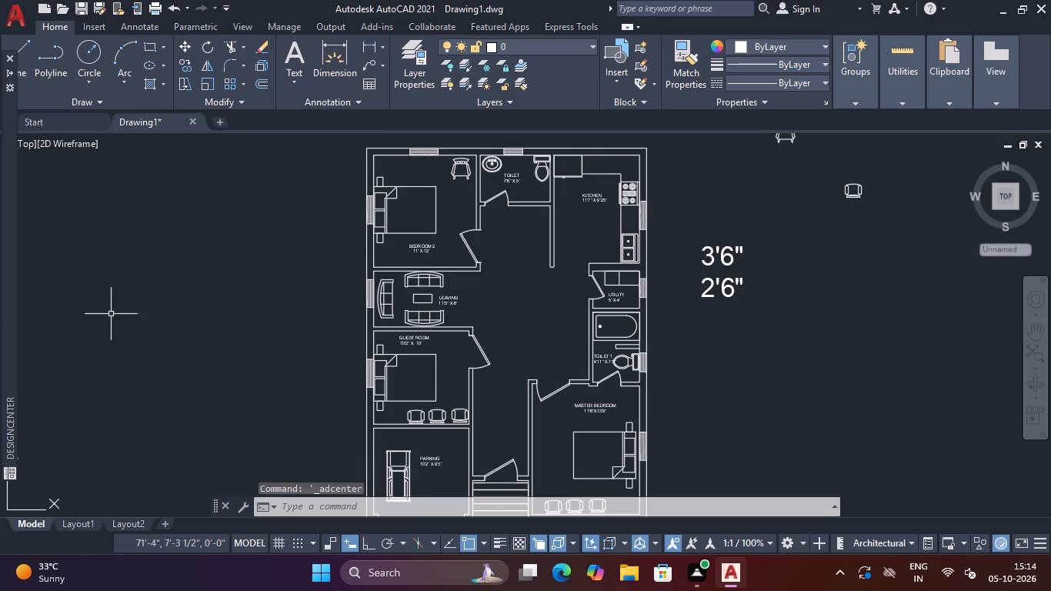
left_click(7, 318)
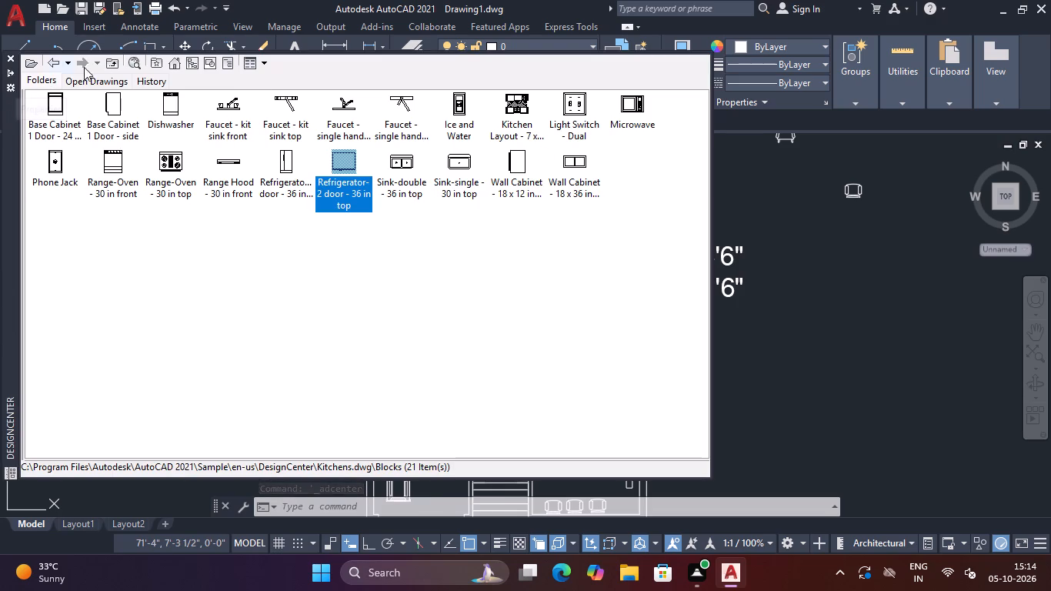
left_click(116, 62)
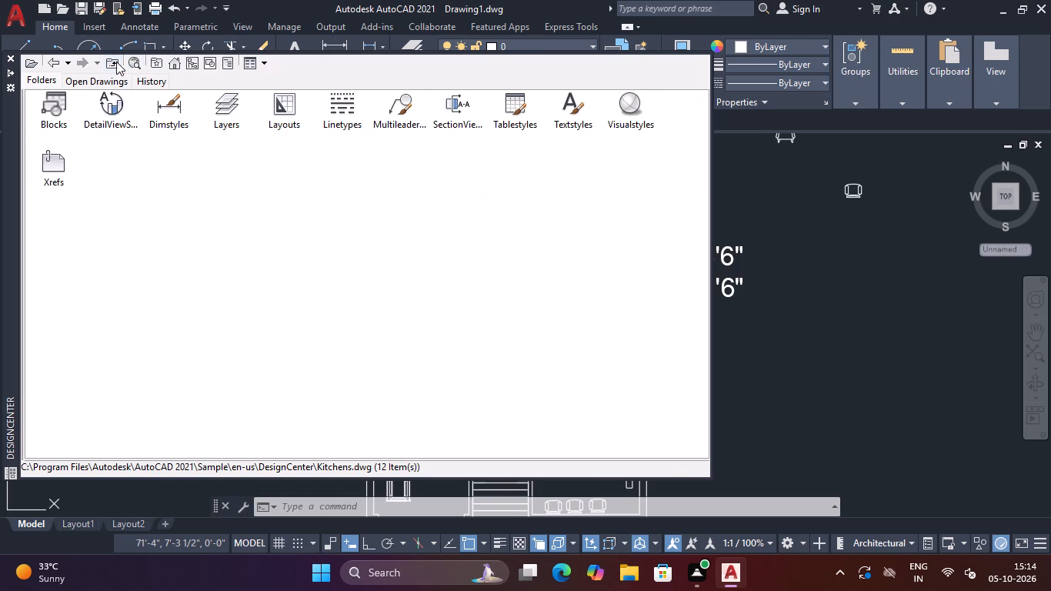
left_click(116, 62)
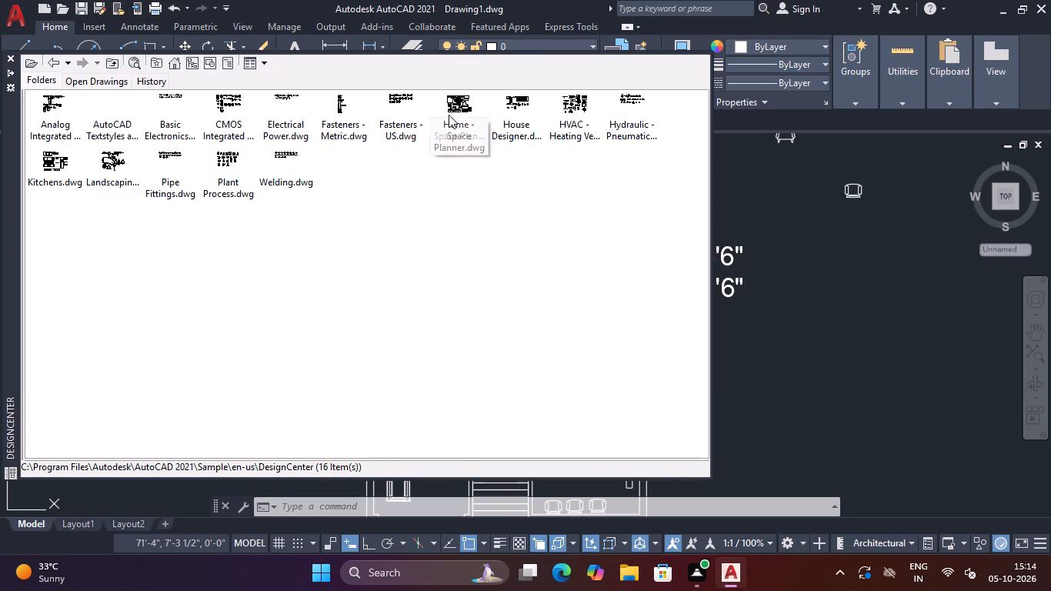
double_click(449, 115)
double_click(50, 98)
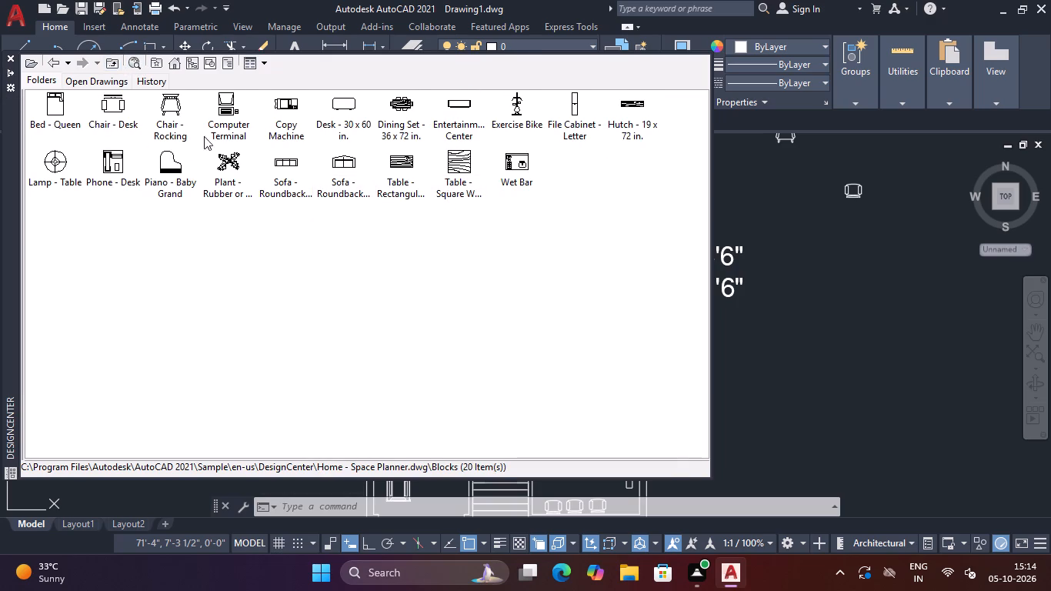
left_click_drag(404, 108, 473, 144)
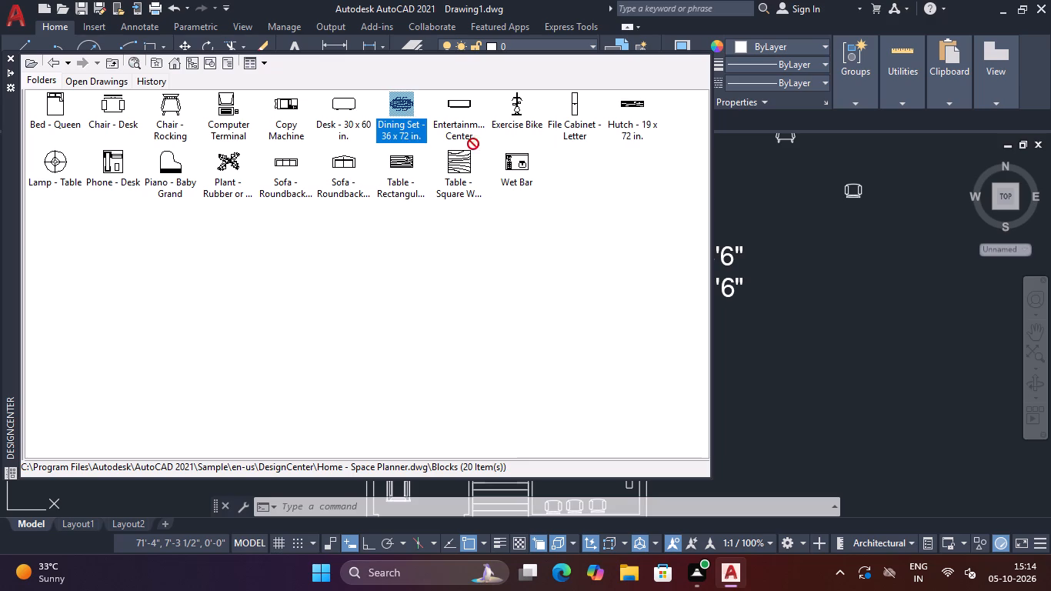
left_click_drag(473, 144, 854, 267)
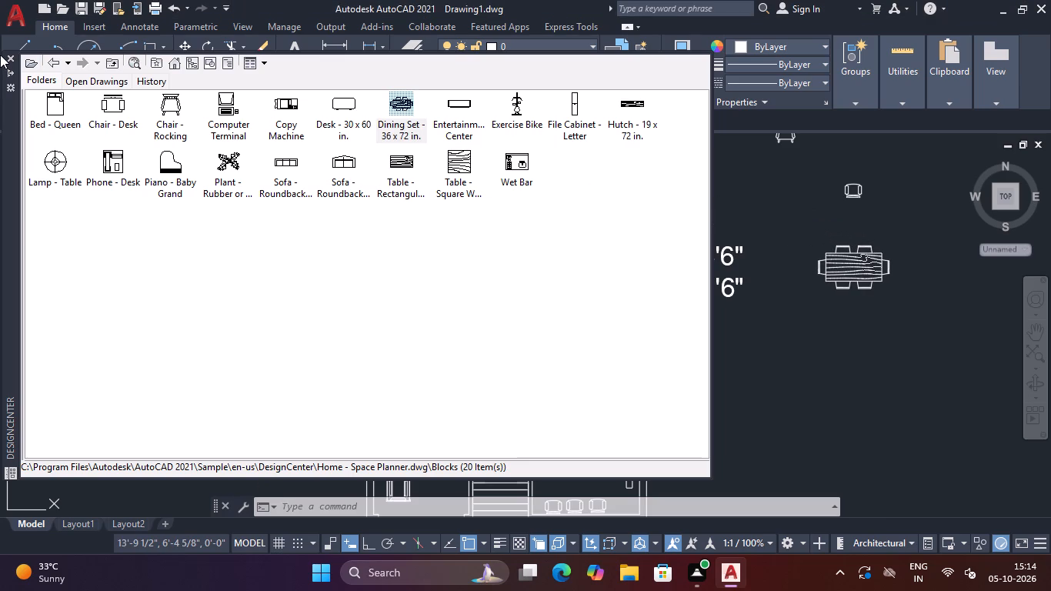
left_click(5, 55)
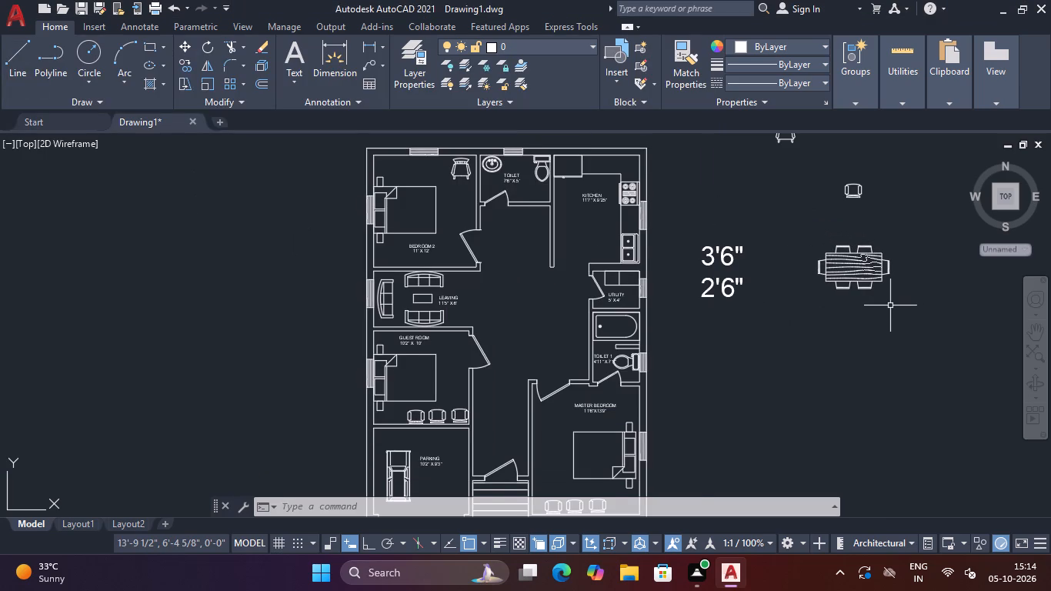
middle_click_drag(885, 305, 779, 312)
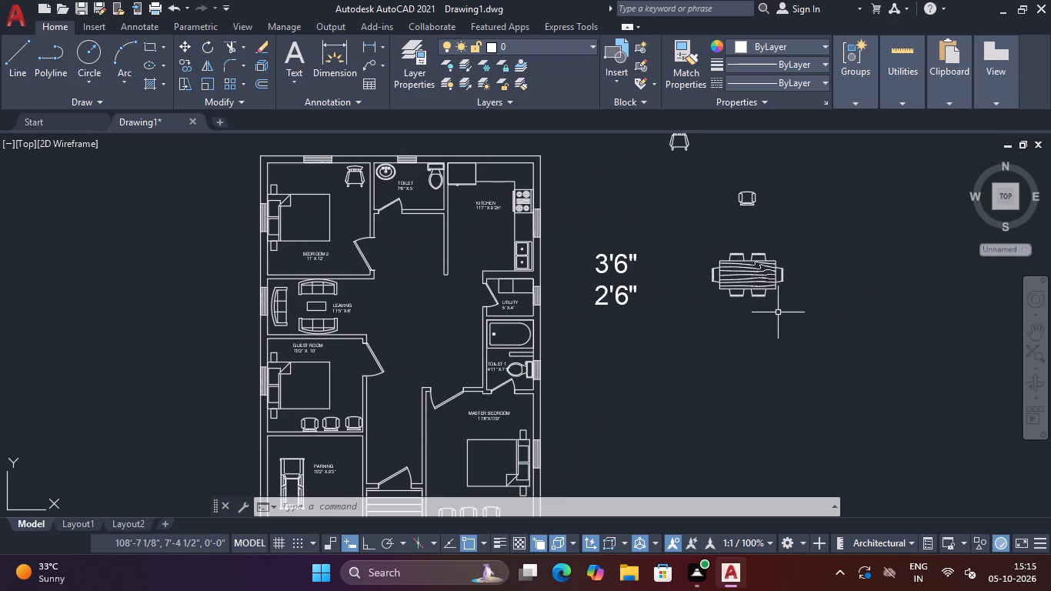
Move the dining set from outside the plan into the open hall between the LEAVING and UTILITY rooms.
left_click(853, 220)
left_click(759, 271)
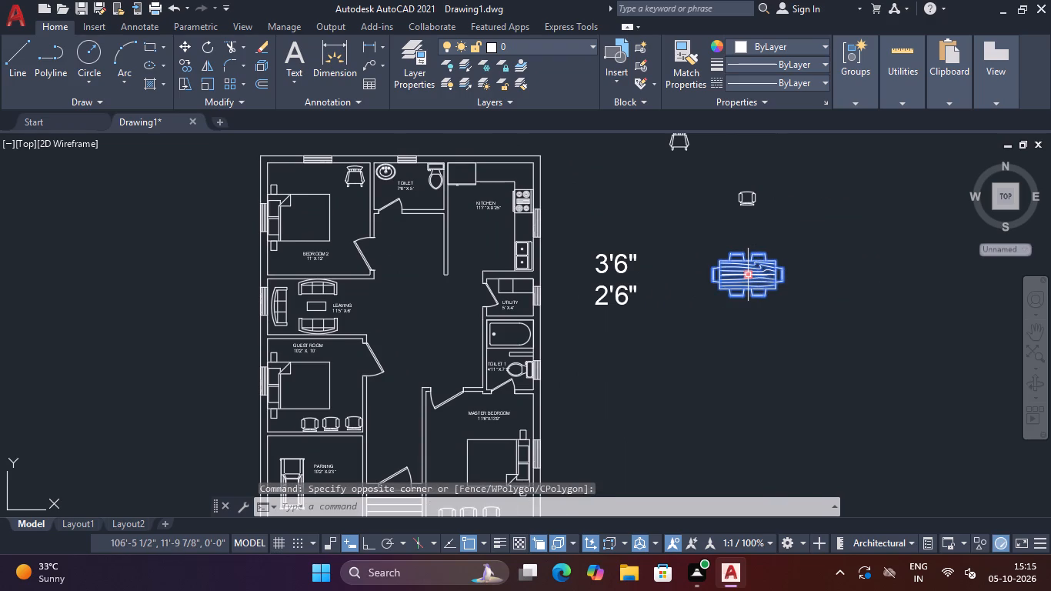
type("M")
key("space")
left_click(747, 276)
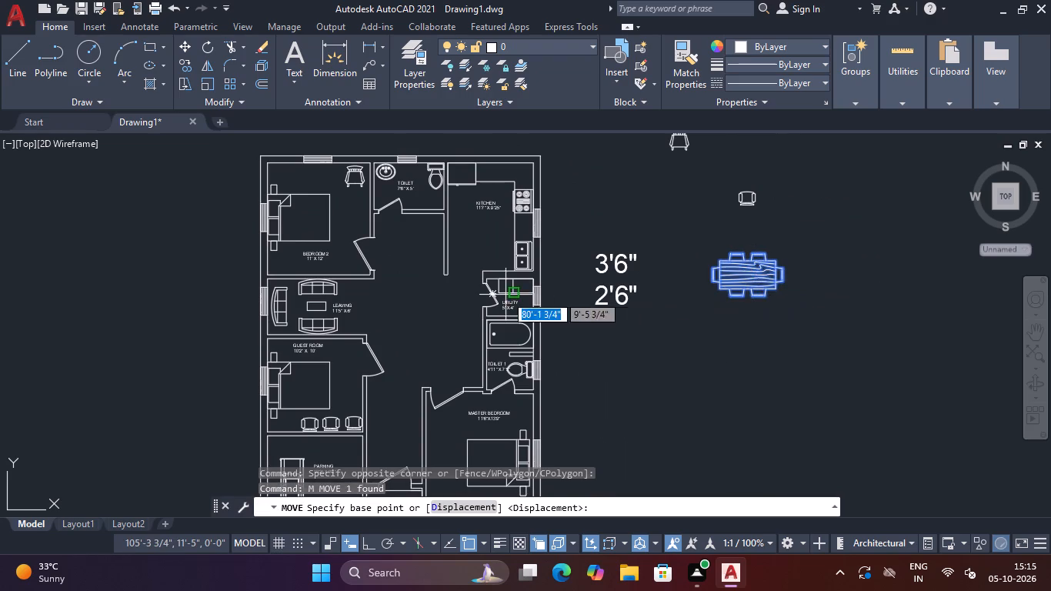
left_click(749, 277)
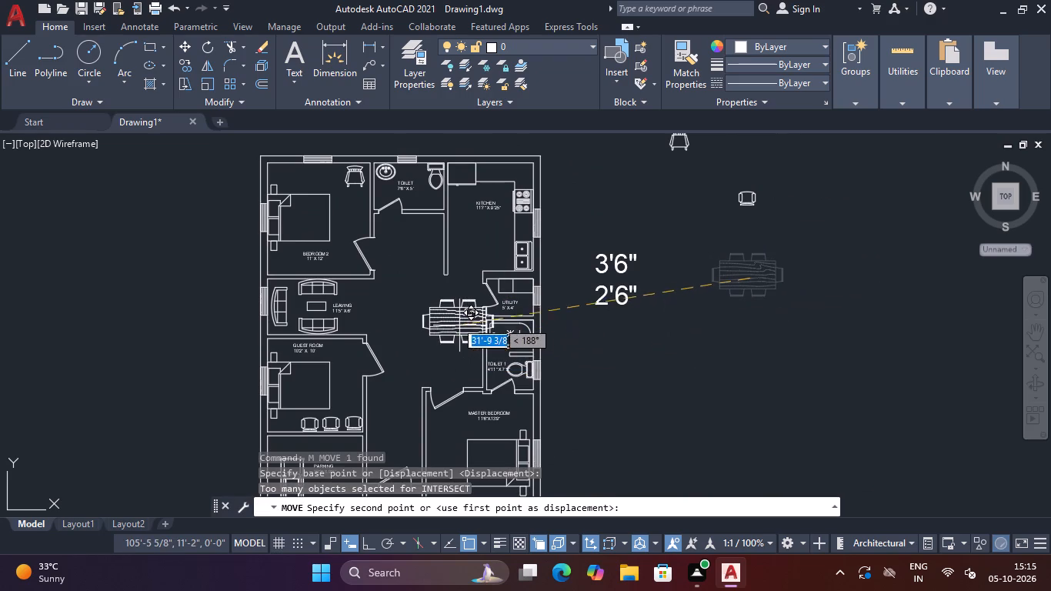
scroll(449, 318, "up", 1)
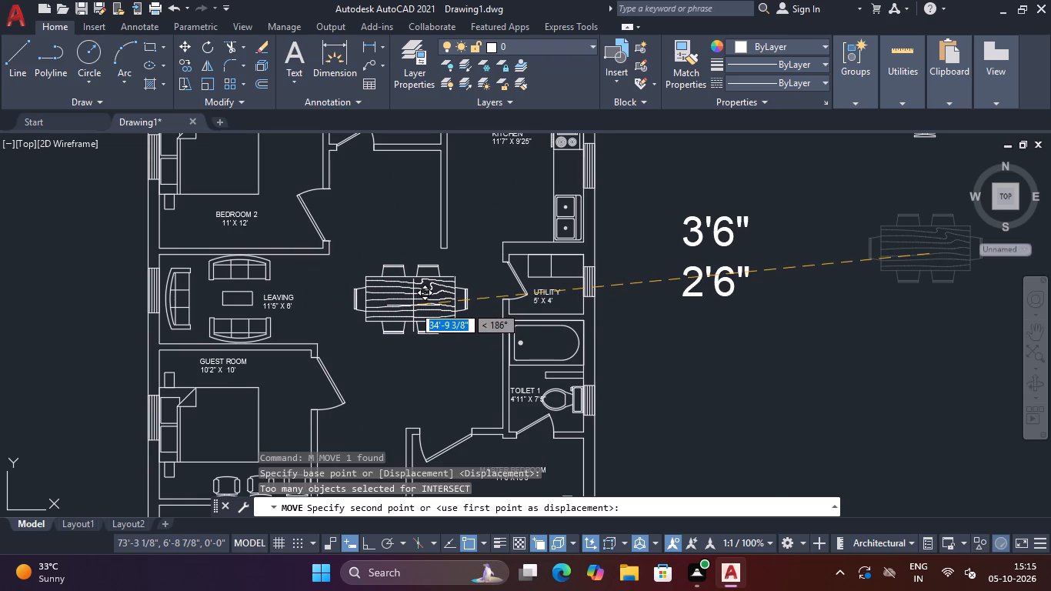
left_click(413, 306)
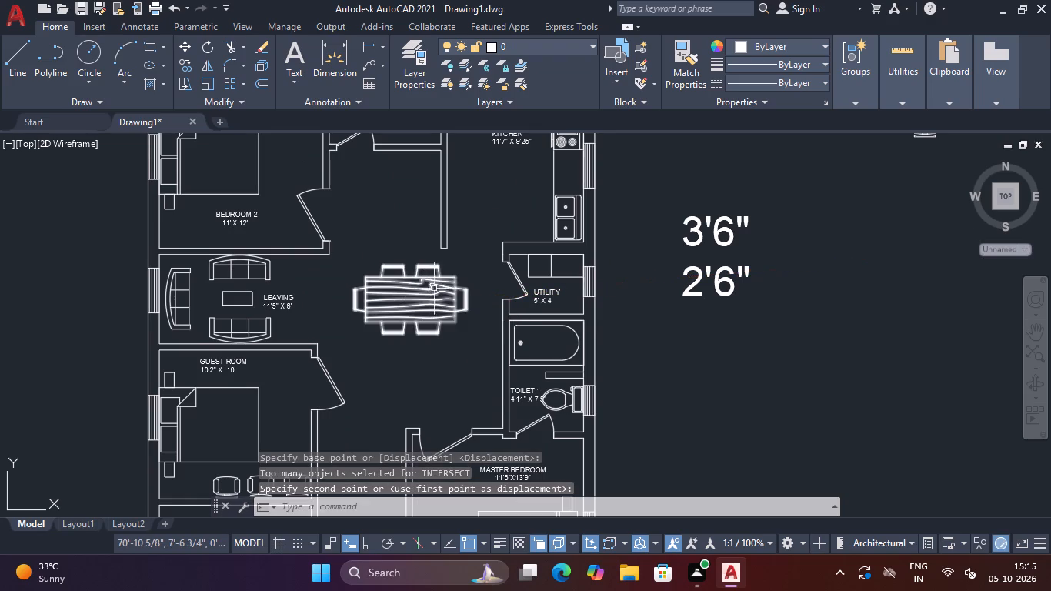
Scale the dining set down to about half its size from the table's lower-left corner.
left_click(455, 267)
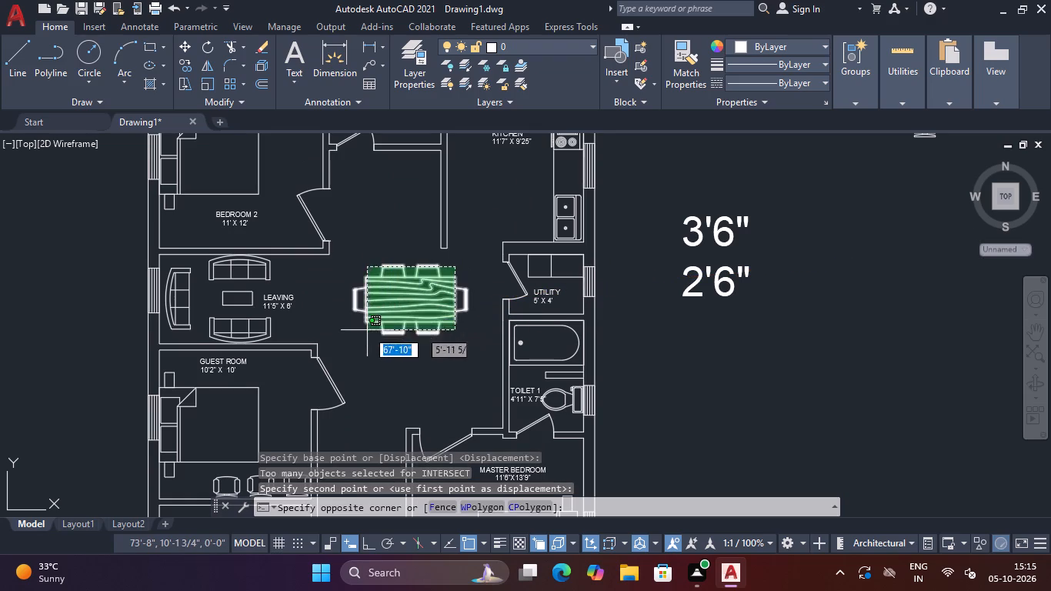
left_click(365, 331)
type("SC")
key("space")
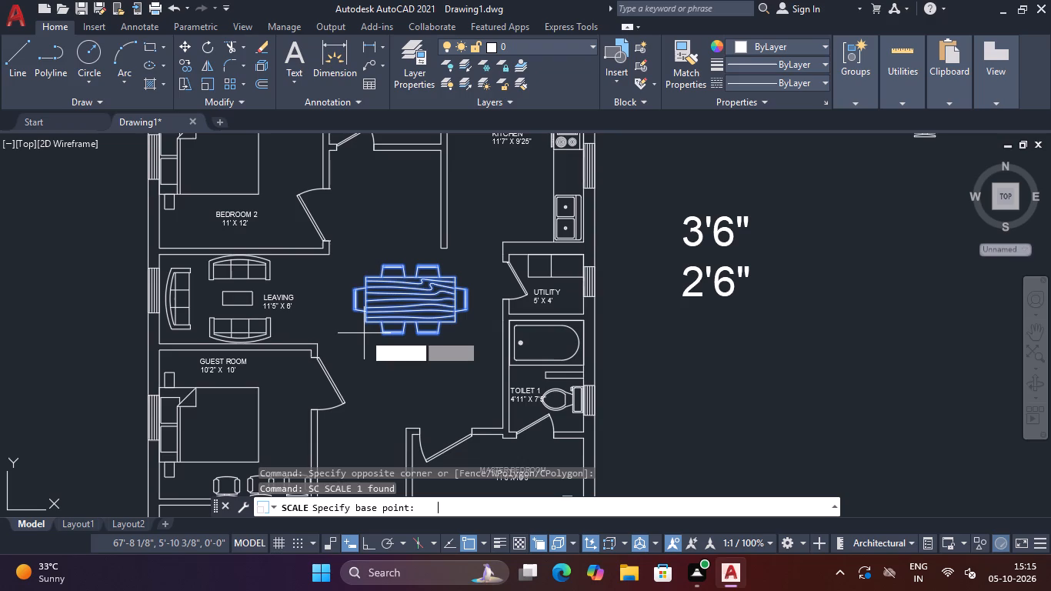
left_click(363, 325)
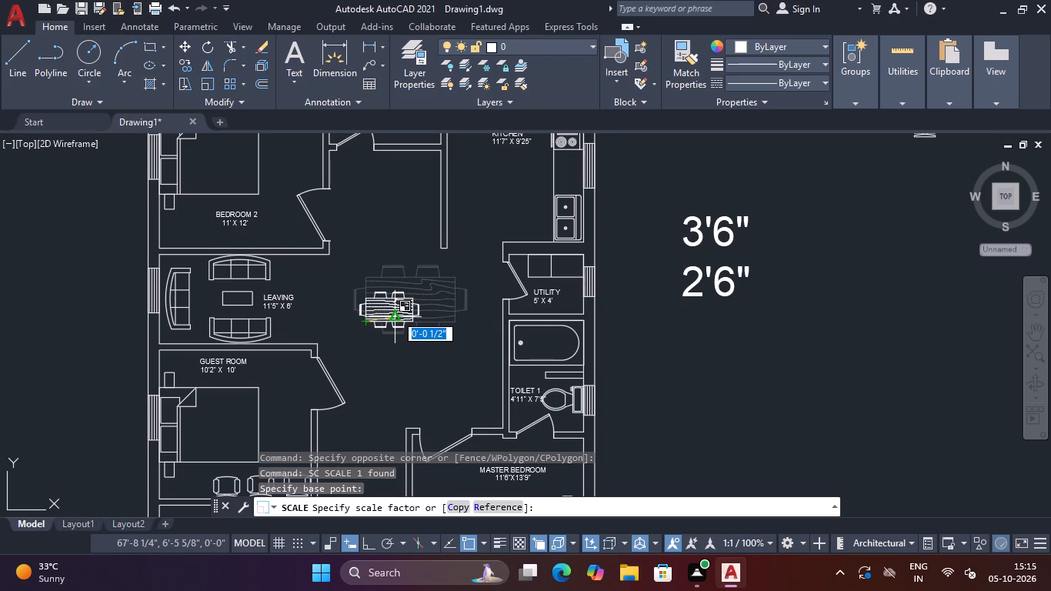
left_click(397, 310)
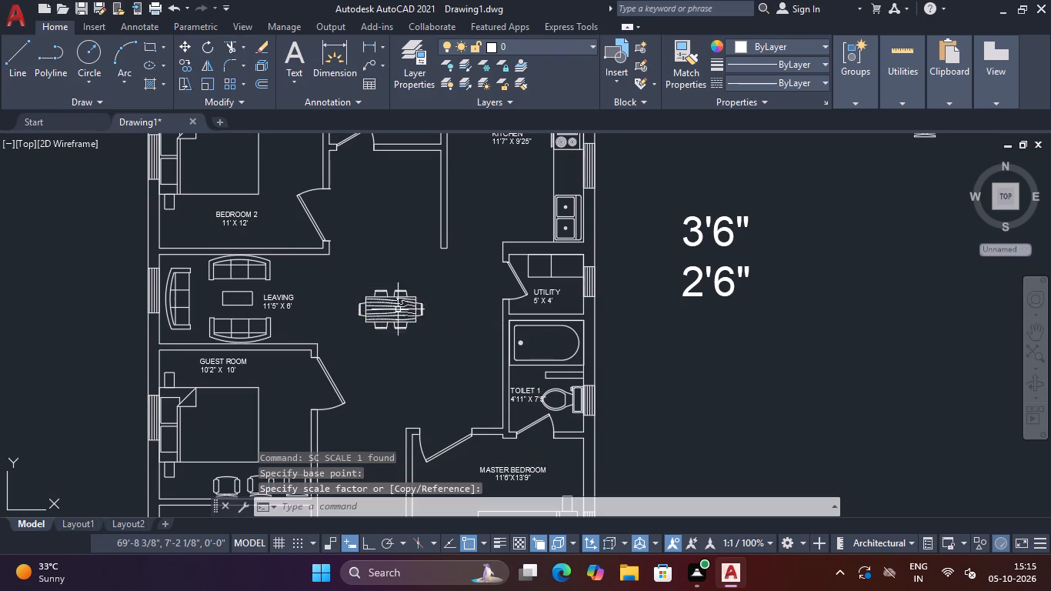
Move the reduced dining set slightly toward the utility room, centring it better in the open hall.
left_click(425, 288)
left_click(392, 318)
type("M")
key("space")
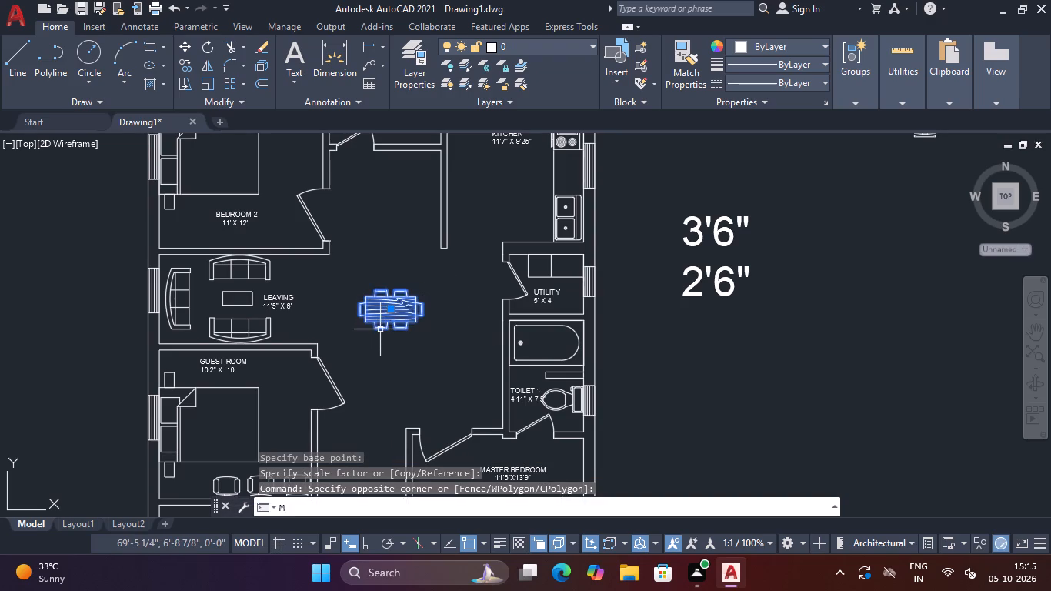
left_click(385, 323)
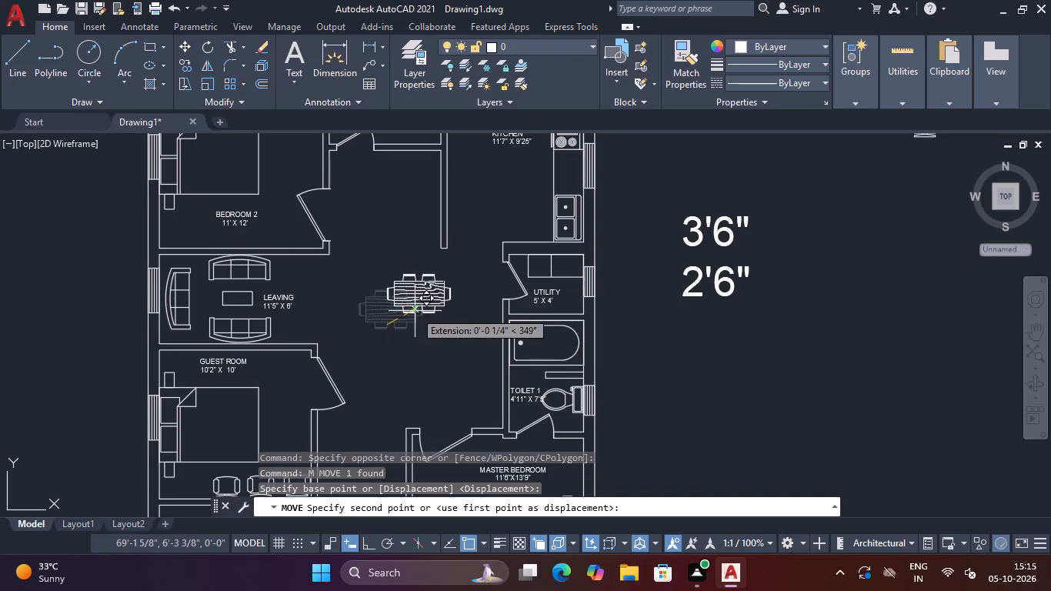
left_click(415, 311)
Add the multiline text label FOYER in the passage between the parking and the master bedroom.
middle_click_drag(412, 335, 474, 275)
middle_click_drag(475, 289, 496, 247)
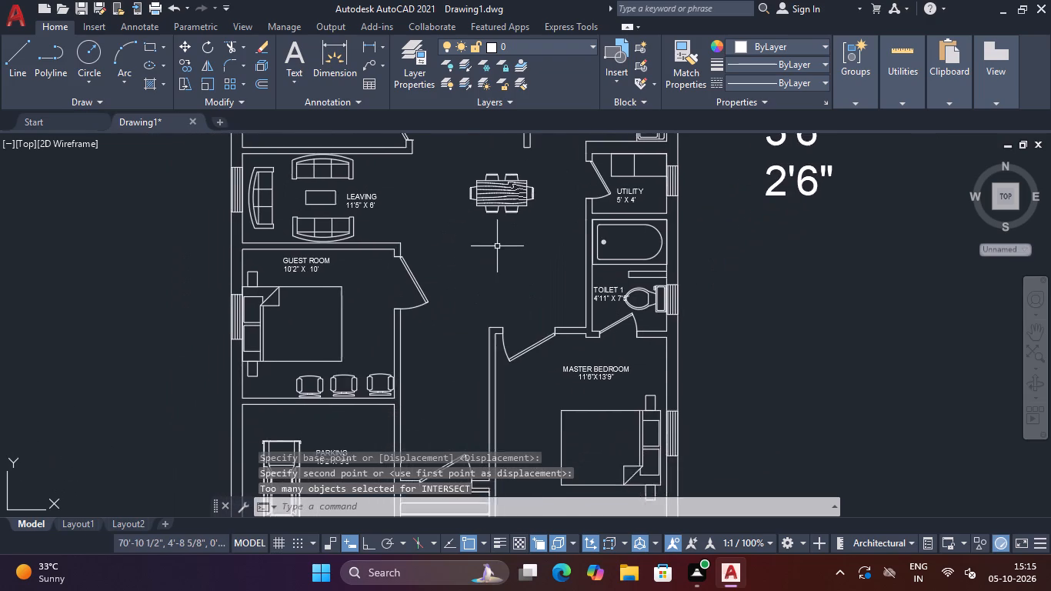
scroll(495, 246, "down", 1)
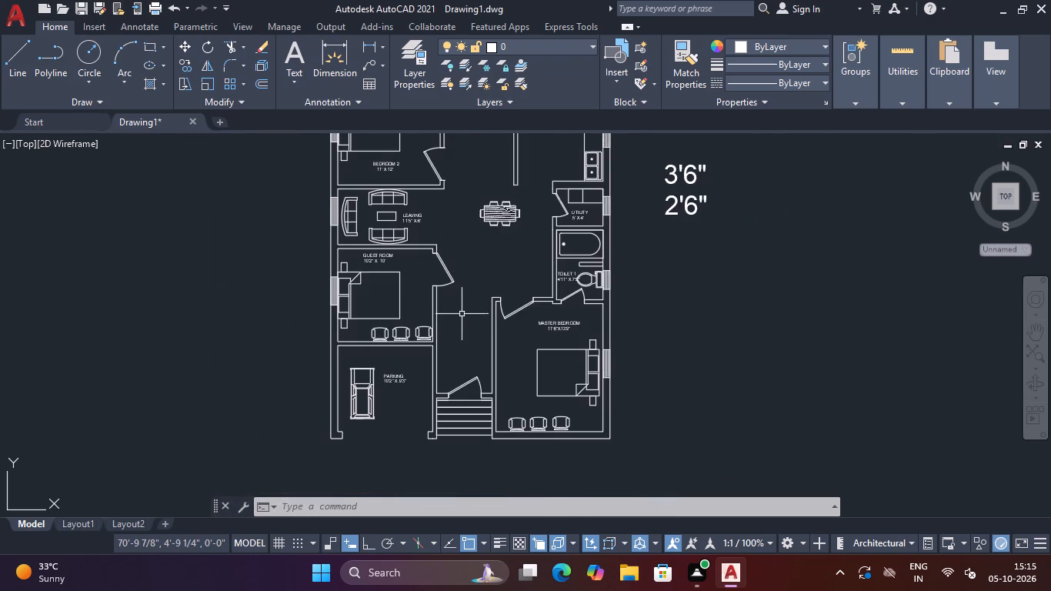
left_click(302, 52)
scroll(439, 352, "up", 3)
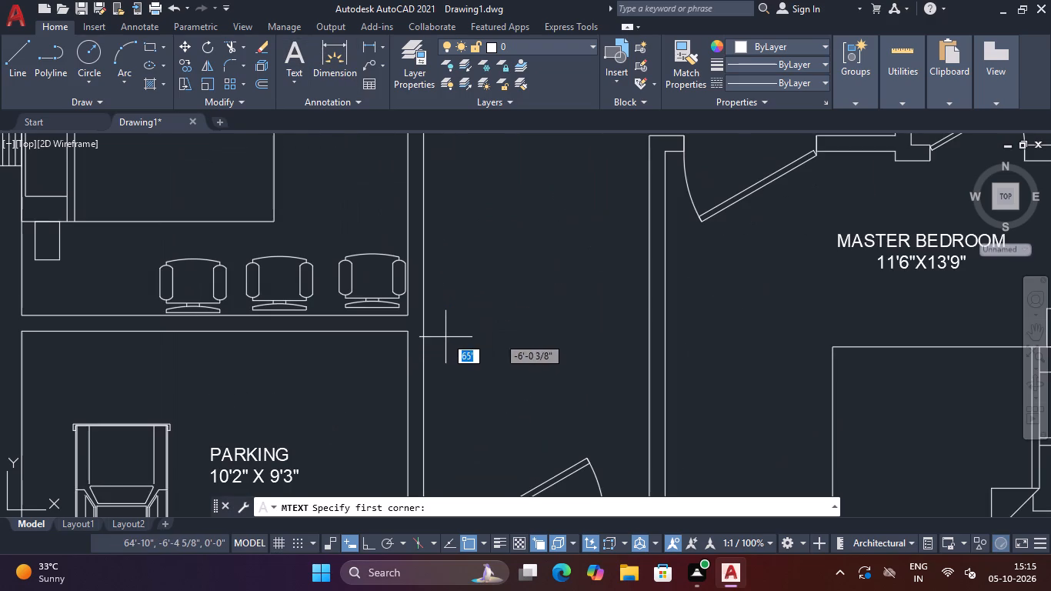
left_click(447, 333)
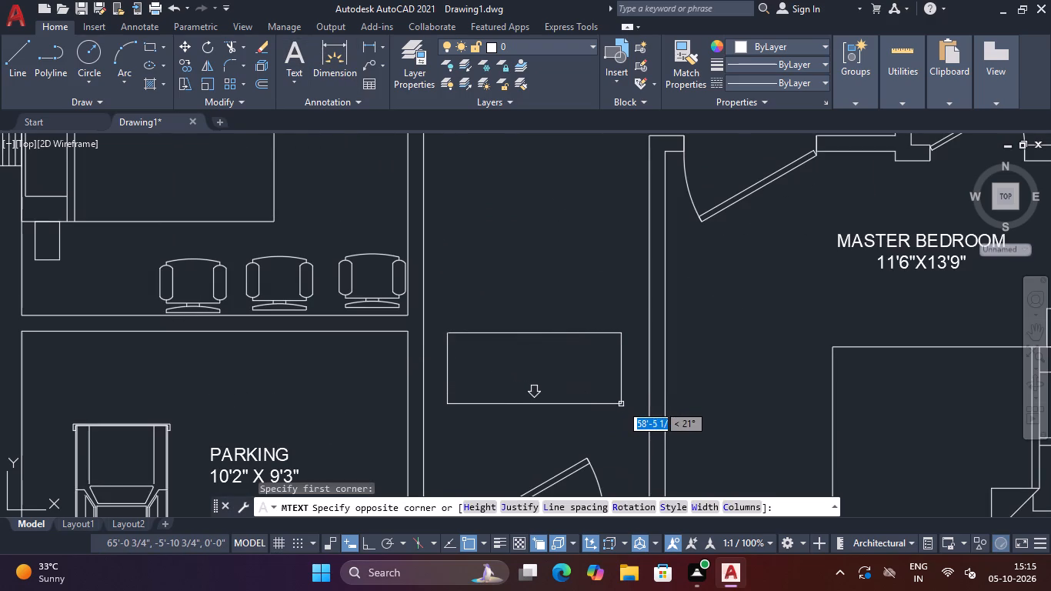
left_click(626, 404)
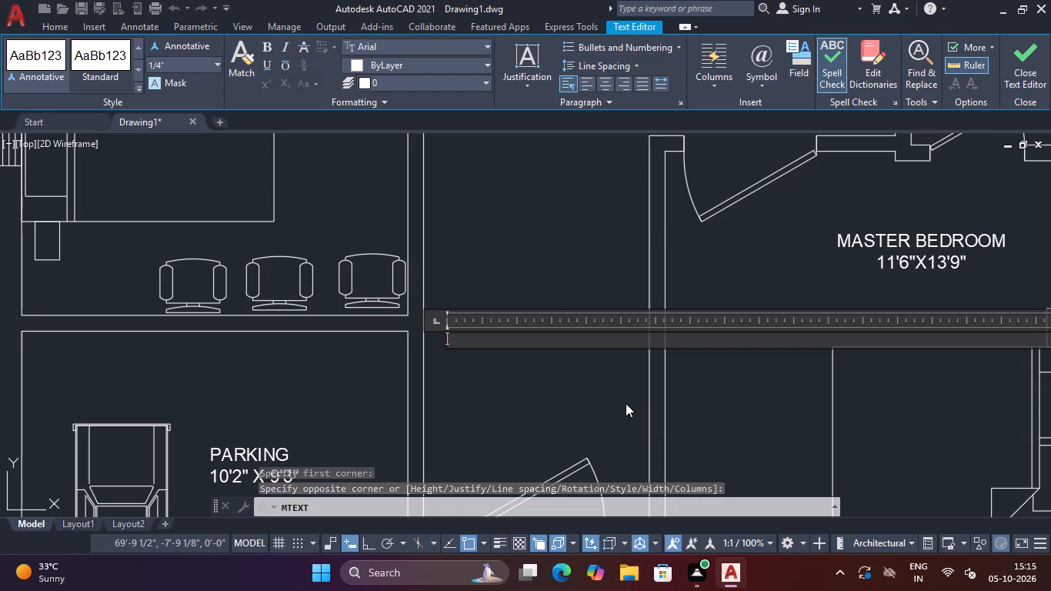
key("f")
key("o")
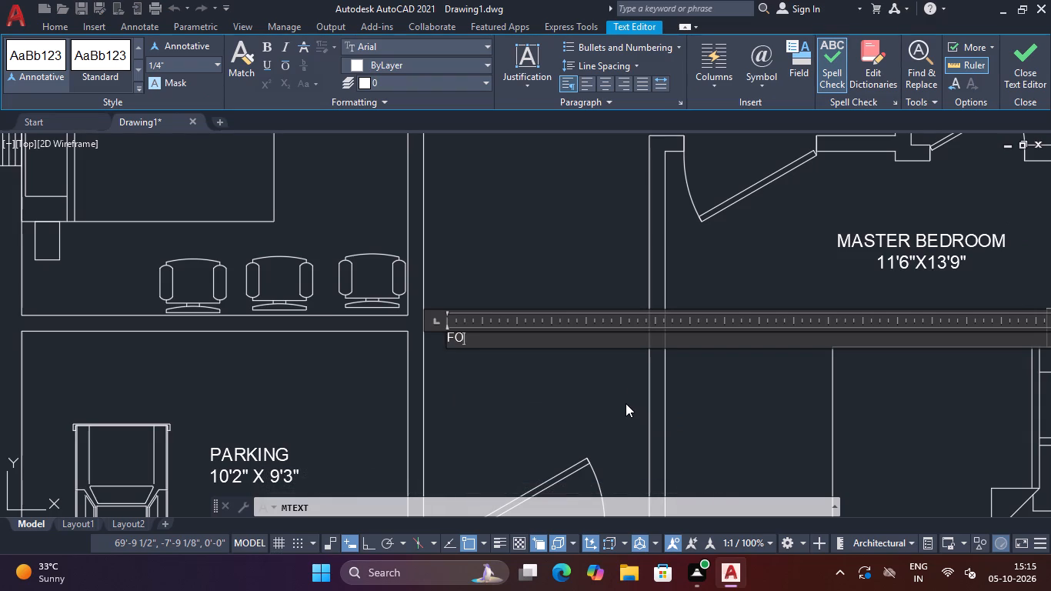
type("YER")
left_click(1033, 82)
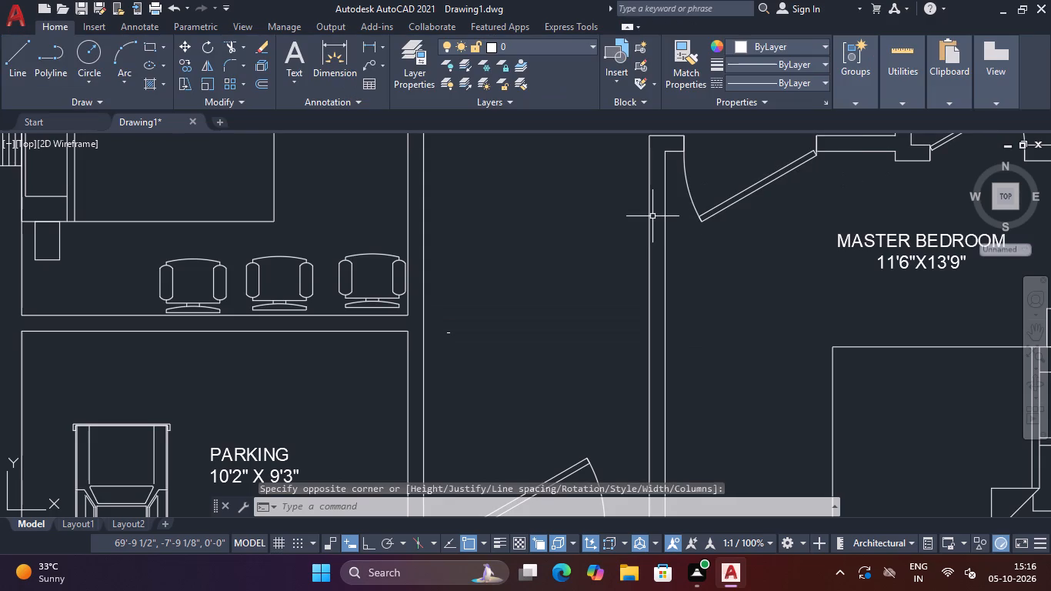
Measure the foyer's clear width between its two side walls with a linear dimension, without placing it.
type("DLI")
key("space")
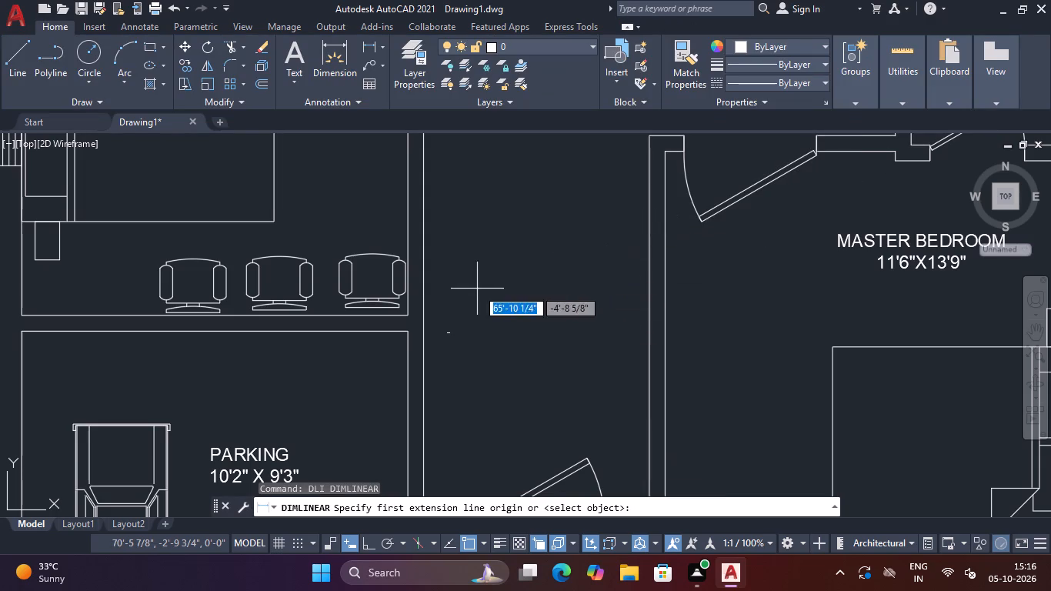
left_click(425, 303)
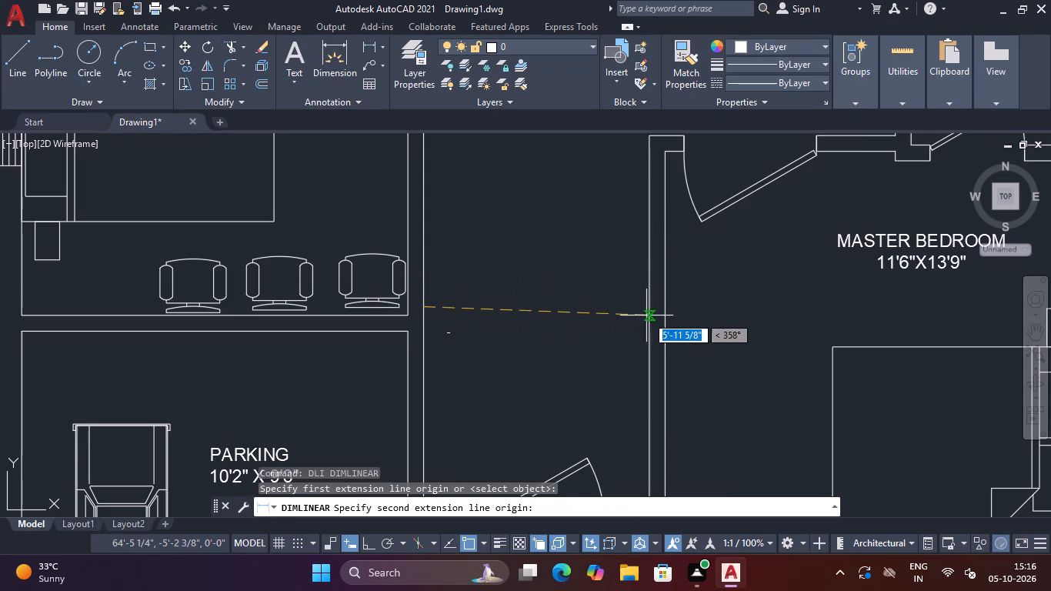
left_click(646, 316)
key("Escape")
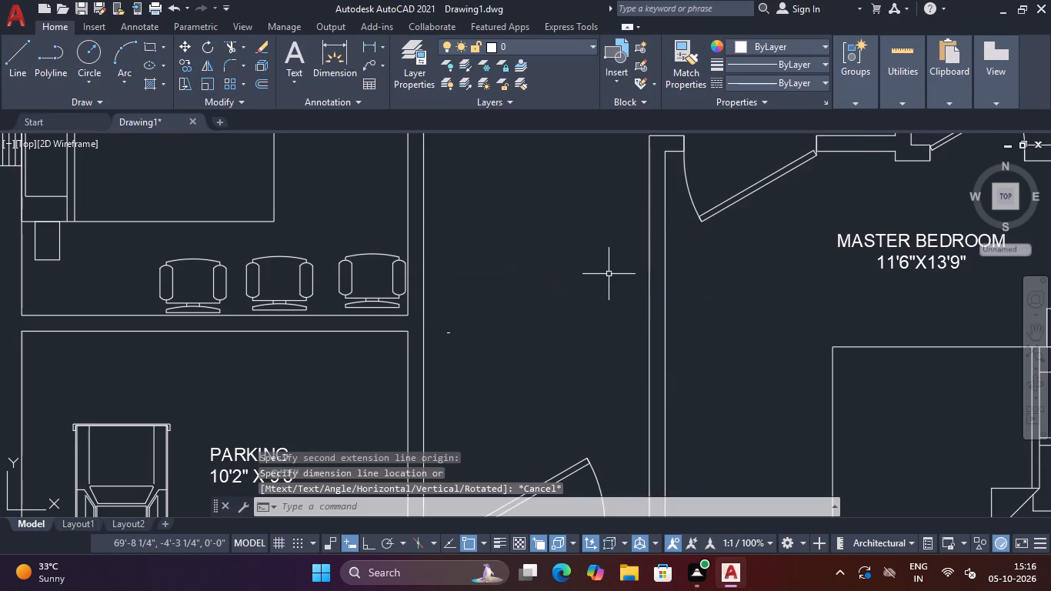
Edit the FOYER label to add the size 6' X 5' on a second line.
double_click(450, 334)
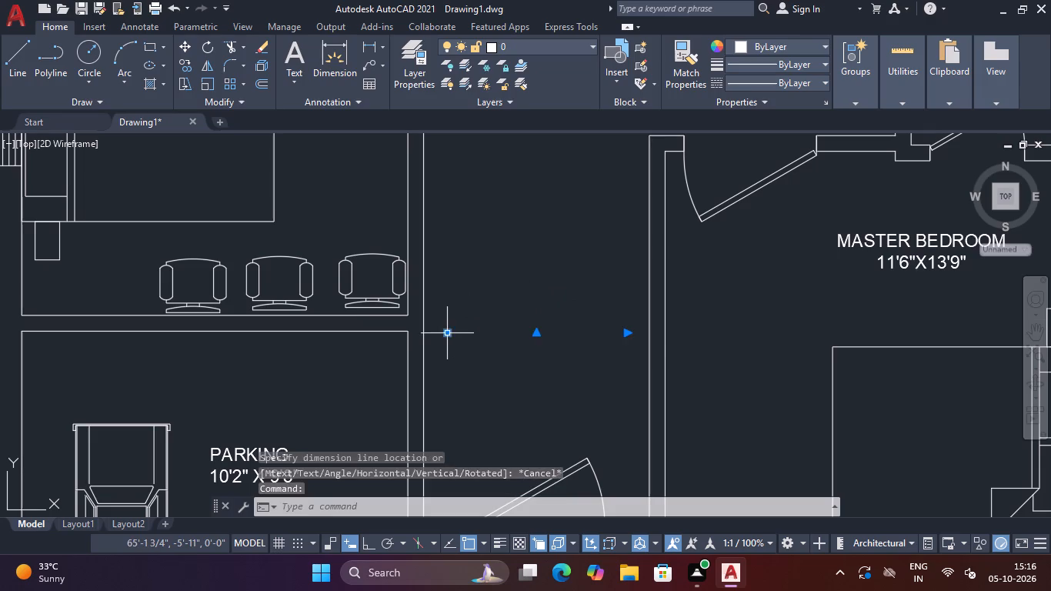
left_click(496, 334)
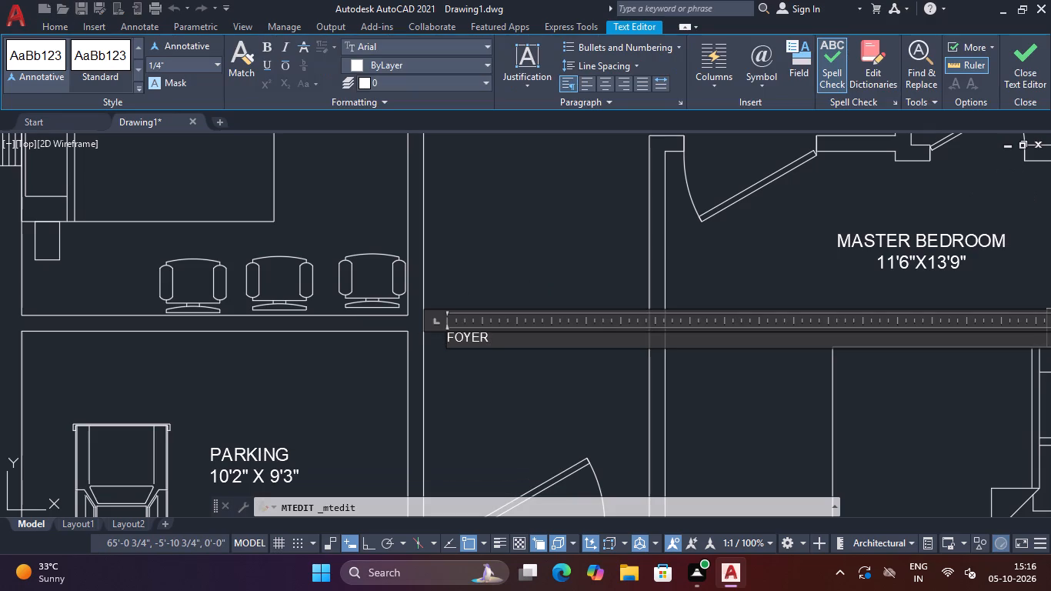
key("Return")
type("6'")
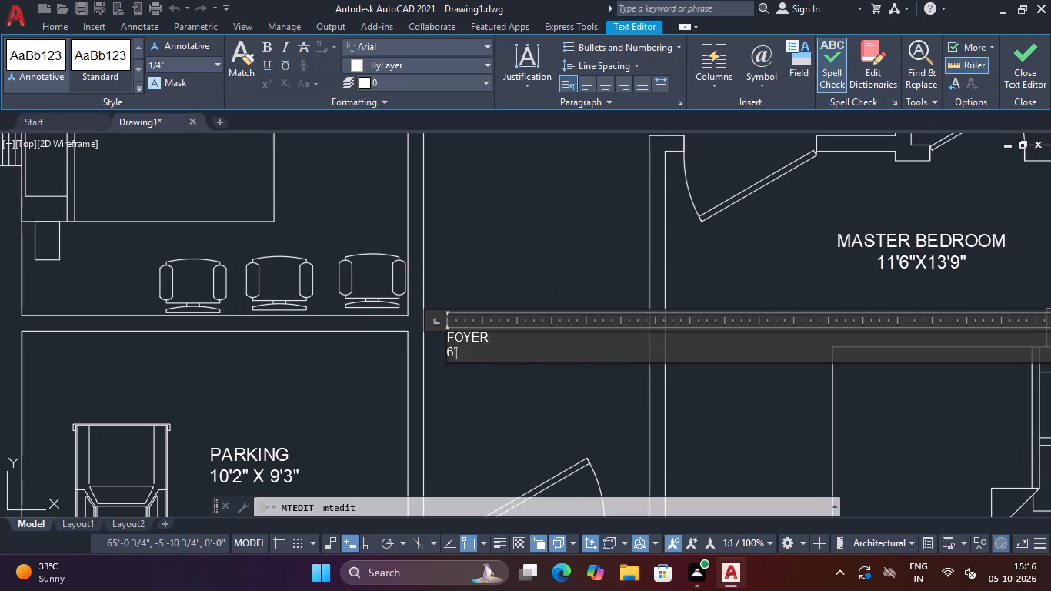
key("space")
type("X")
key("space")
type("5'")
left_click(1012, 53)
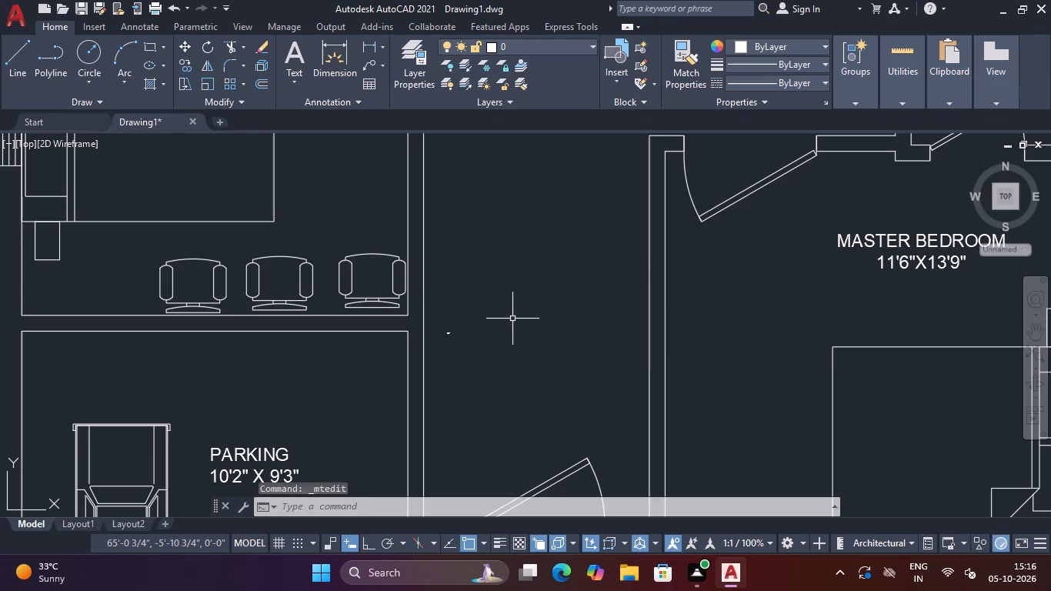
Match the properties of the PARKING label onto the FOYER label.
type("MA")
key("space")
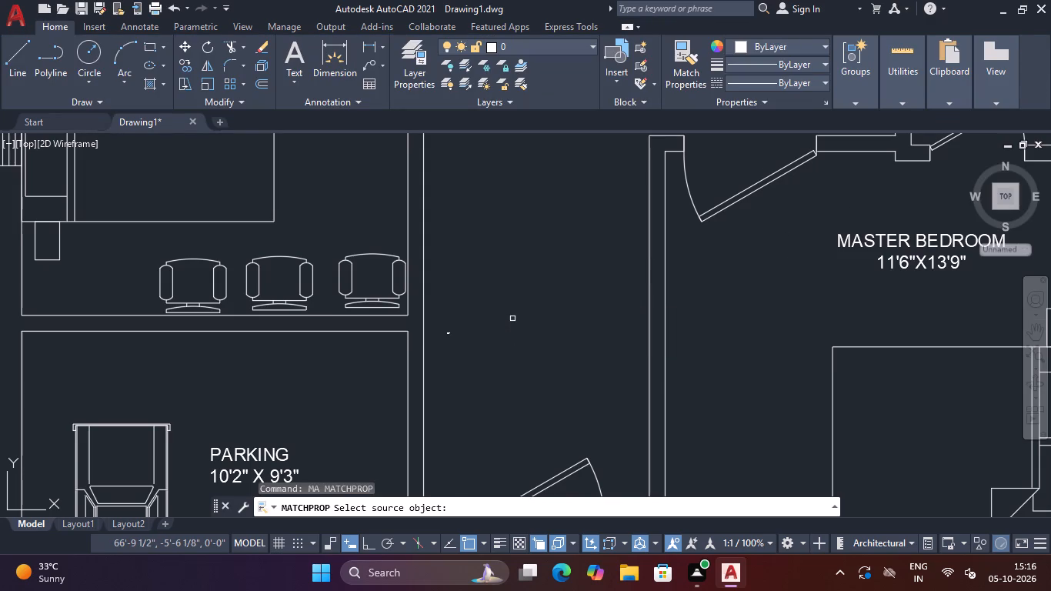
double_click(279, 450)
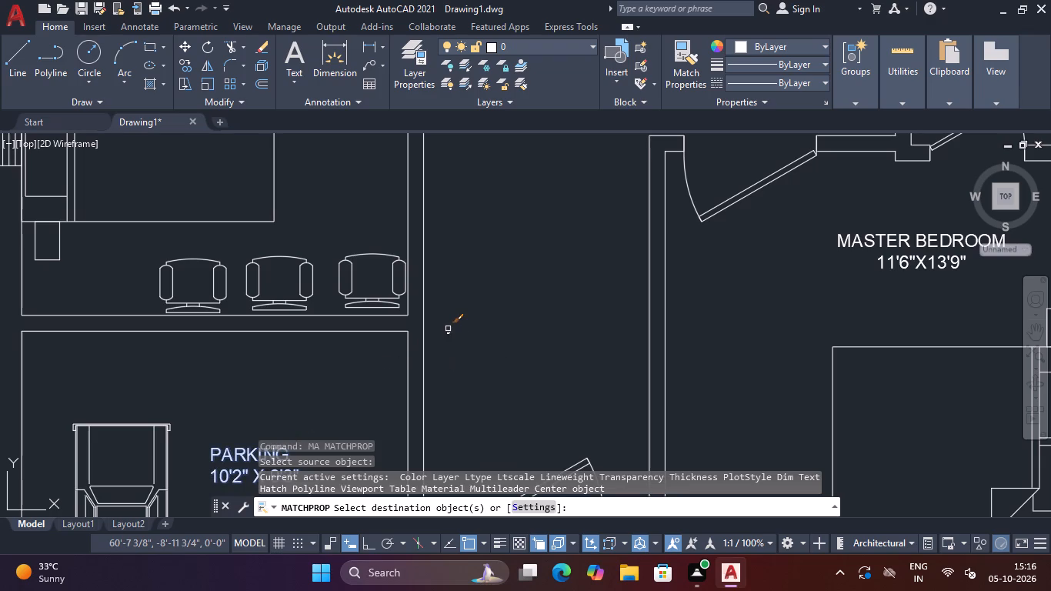
left_click(450, 336)
key("Escape")
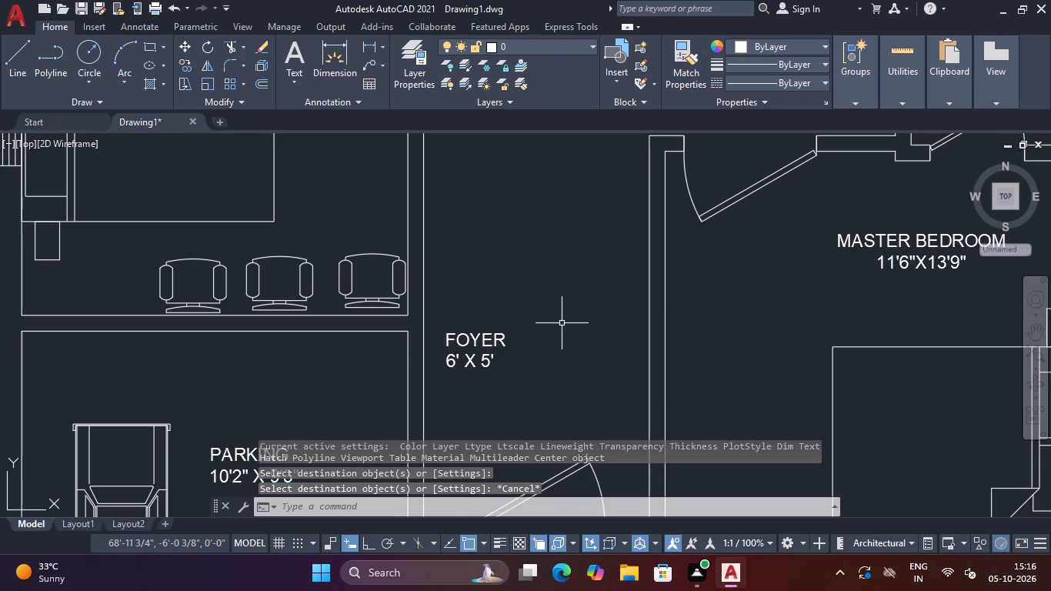
Move the FOYER label toward the middle of the passage, just above the entrance door.
left_click(562, 323)
left_click(477, 359)
type("M")
key("space")
left_click(476, 359)
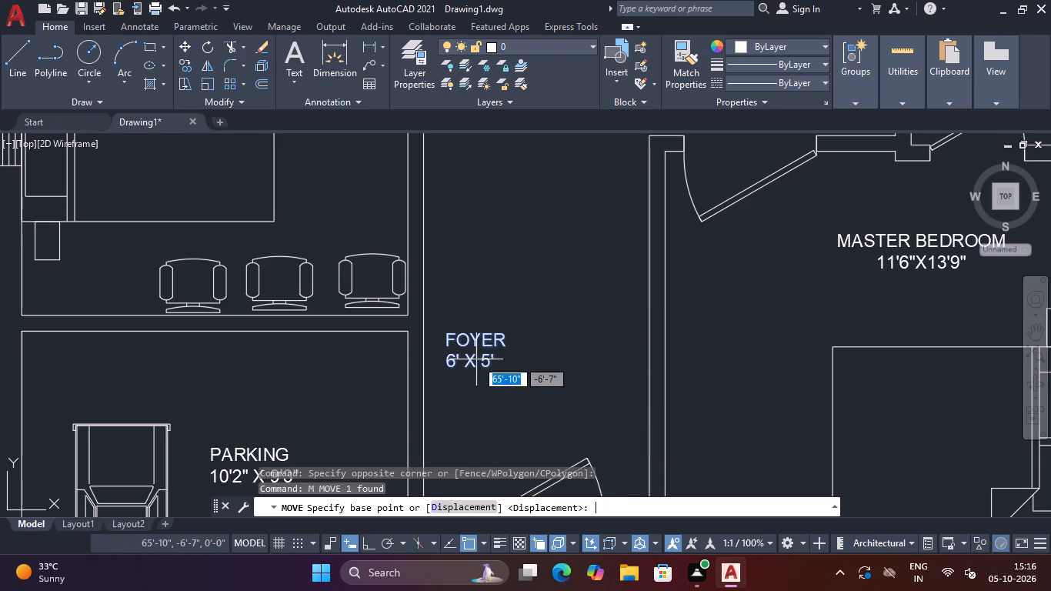
left_click(485, 342)
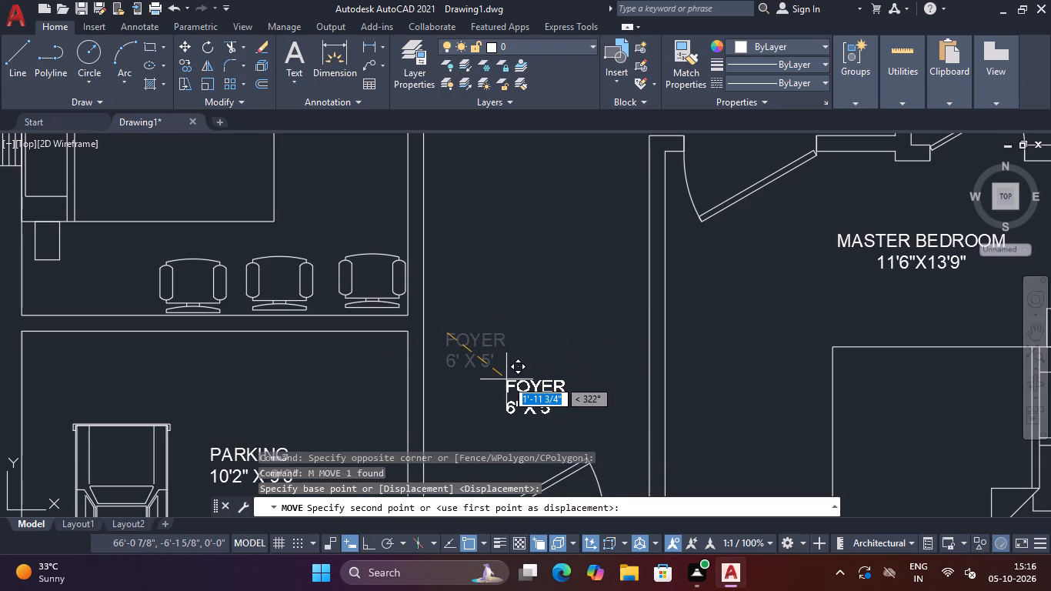
left_click(502, 379)
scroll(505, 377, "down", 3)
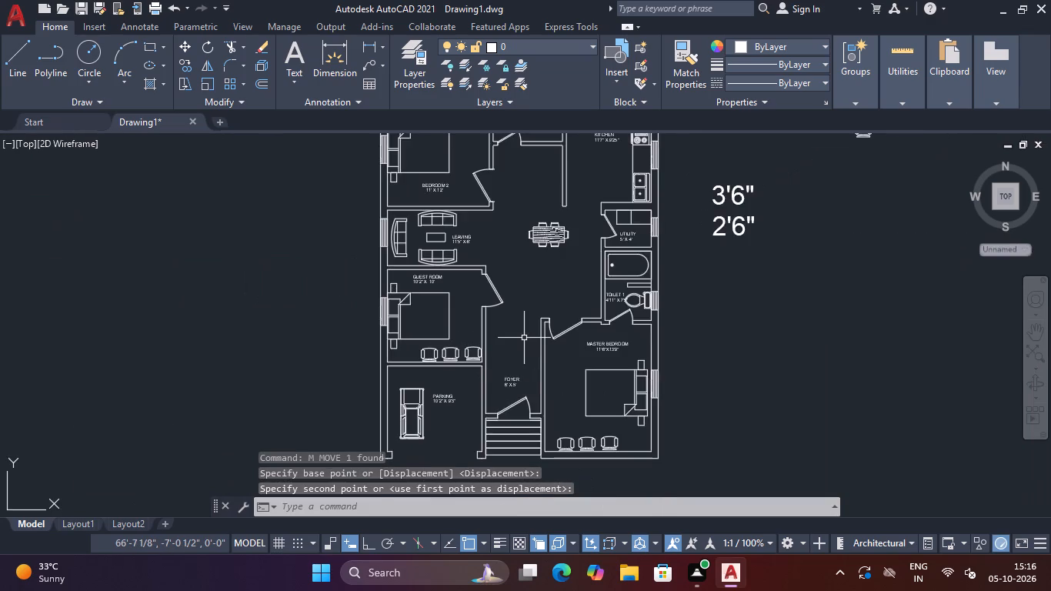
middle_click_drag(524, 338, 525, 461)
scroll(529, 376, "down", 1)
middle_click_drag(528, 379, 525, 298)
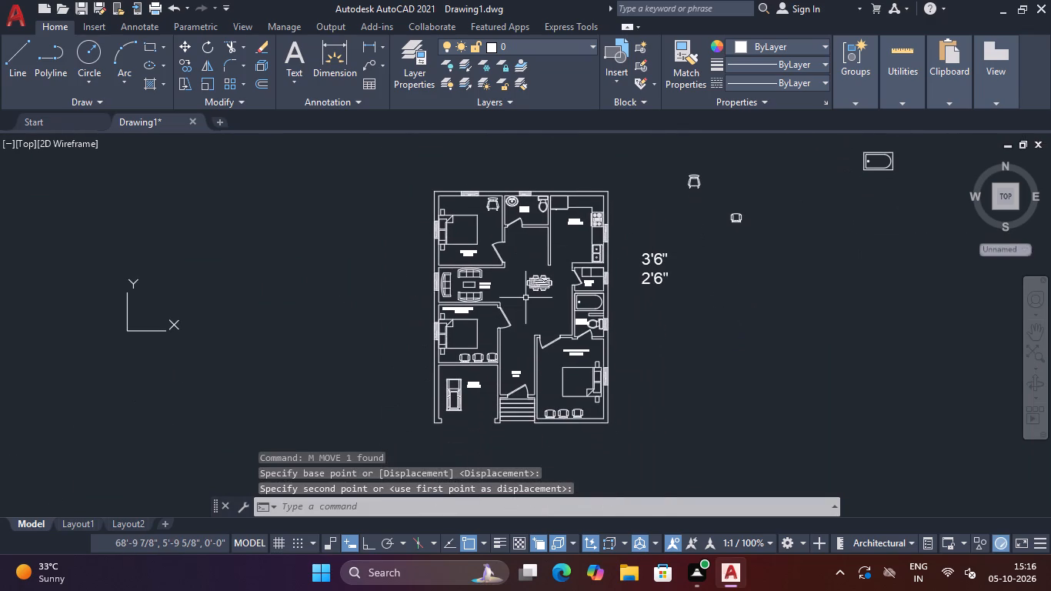
Hatch the east exterior wall sections and connected partitions, from the master bedroom up to the kitchen, with a solid fill in colour 99,100,102.
scroll(601, 353, "up", 1)
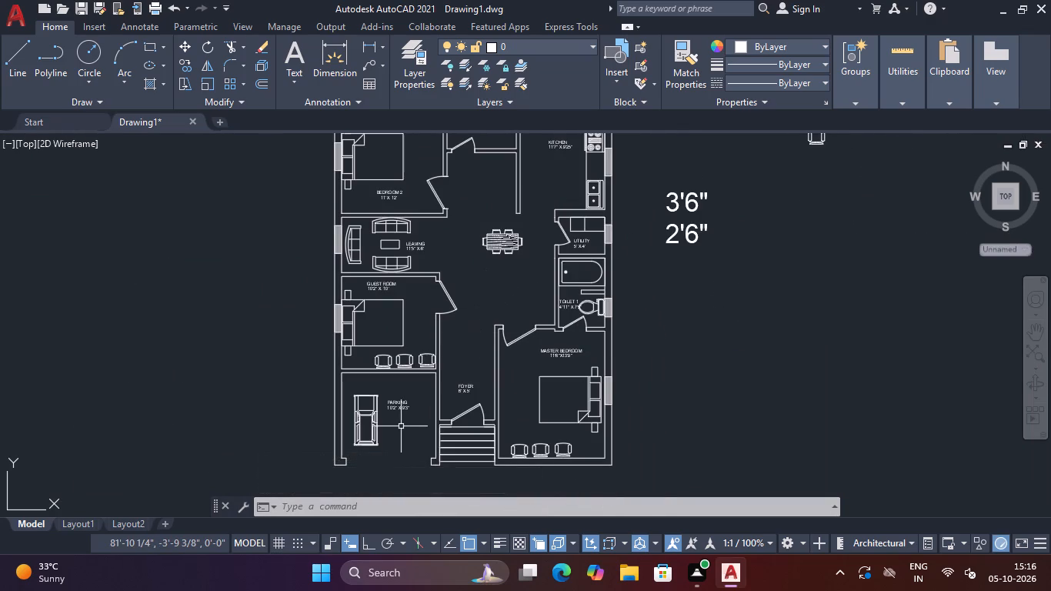
scroll(403, 442, "up", 1)
scroll(412, 445, "down", 2)
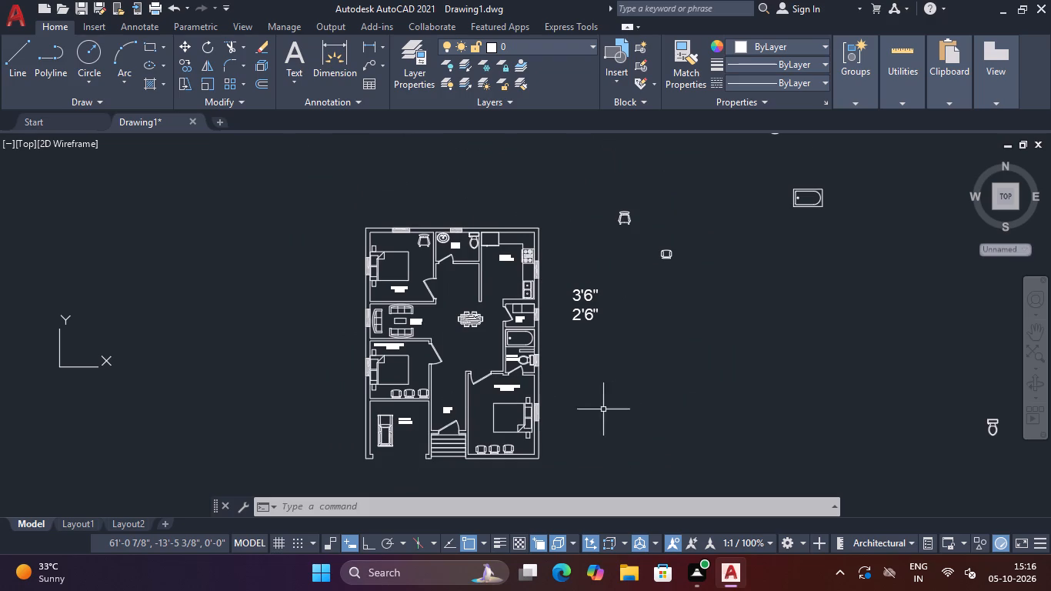
scroll(517, 409, "up", 1)
scroll(570, 368, "up", 3)
scroll(570, 368, "down", 2)
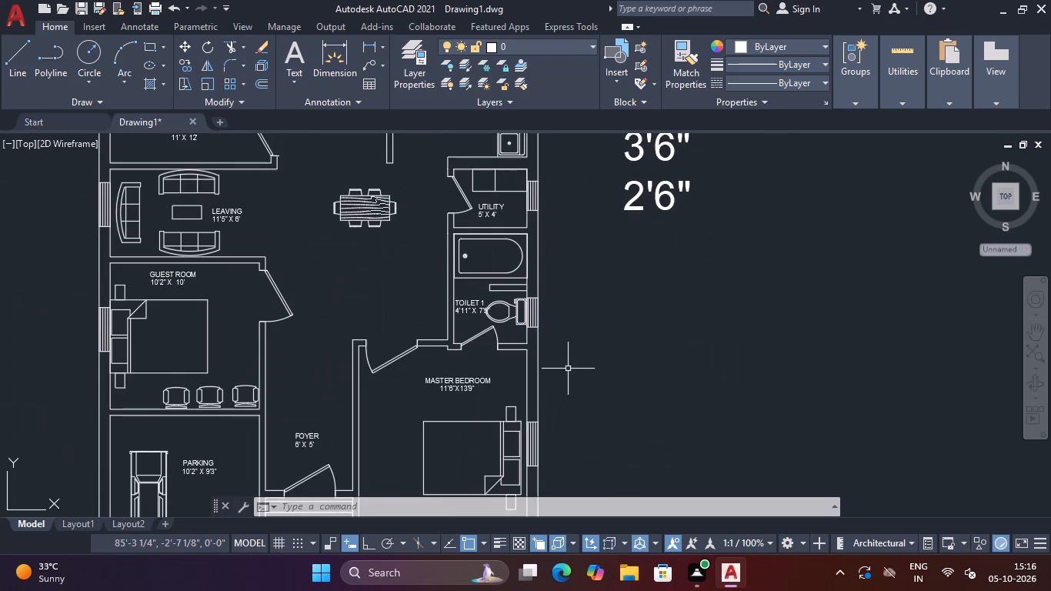
middle_click_drag(568, 369, 586, 338)
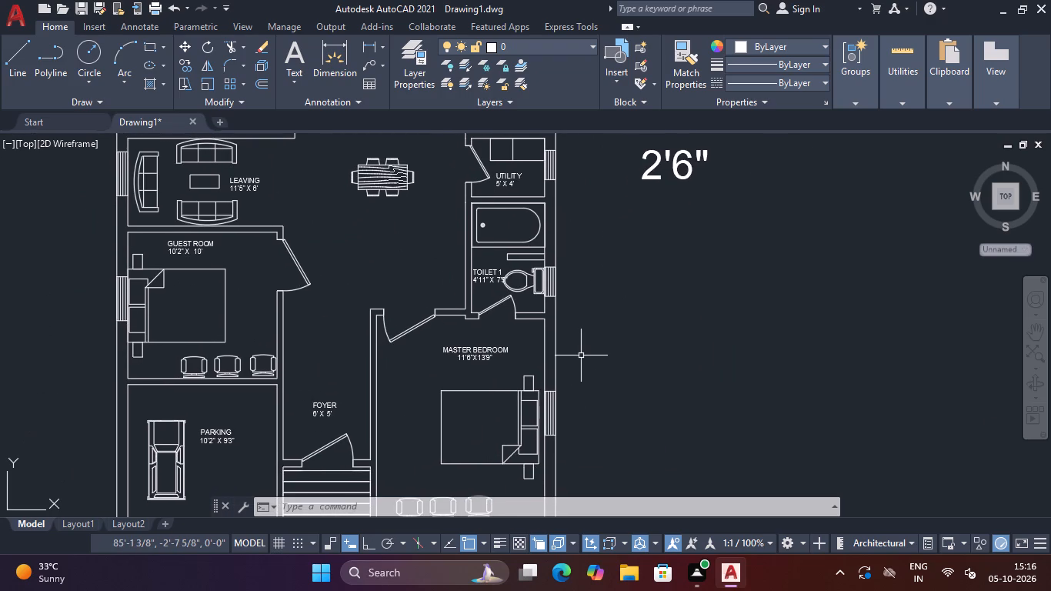
type("H")
key("space")
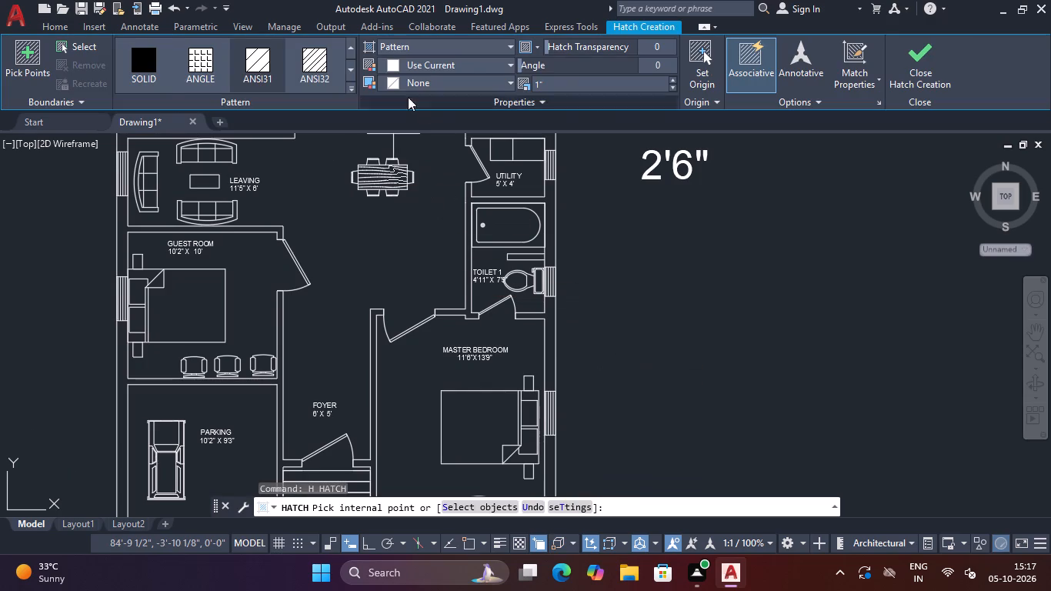
left_click(135, 52)
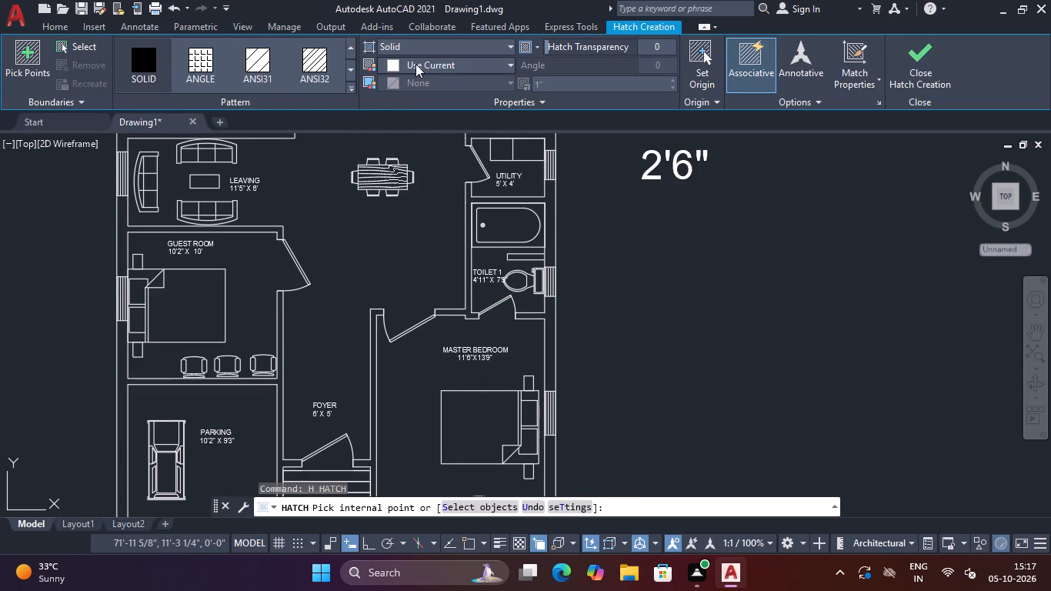
left_click(415, 64)
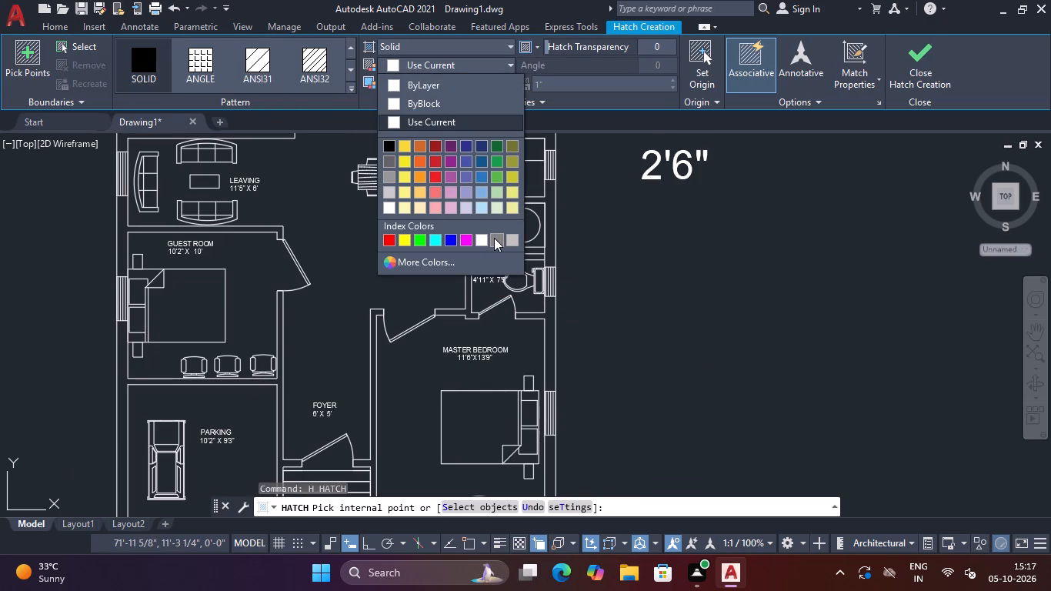
left_click(390, 165)
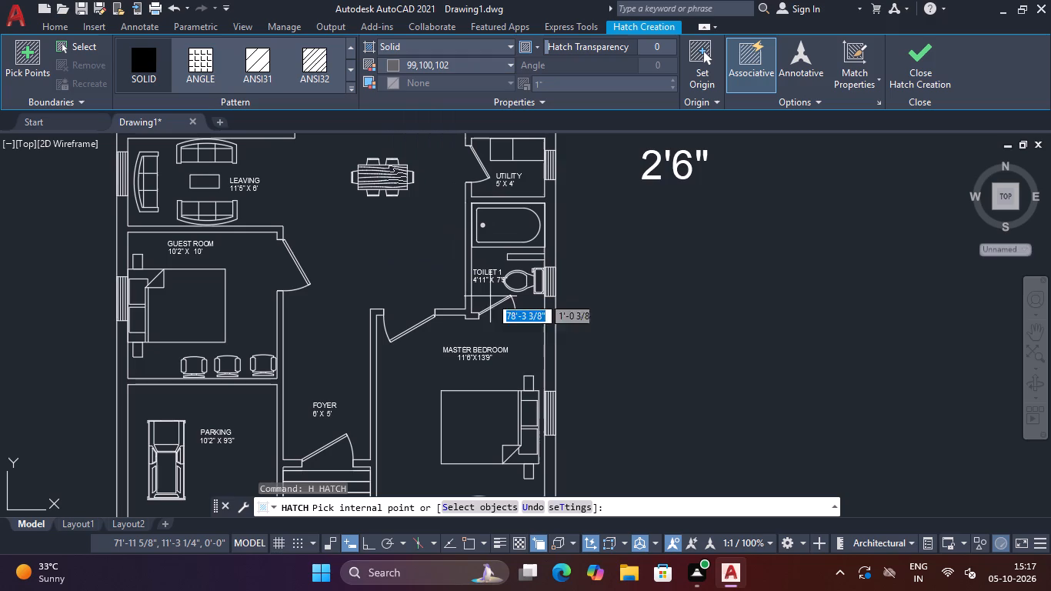
left_click(554, 346)
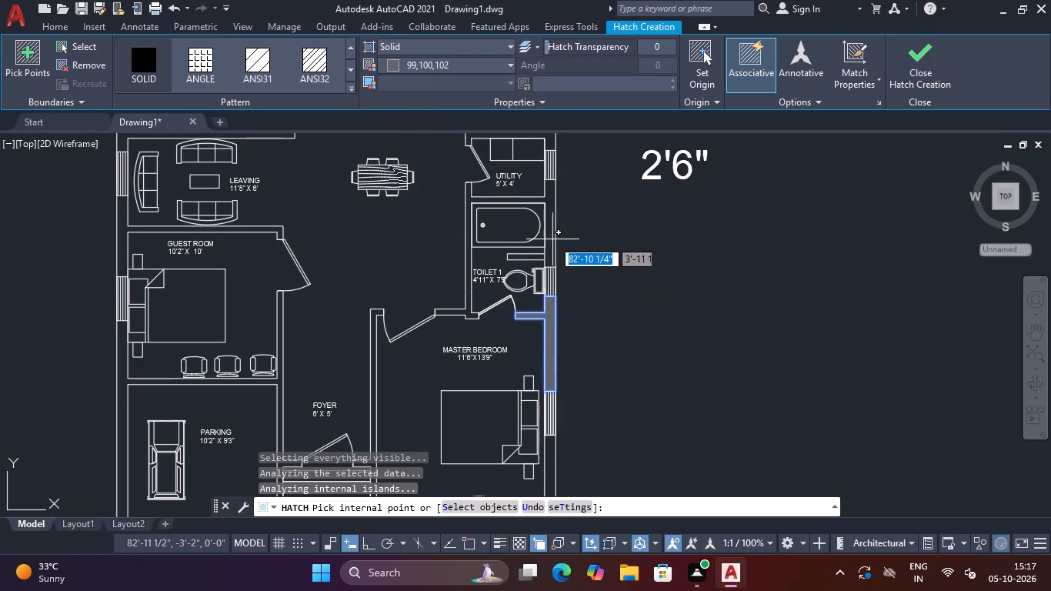
left_click(548, 232)
middle_click_drag(580, 229, 576, 386)
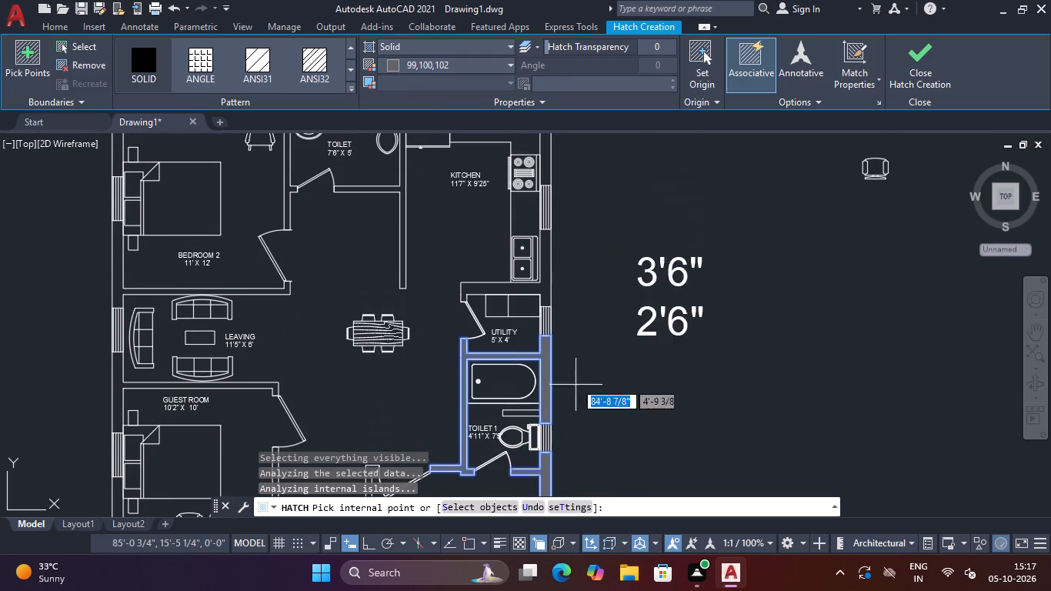
left_click(545, 286)
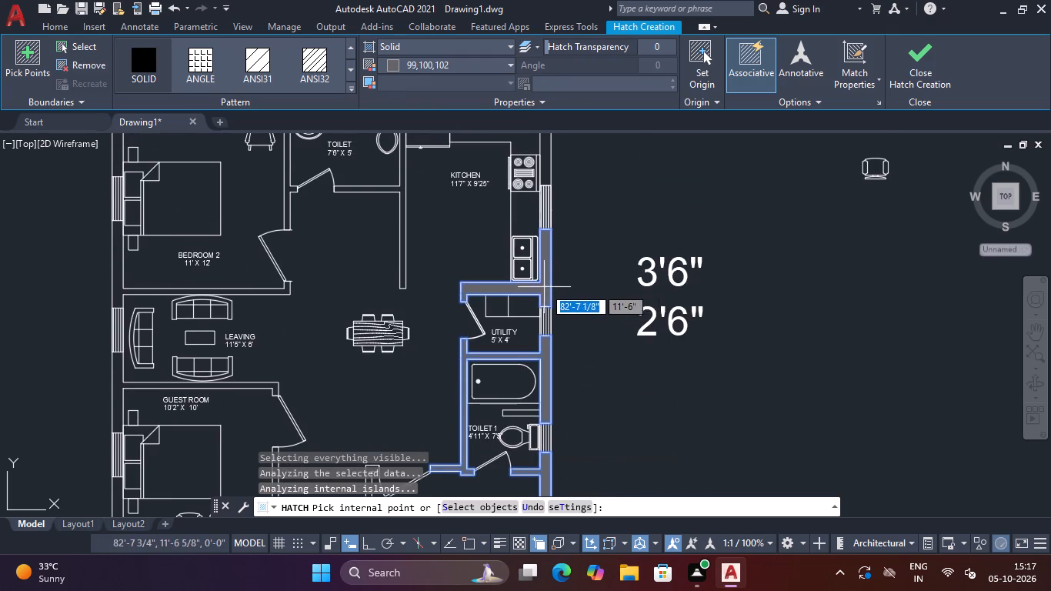
Add the north exterior wall sections and connected partitions around the kitchen, upper toilet and BEDROOM 2 to the solid hatch.
middle_click_drag(578, 257, 565, 399)
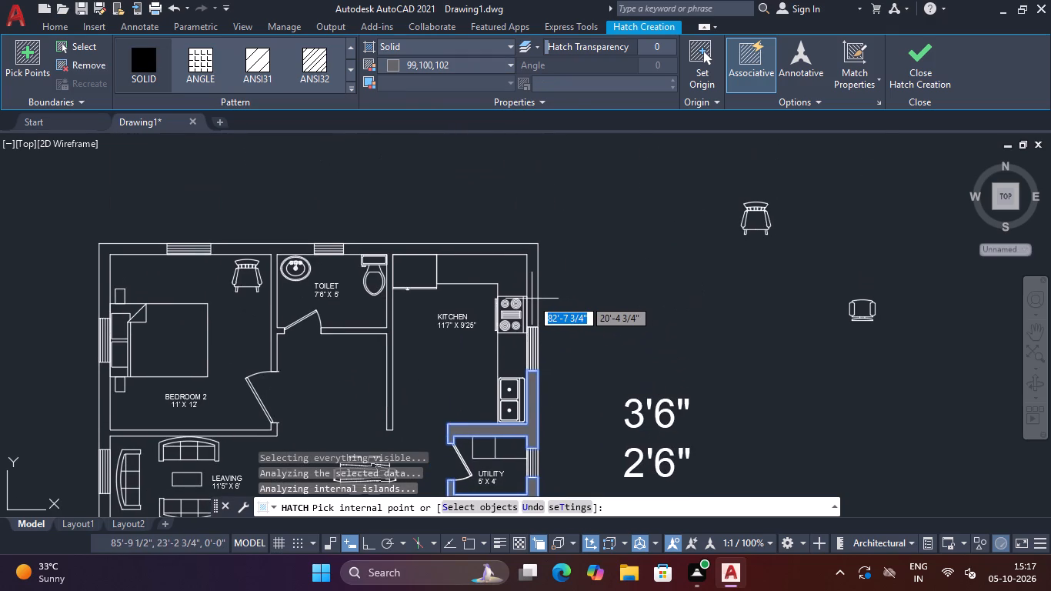
left_click(532, 250)
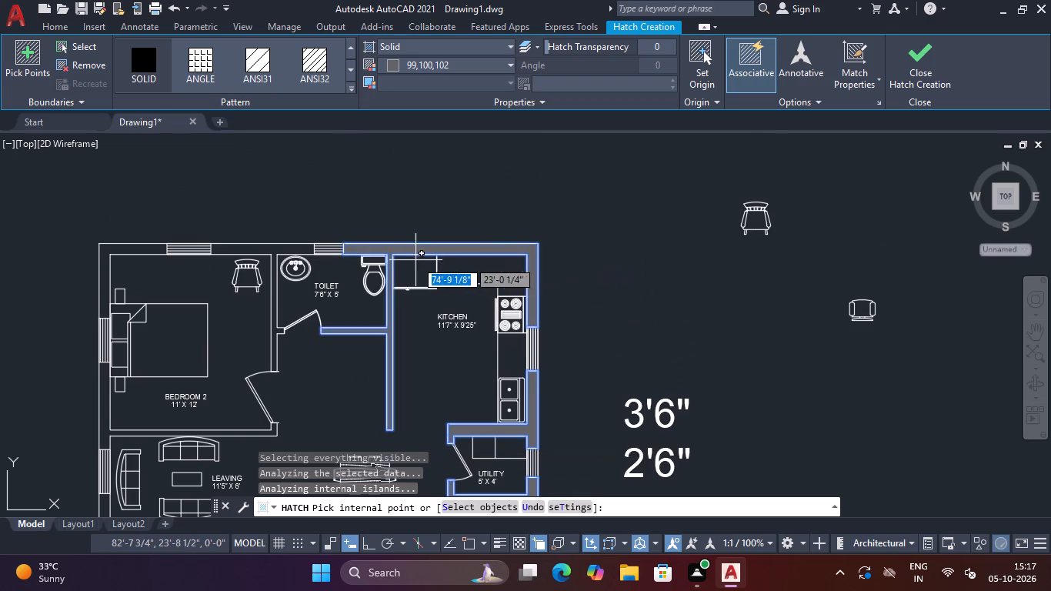
left_click(272, 252)
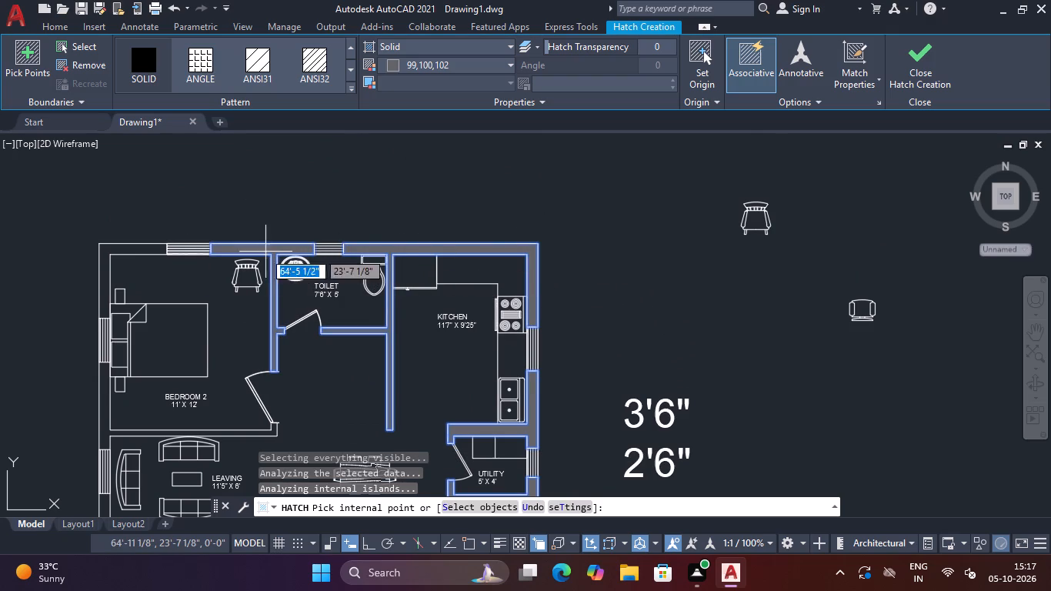
left_click(114, 250)
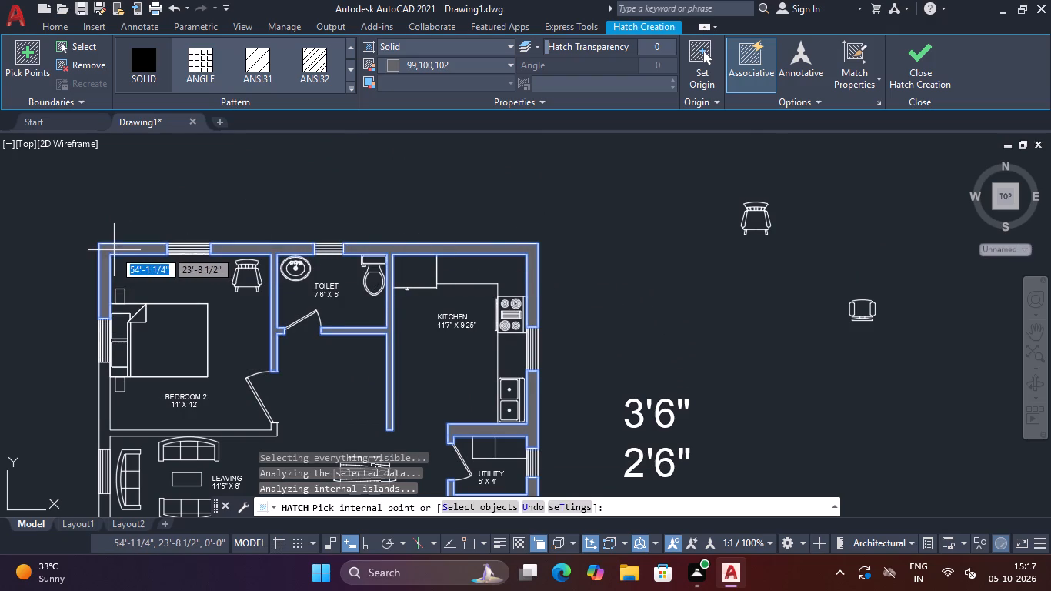
Add the west exterior walls and the walls around the guest room, parking, foyer and master bedroom to the hatch, and finish it.
middle_click_drag(53, 297, 255, 132)
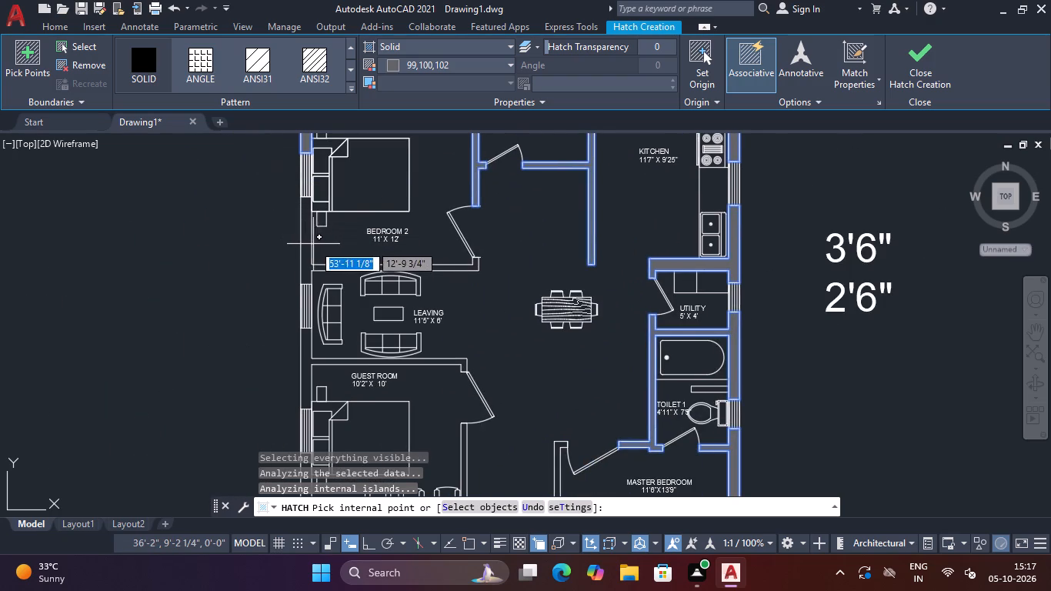
left_click(304, 244)
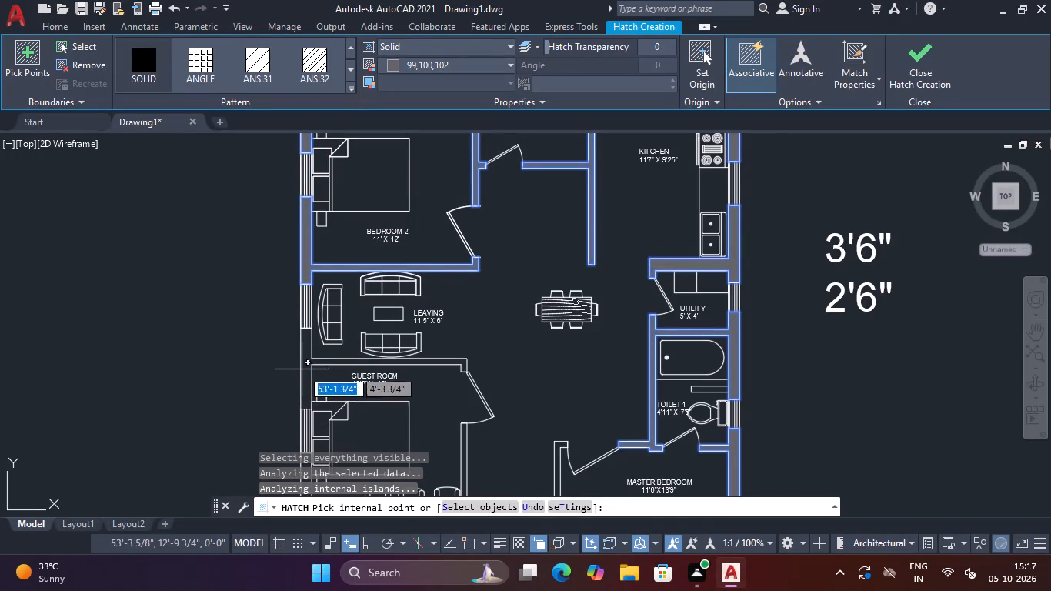
left_click(304, 361)
middle_click_drag(252, 376, 266, 343)
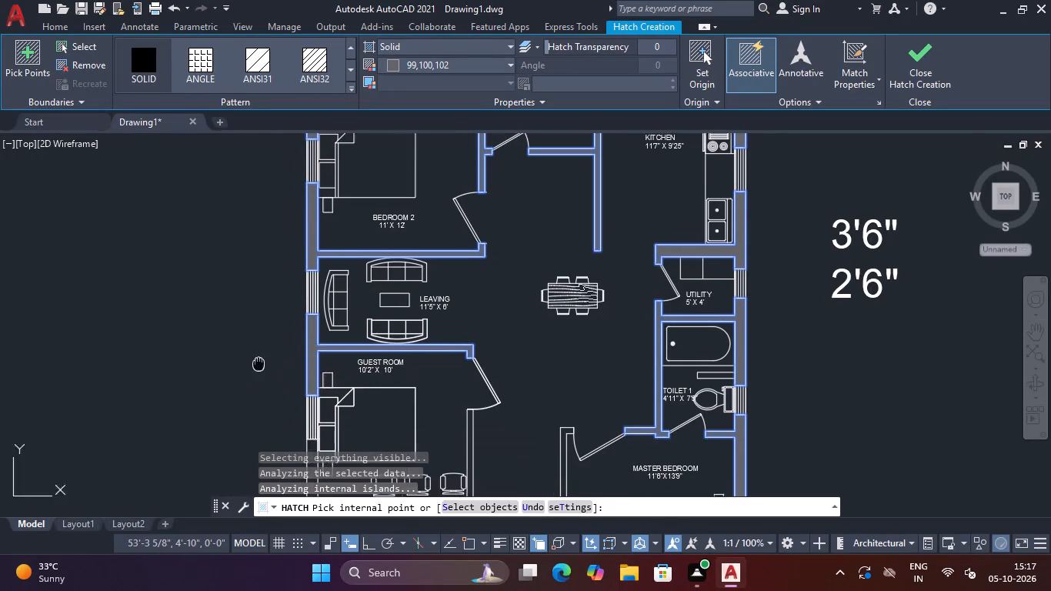
middle_click_drag(266, 343, 354, 199)
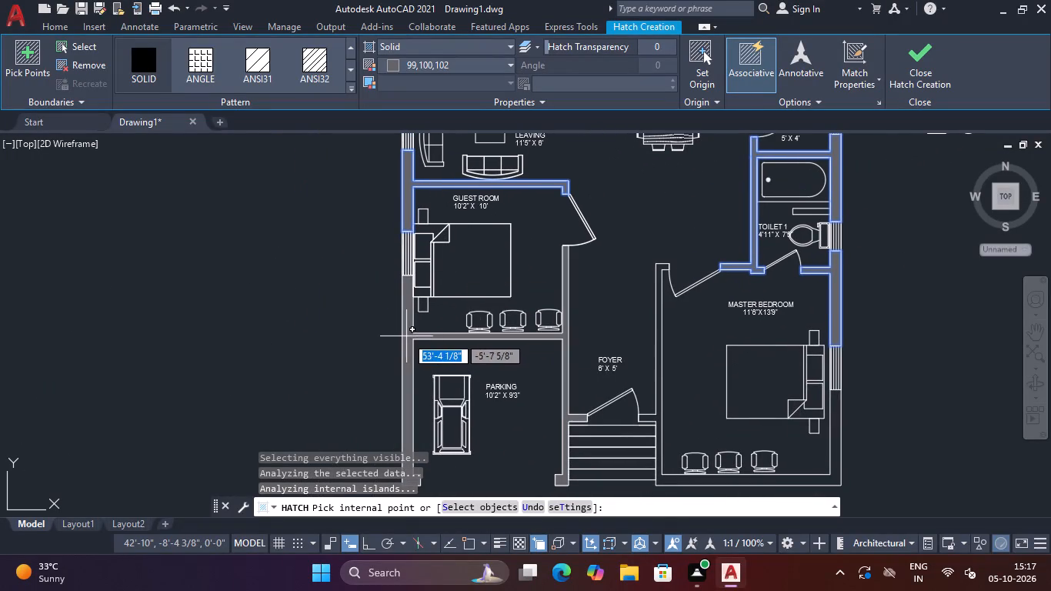
left_click(406, 336)
middle_click_drag(267, 369, 333, 161)
middle_click_drag(597, 374, 395, 462)
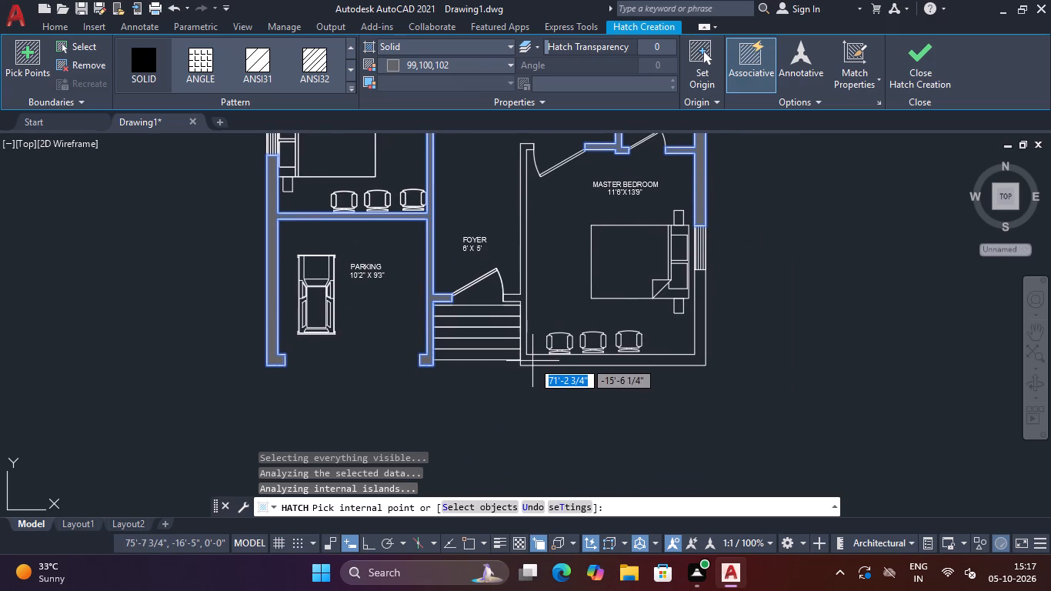
left_click(524, 363)
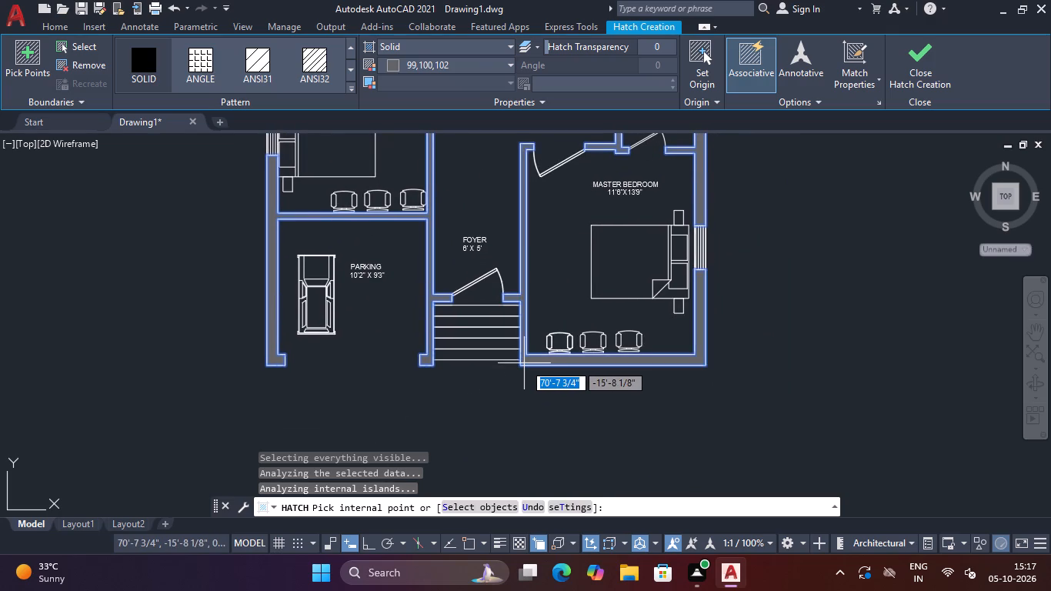
scroll(525, 362, "down", 2)
middle_click_drag(513, 258, 512, 317)
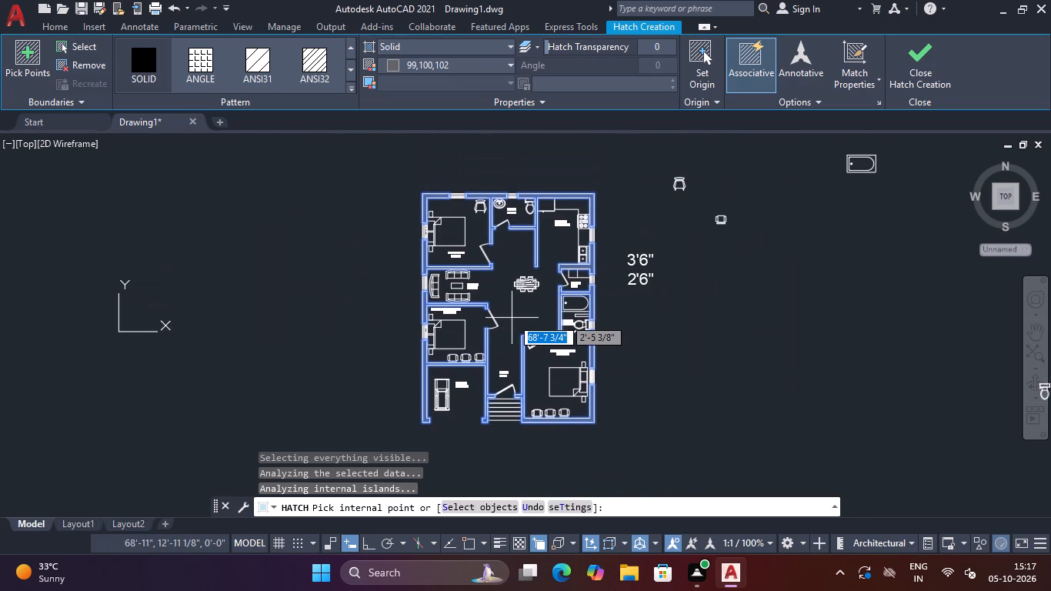
scroll(525, 309, "up", 1)
left_click(905, 68)
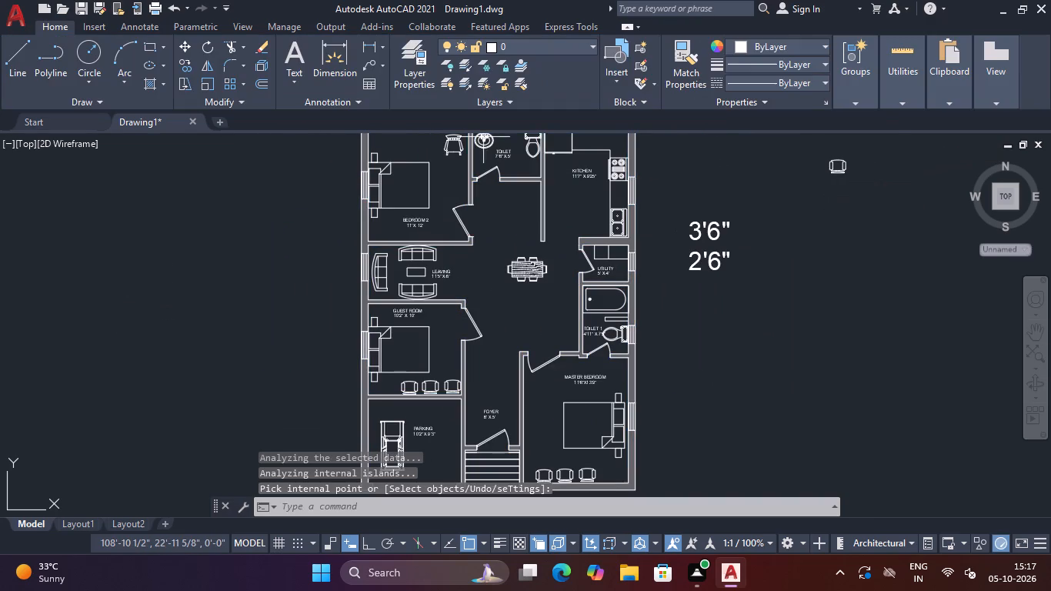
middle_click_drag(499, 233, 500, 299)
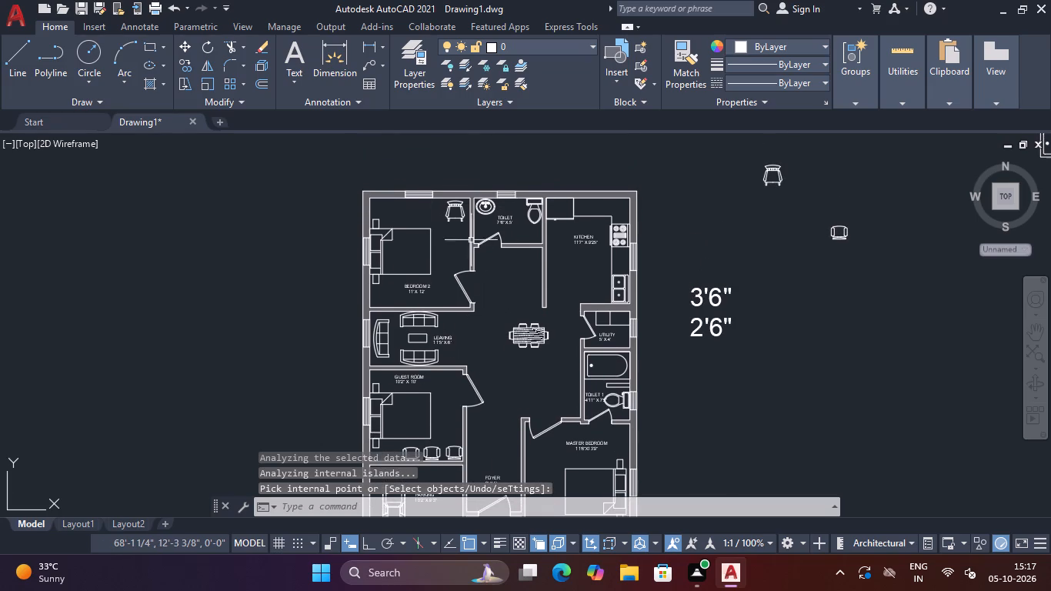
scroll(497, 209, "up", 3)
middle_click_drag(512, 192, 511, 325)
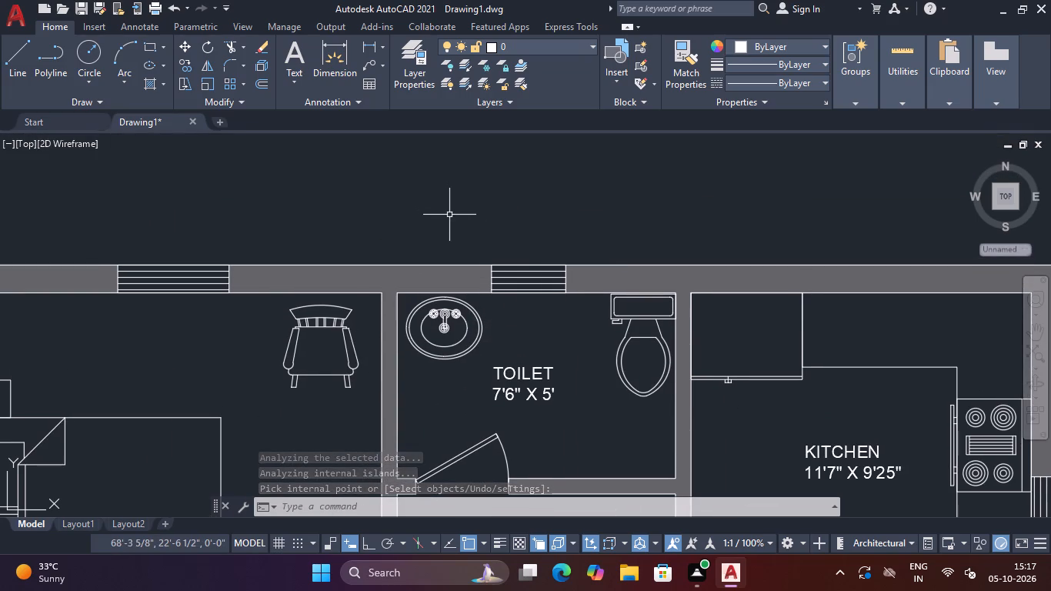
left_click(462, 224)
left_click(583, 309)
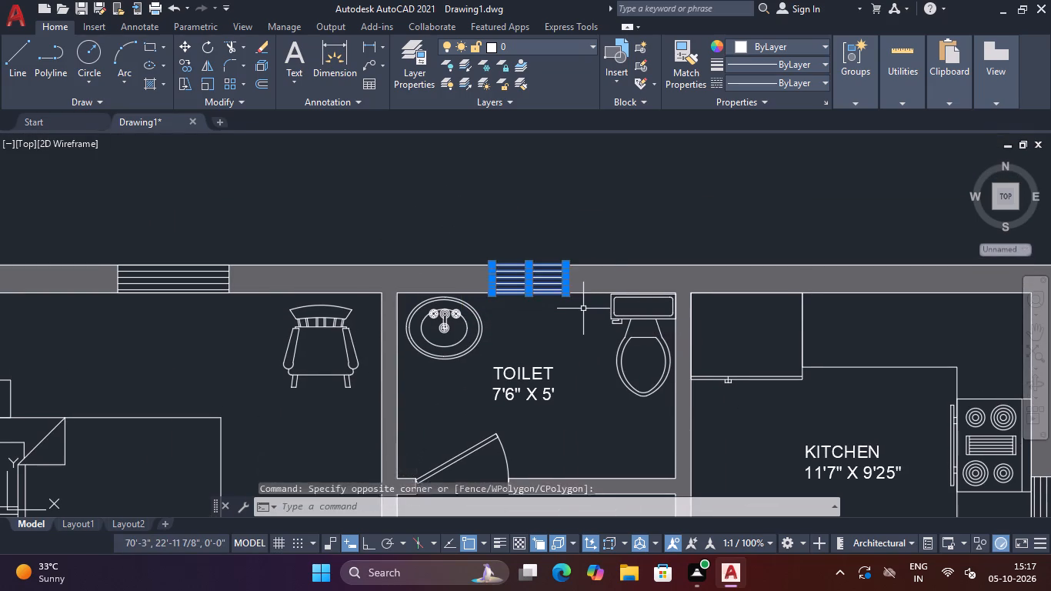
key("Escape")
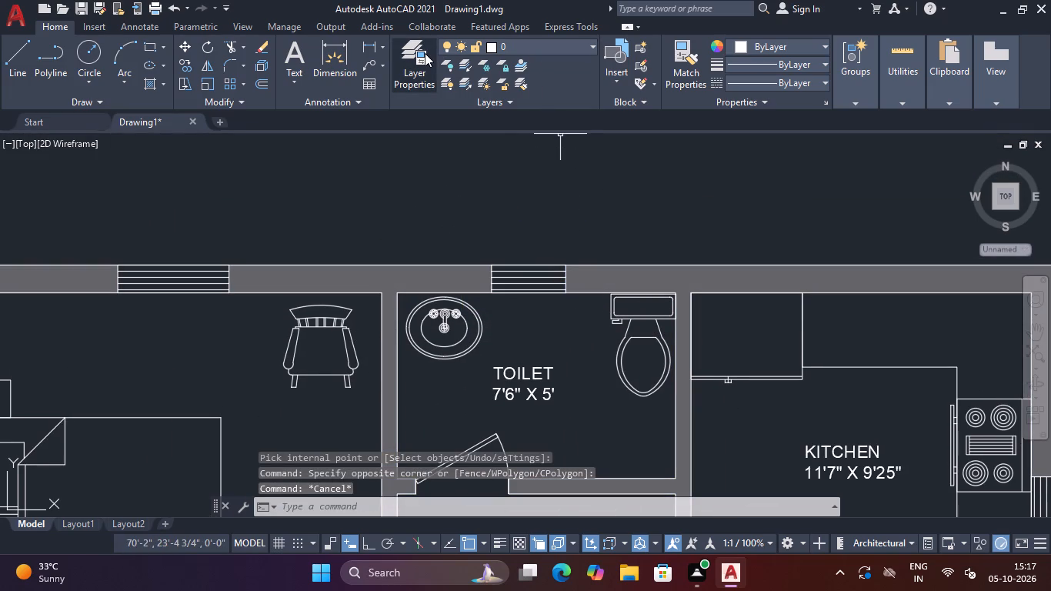
Create a new layer named WINDOW.
left_click(425, 53)
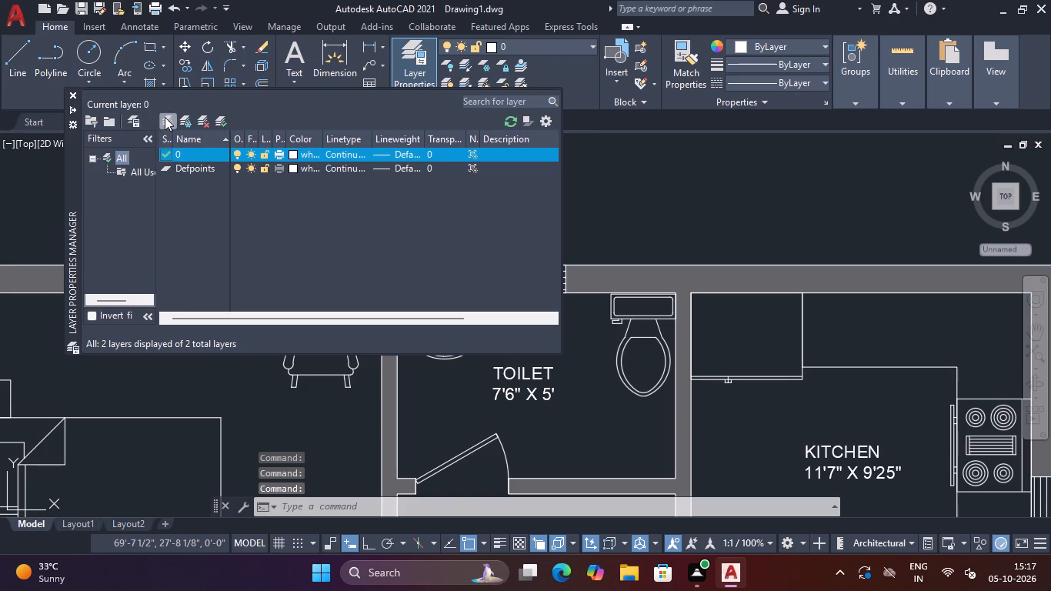
left_click(165, 117)
key("BackSpace")
key("BackSpace")
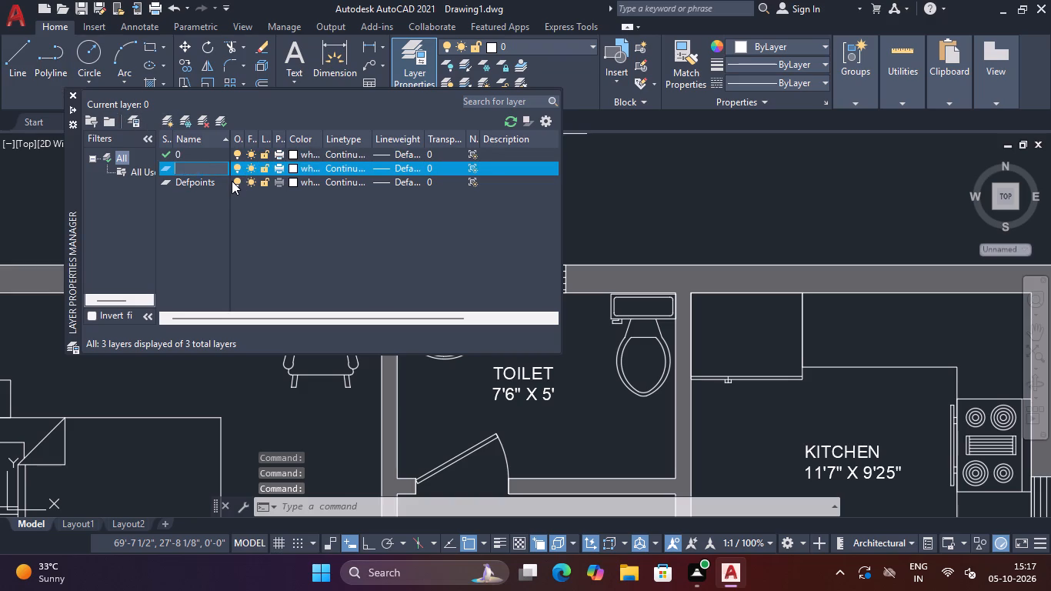
key("BackSpace")
type("WINDOE")
key("BackSpace")
key("w")
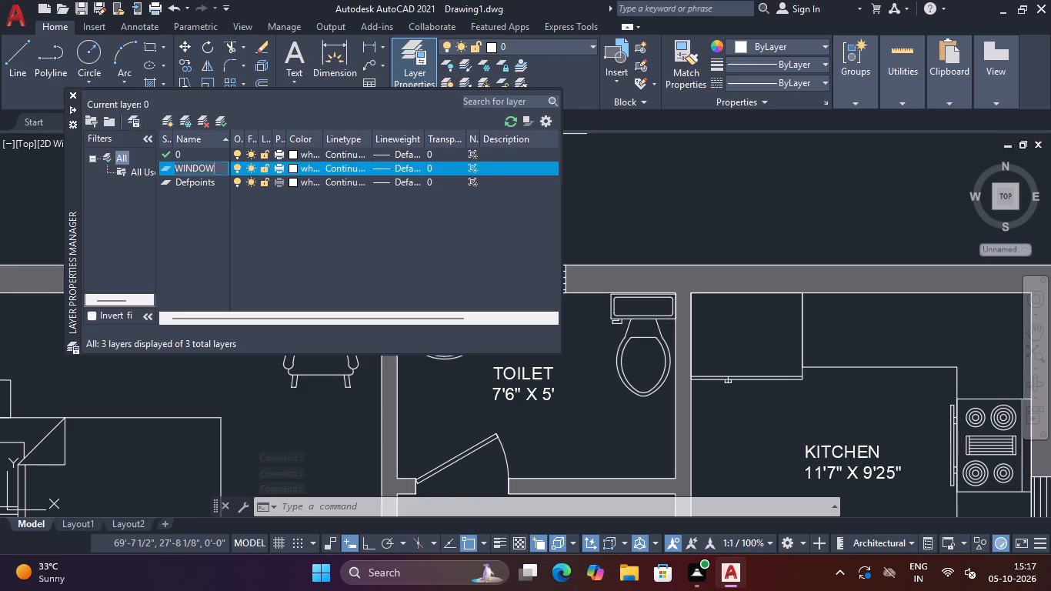
Set the WINDOW layer's colour to PANTONE 14-4121 TCX from the colour book.
left_click(292, 169)
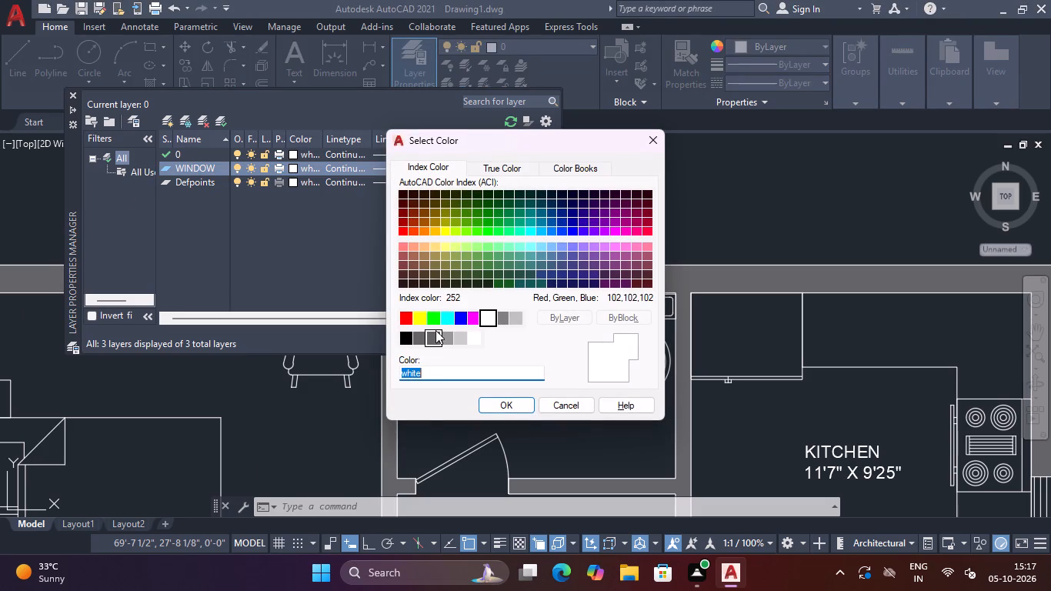
left_click(592, 162)
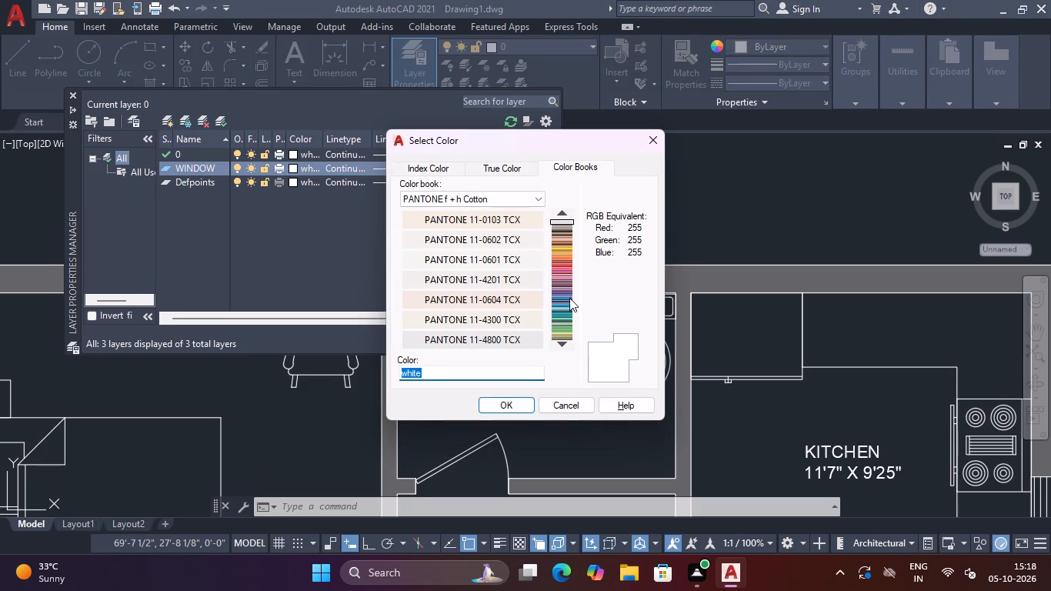
left_click(565, 296)
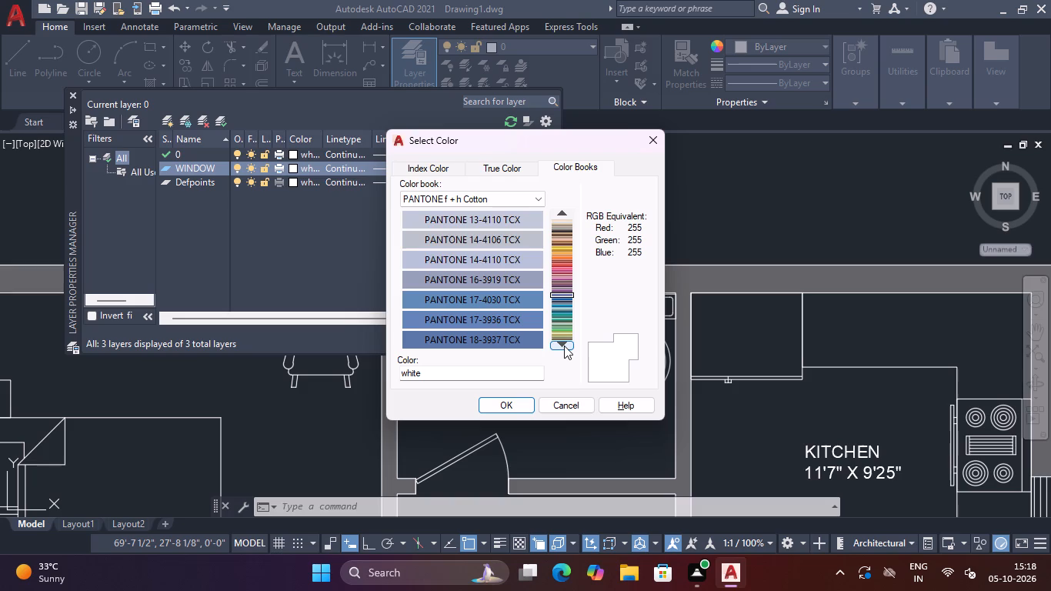
triple_click(564, 346)
double_click(564, 346)
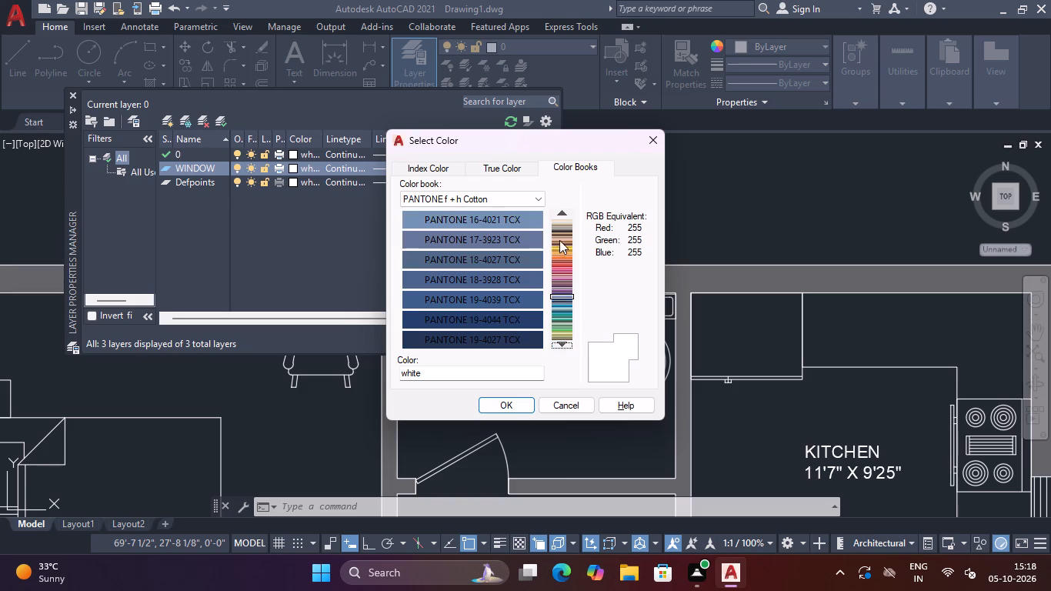
left_click(557, 216)
left_click(517, 253)
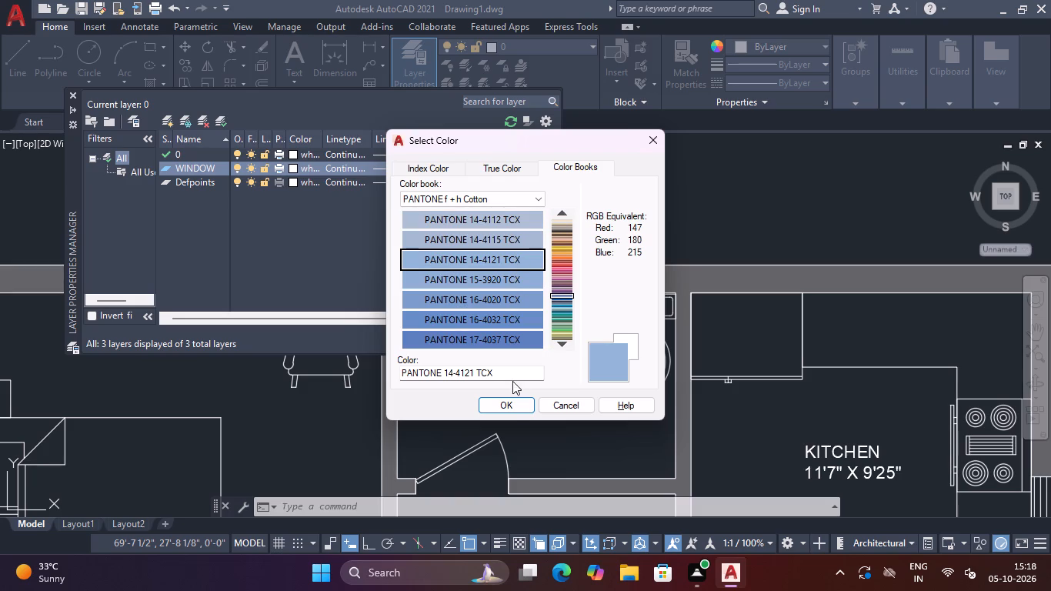
left_click(509, 406)
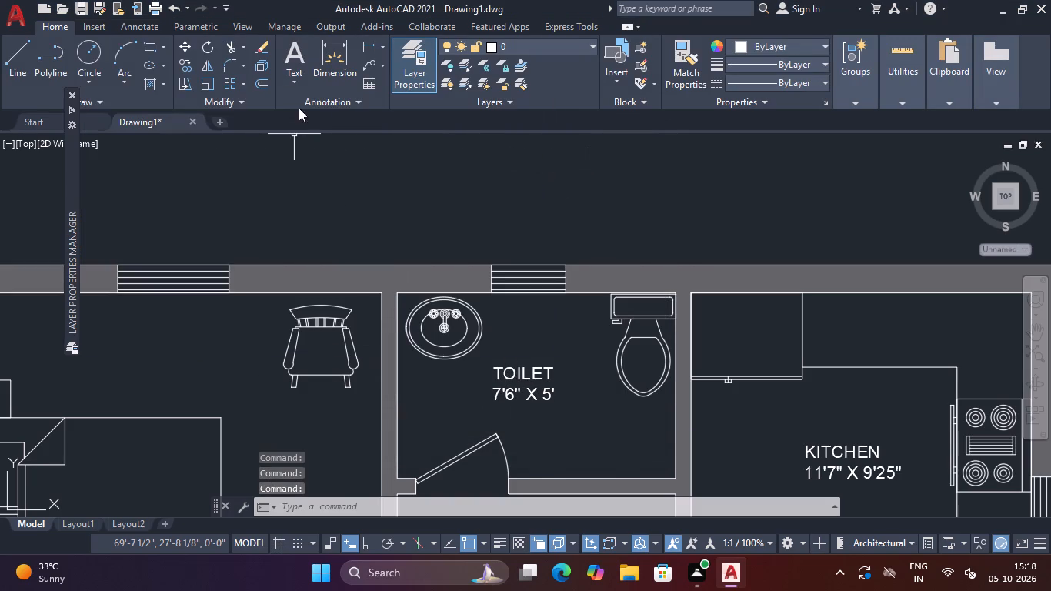
Make WINDOW the current layer and draw a horizontal sample line about 2'-11 3/4" long above the upper toilet's north wall.
left_click(516, 44)
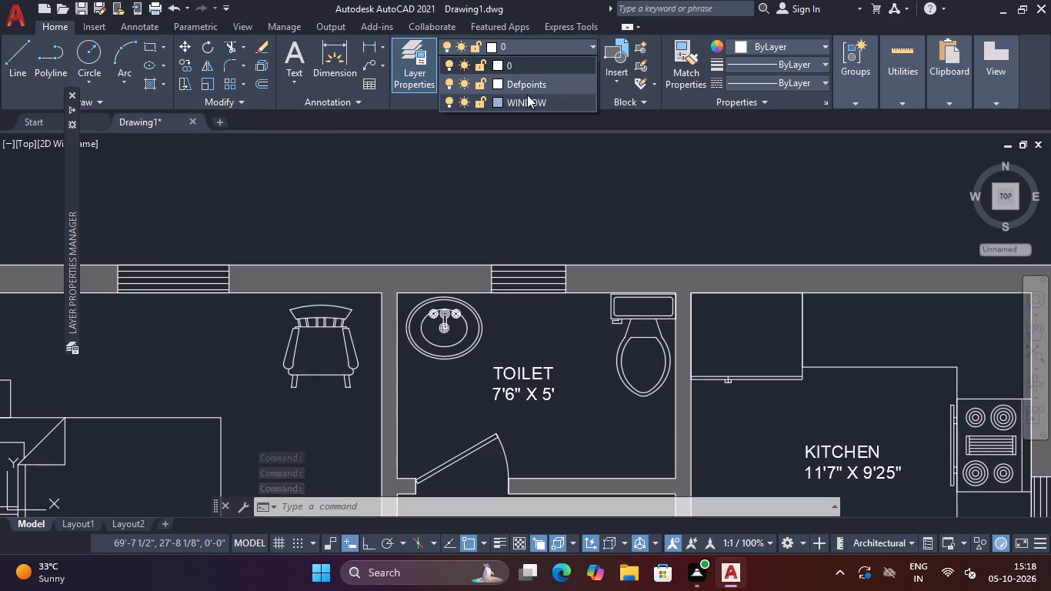
left_click(529, 99)
type("L")
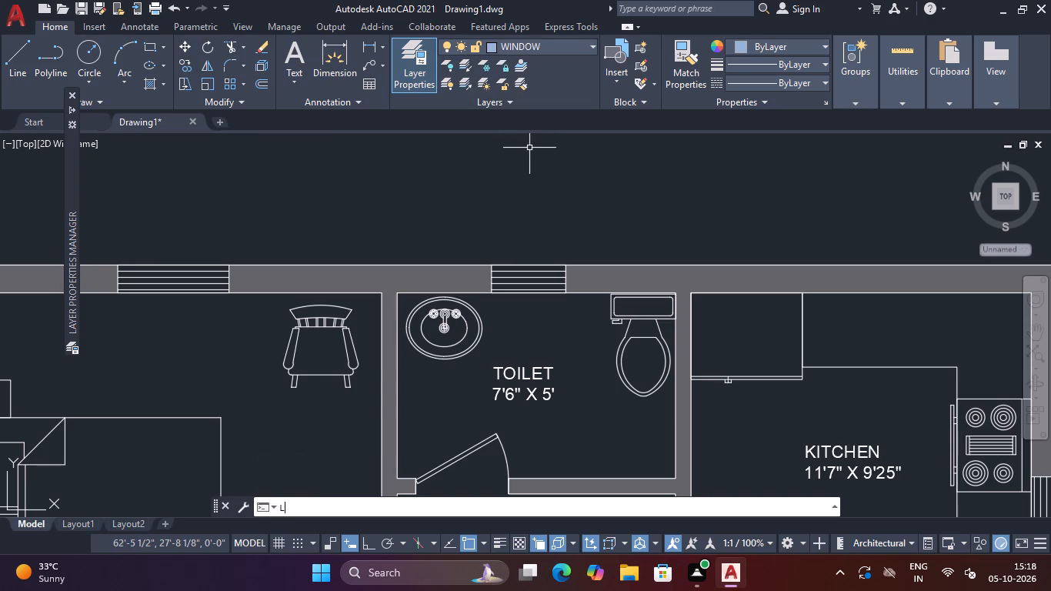
key("space")
left_click(500, 187)
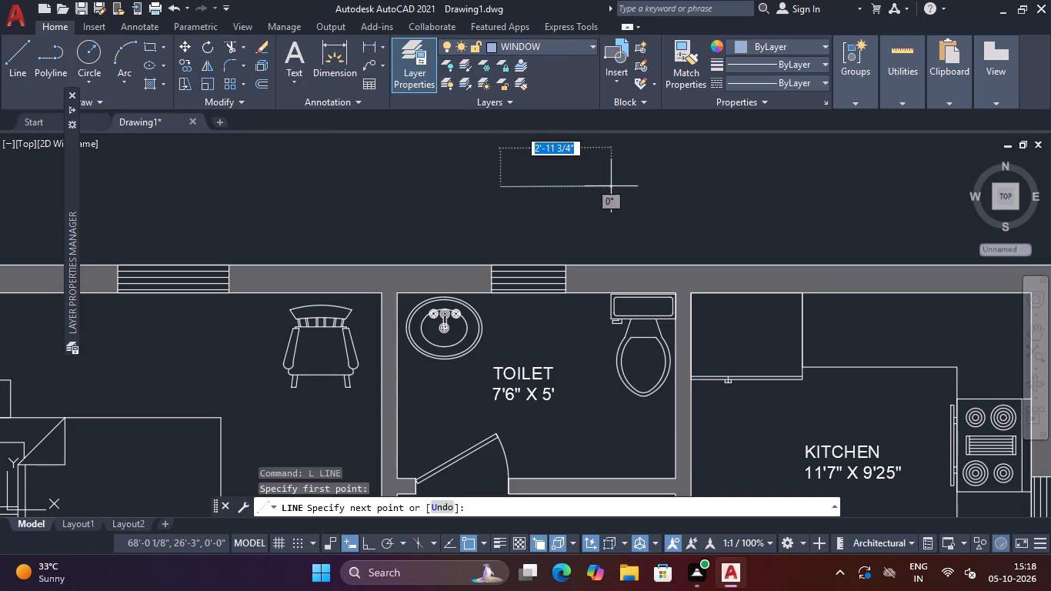
left_click(611, 186)
key("Escape")
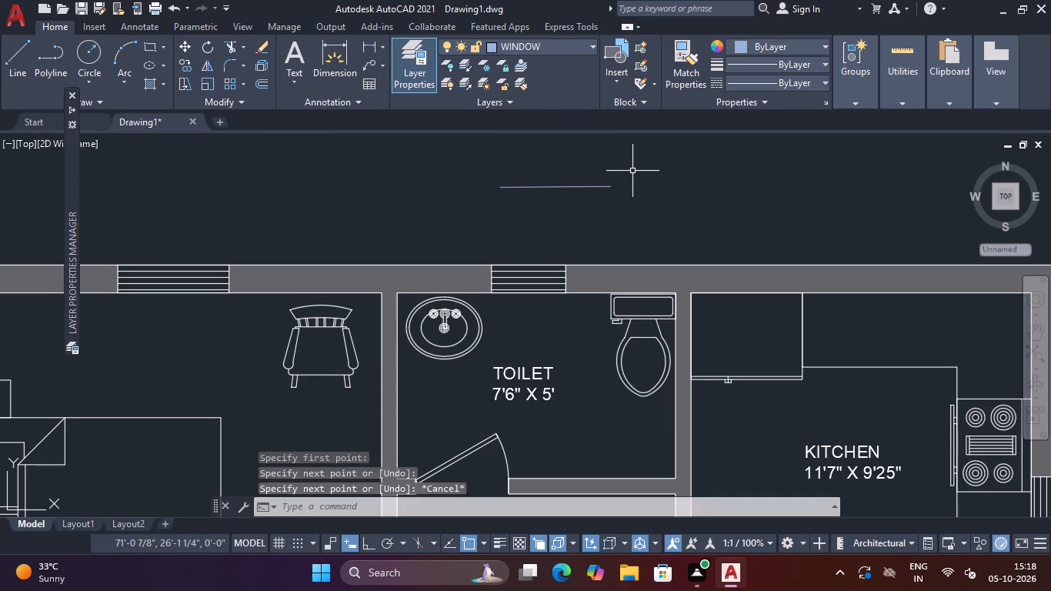
Match the sample line's properties onto the north wall windows of the upper toilet and BEDROOM 2.
type("MA")
key("space")
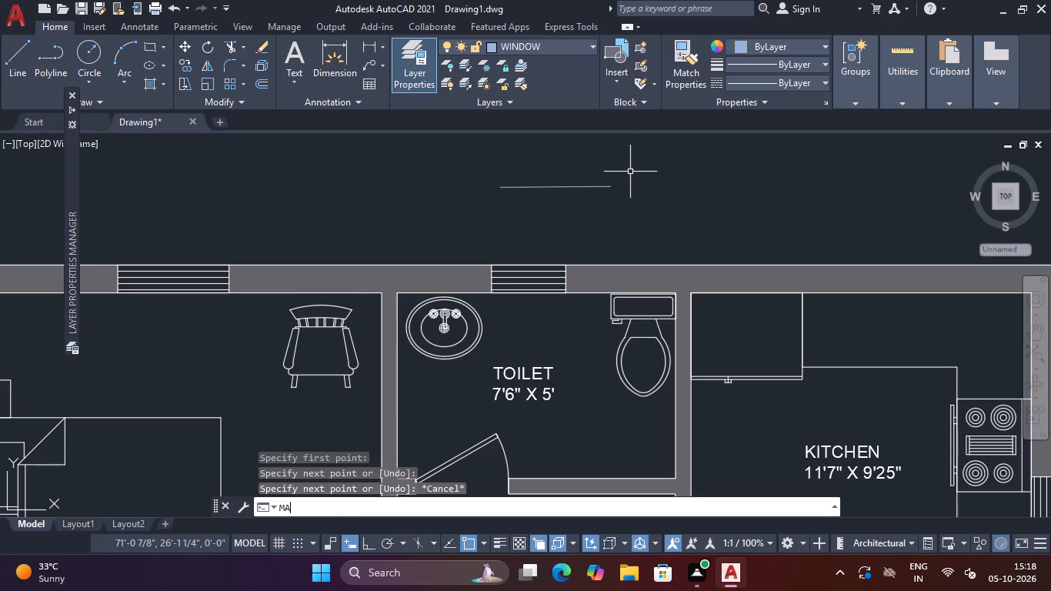
left_click(602, 187)
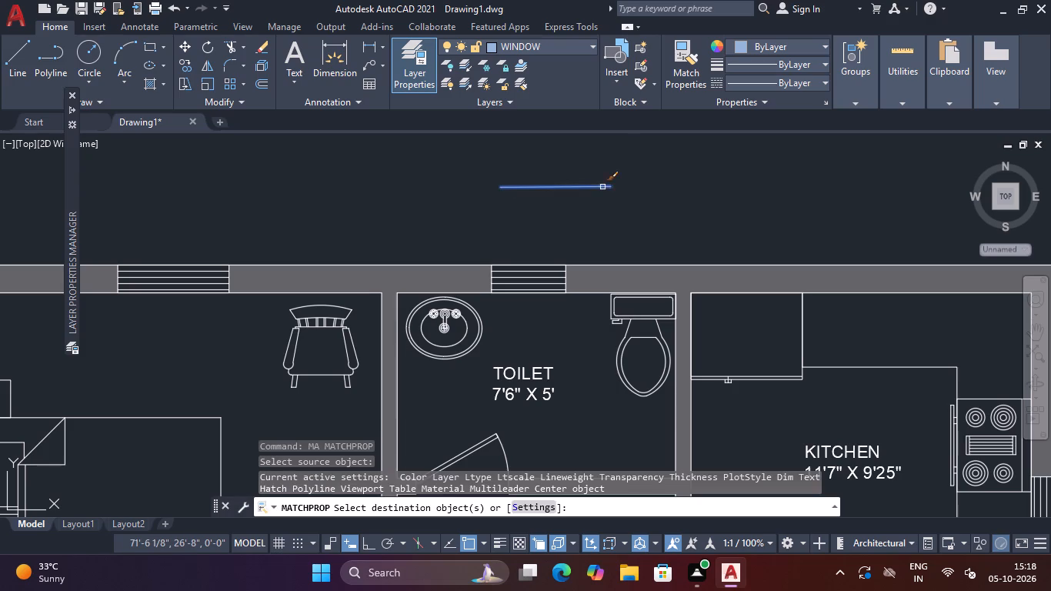
left_click(469, 247)
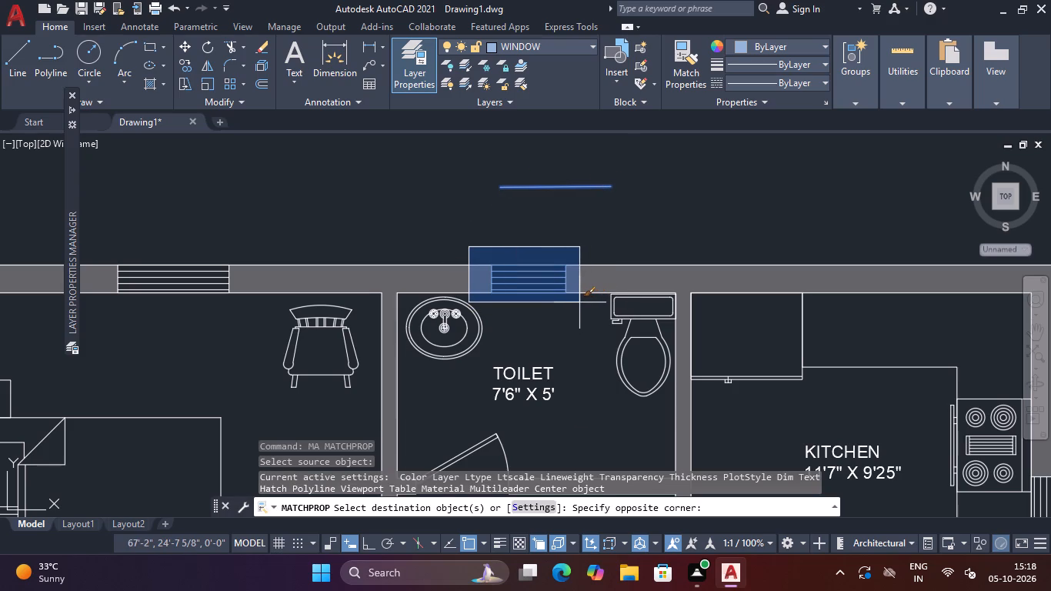
left_click(577, 302)
middle_click_drag(522, 234, 594, 202)
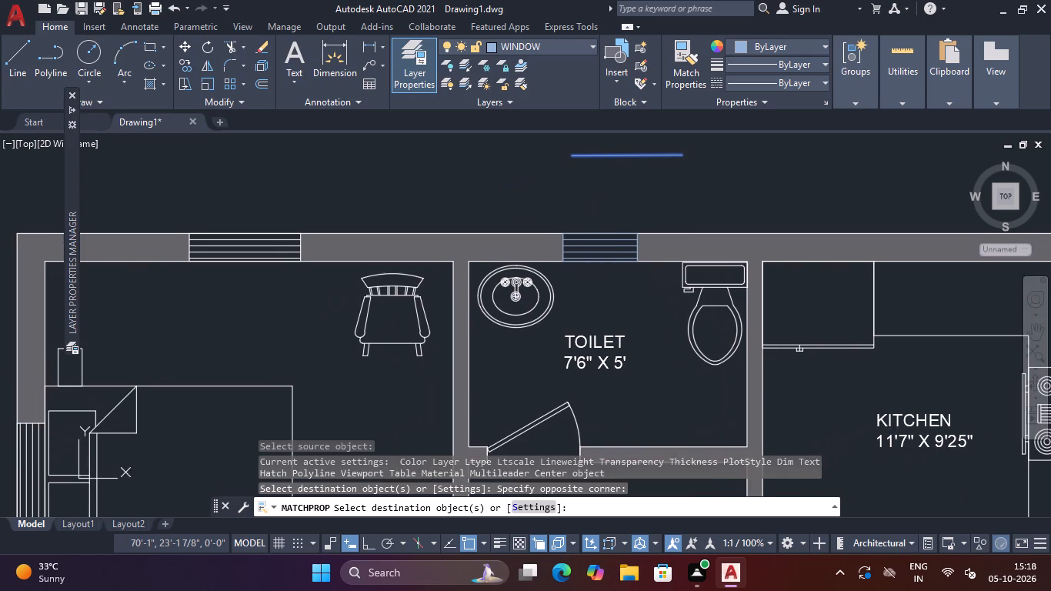
left_click(175, 201)
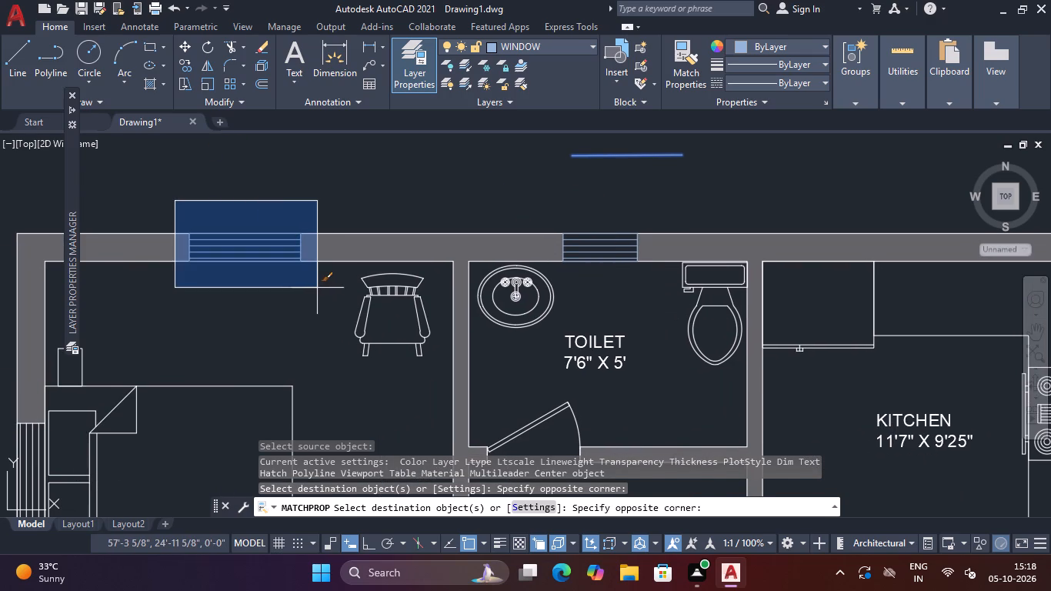
left_click(316, 288)
Apply the matched WINDOW properties to the west wall windows of BEDROOM 2, the LEAVING room and the guest room.
middle_click_drag(285, 307, 531, 151)
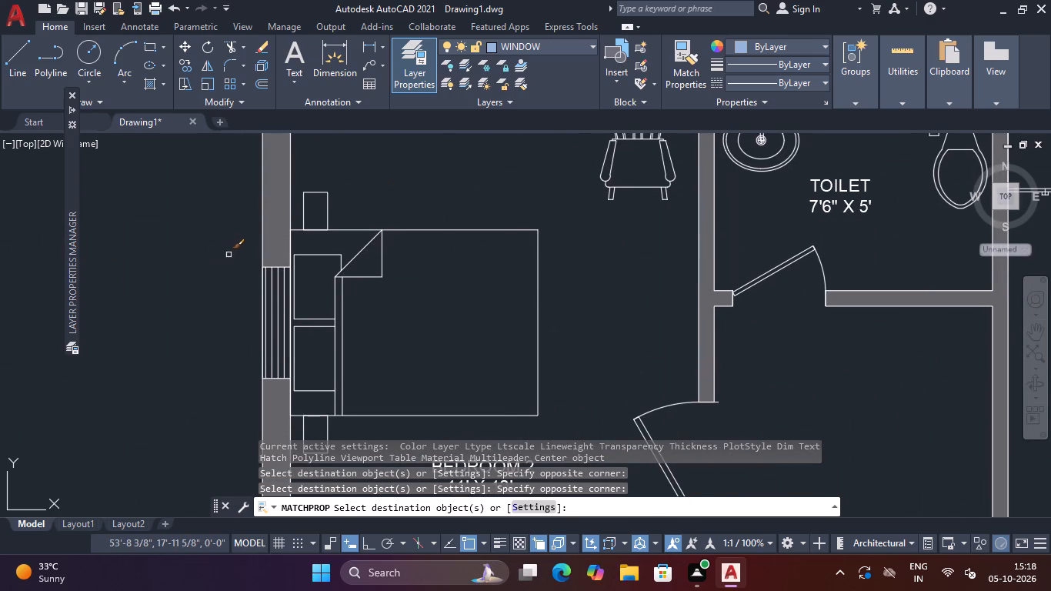
left_click(229, 255)
left_click(303, 392)
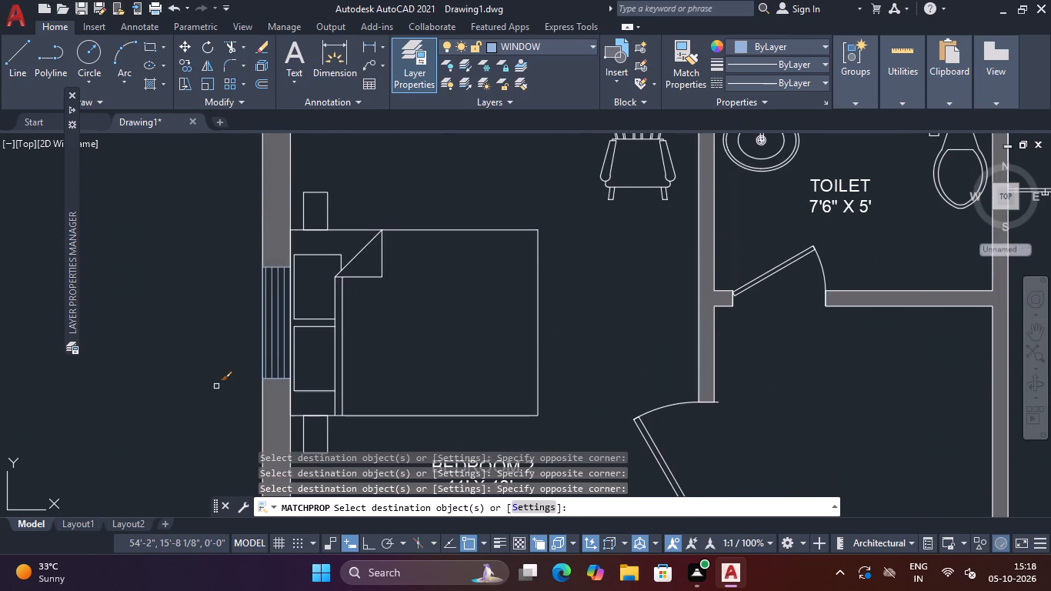
middle_click_drag(187, 356, 356, 131)
scroll(362, 163, "down", 2)
scroll(374, 274, "up", 2)
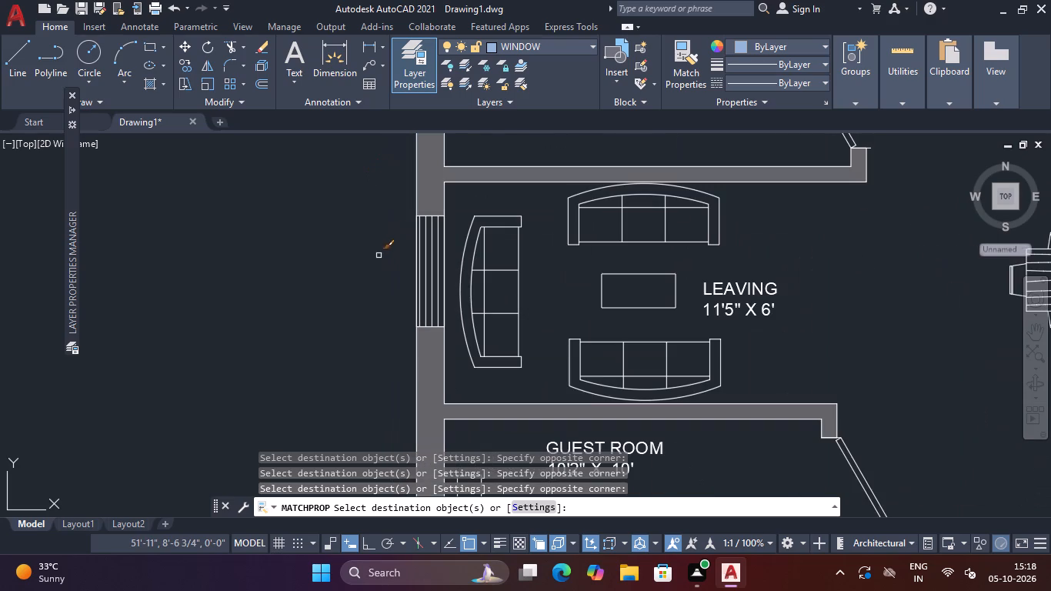
left_click(390, 189)
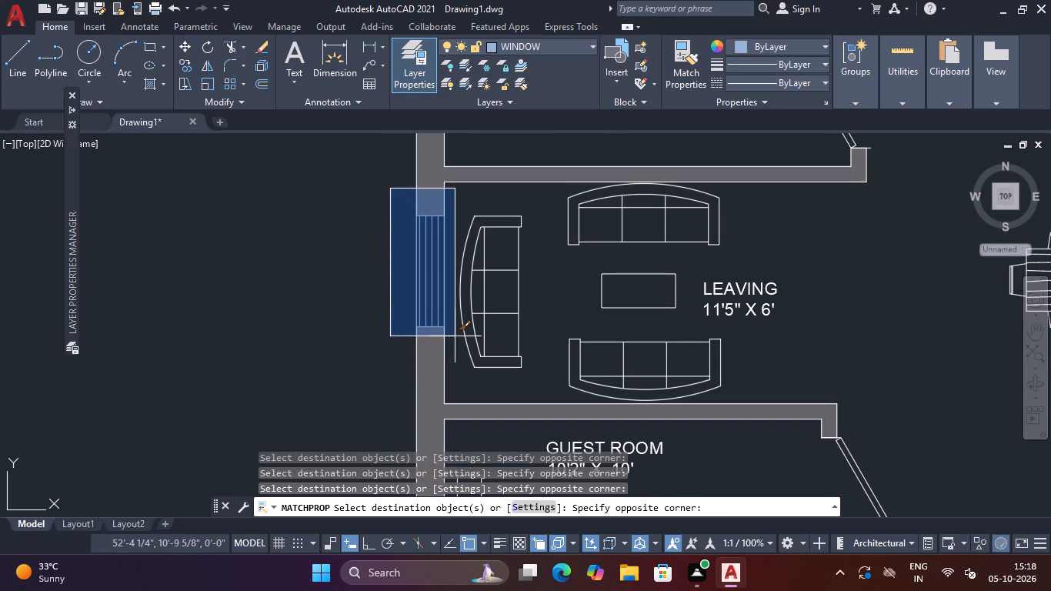
left_click(455, 336)
middle_click_drag(347, 344, 401, 99)
scroll(405, 178, "down", 1)
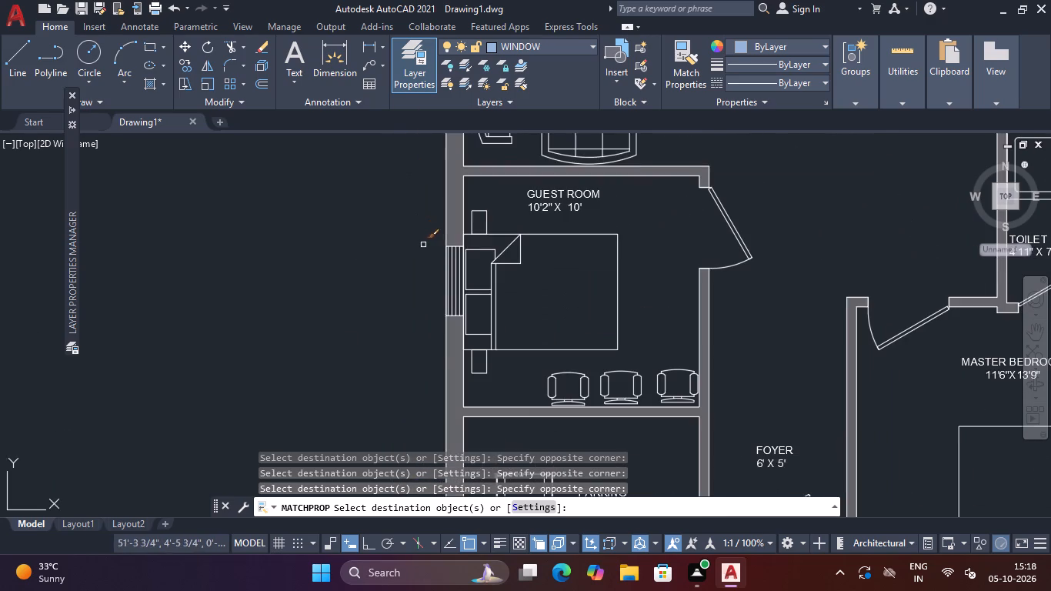
scroll(426, 244, "up", 2)
left_click(437, 221)
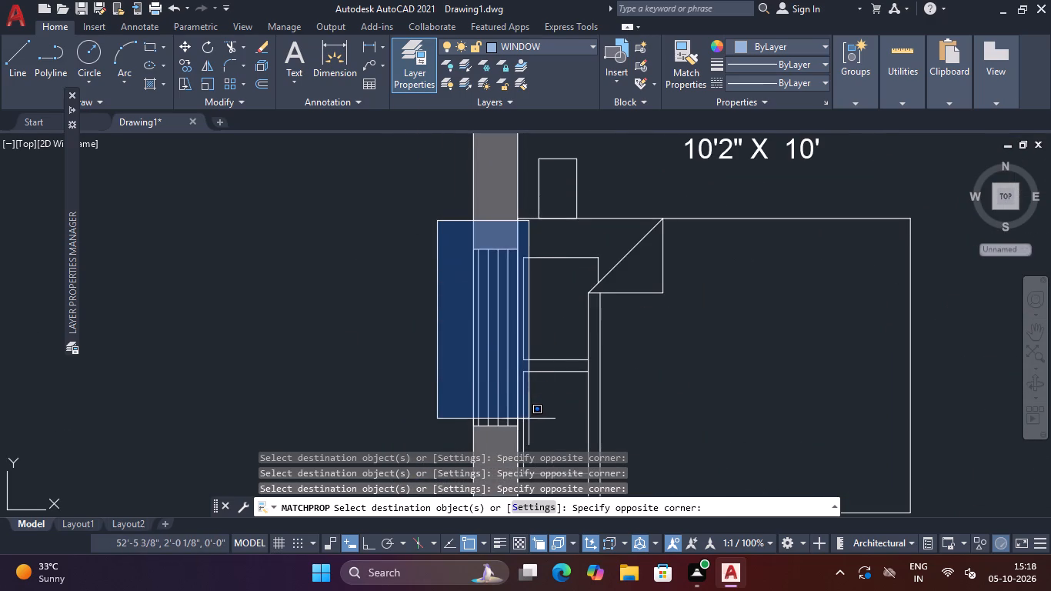
left_click(525, 433)
Apply the matched WINDOW properties to the east wall windows of the master bedroom and TOILET 1.
scroll(351, 280, "down", 3)
middle_click_drag(341, 305, 458, 0)
middle_click_drag(452, 288, 175, 450)
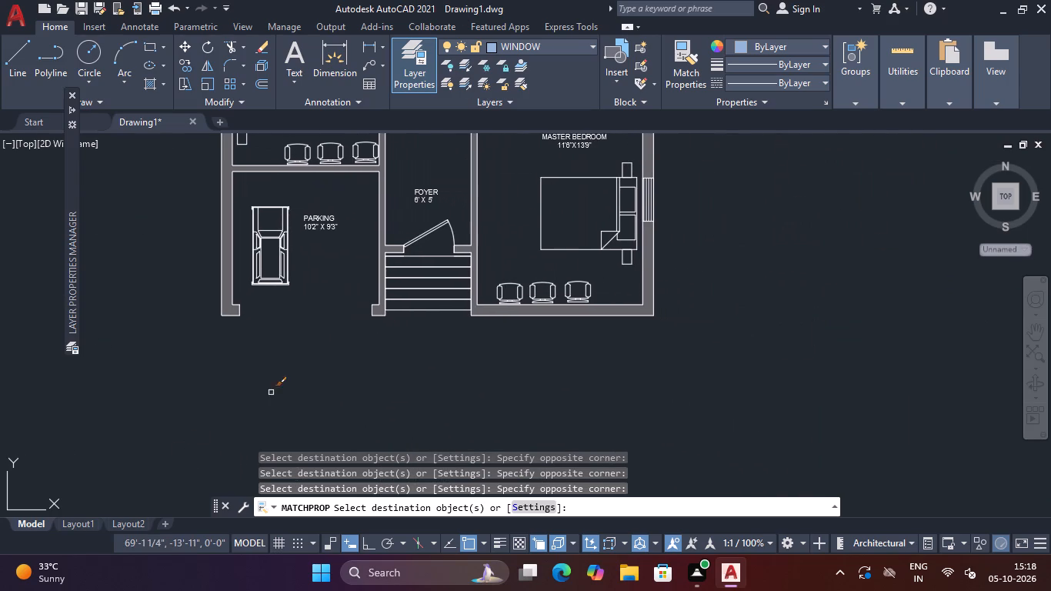
middle_click_drag(512, 232, 467, 308)
scroll(558, 257, "up", 3)
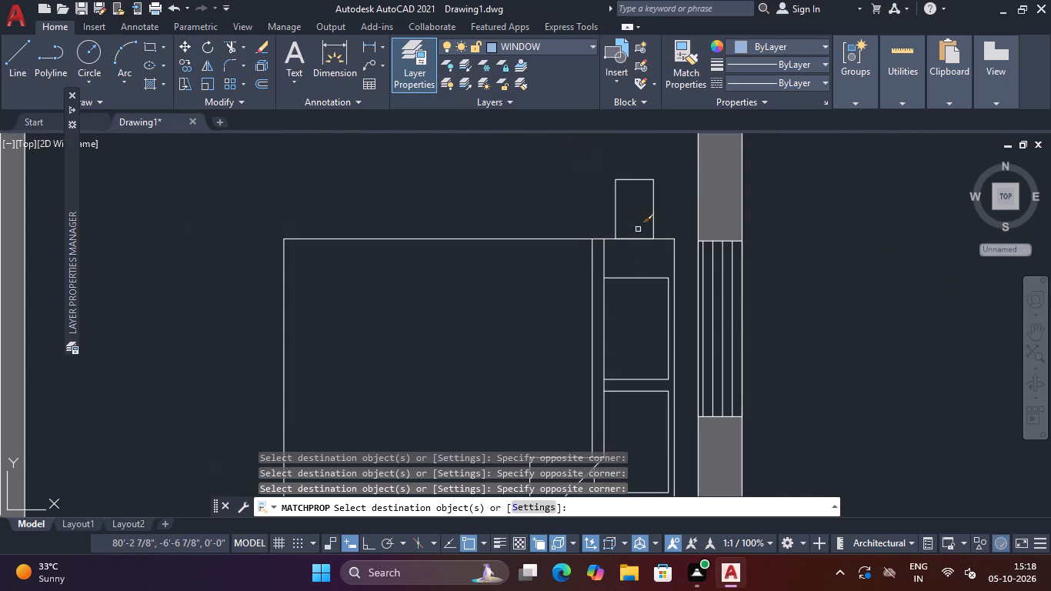
left_click(671, 209)
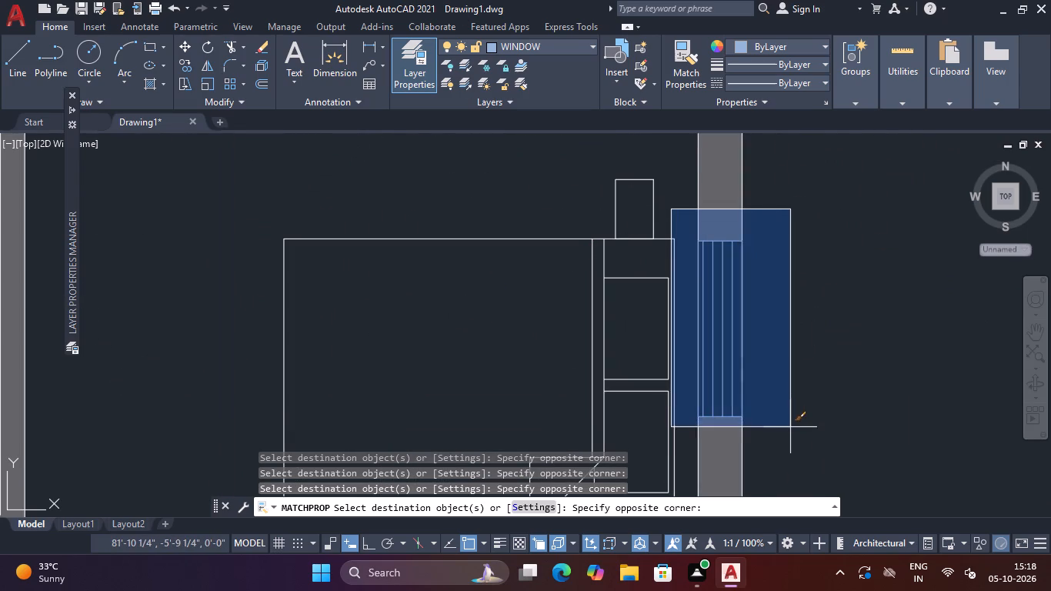
left_click(790, 427)
scroll(786, 266, "down", 3)
middle_click_drag(805, 245, 778, 410)
scroll(719, 286, "up", 1)
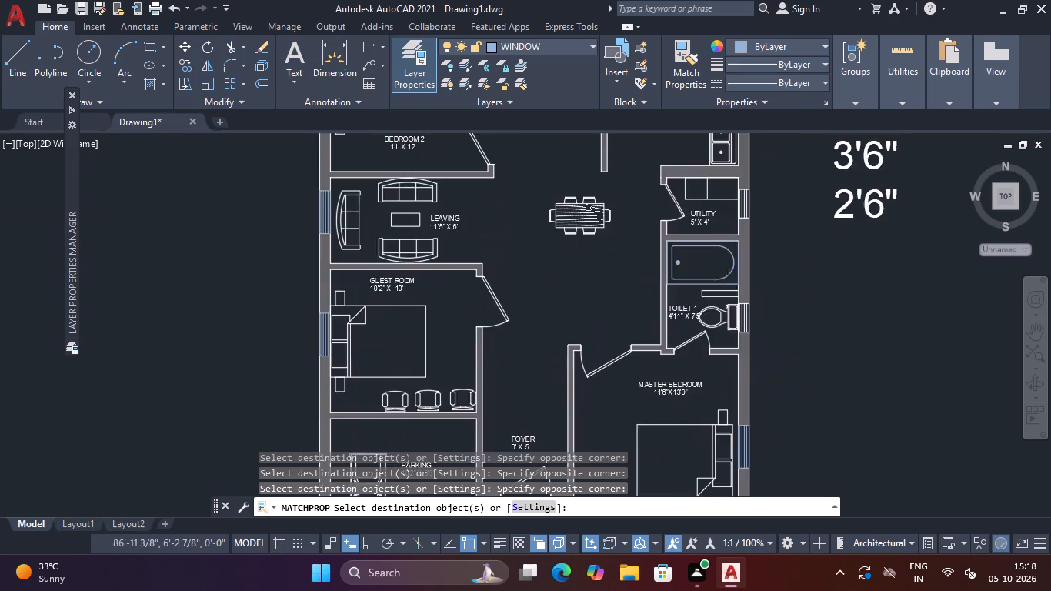
scroll(721, 287, "up", 2)
middle_click_drag(722, 316, 543, 227)
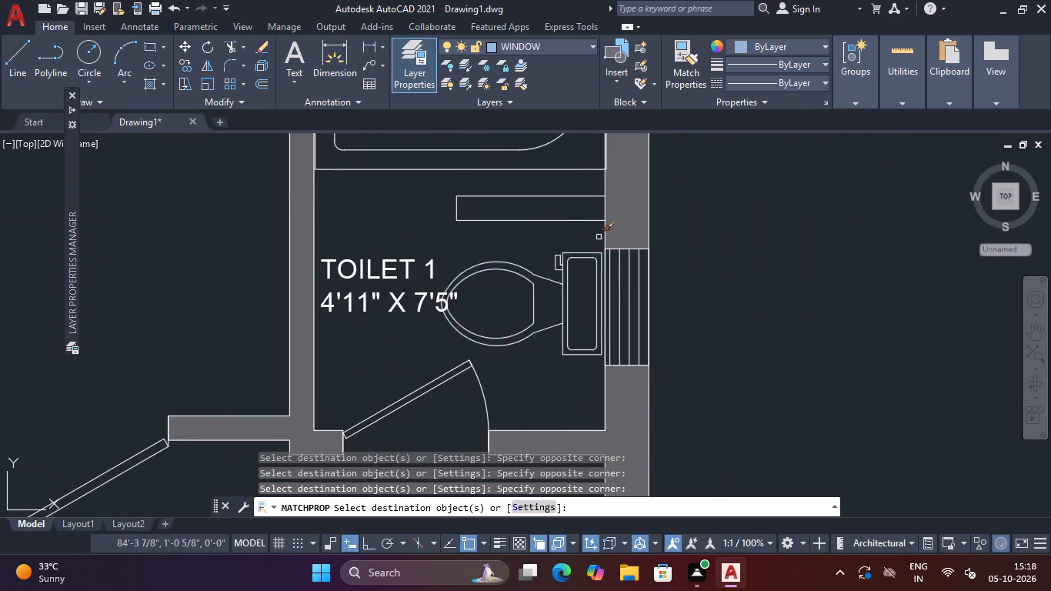
scroll(599, 237, "up", 3)
left_click(606, 253)
scroll(819, 399, "down", 3)
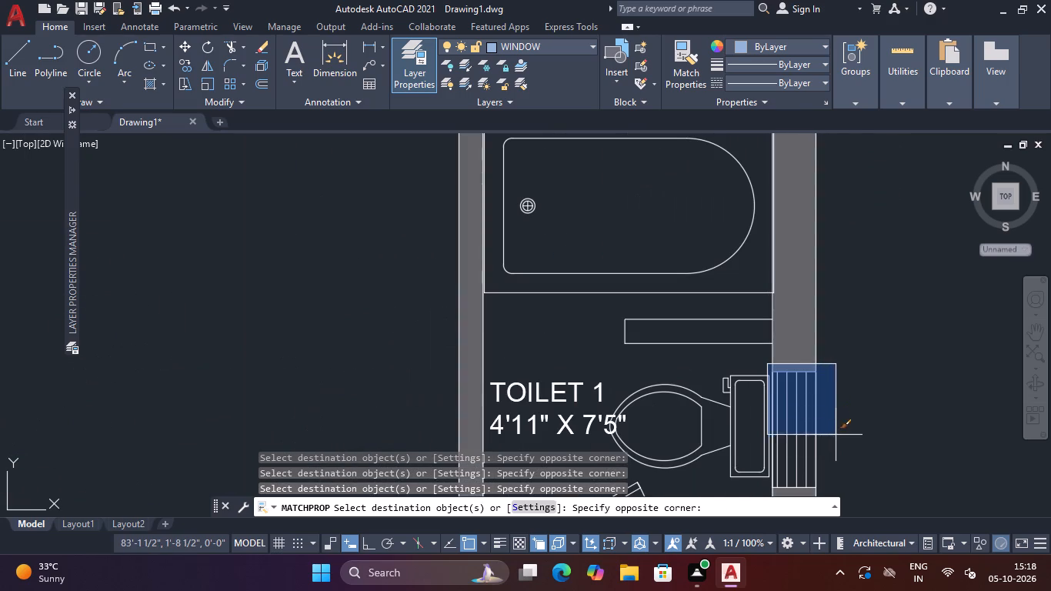
middle_click_drag(841, 484, 832, 396)
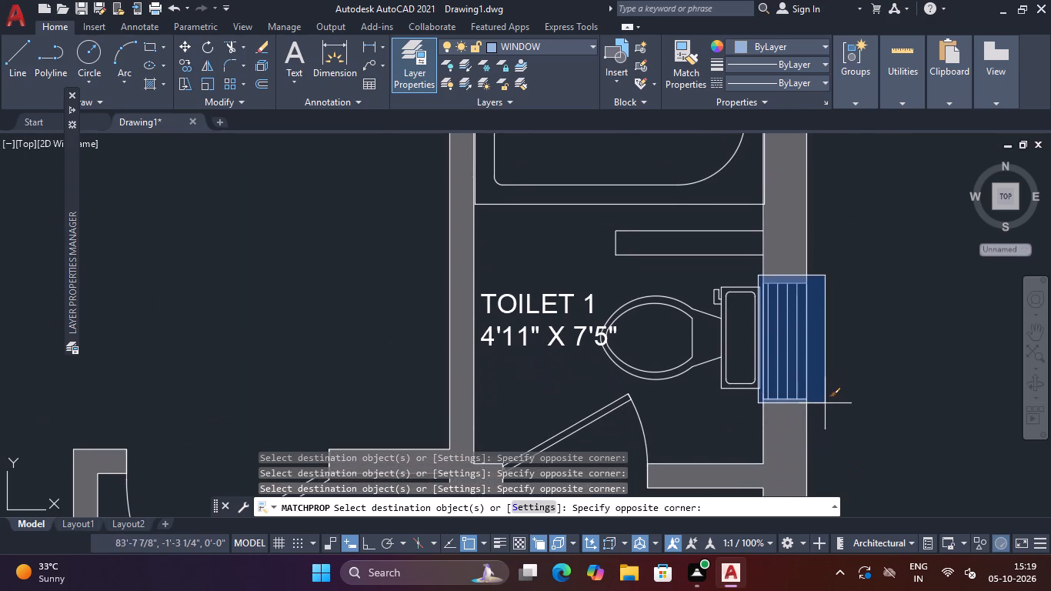
left_click(824, 406)
Apply the matched WINDOW properties to the east wall windows of the utility room and kitchen, and finish matching.
scroll(836, 384, "down", 3)
middle_click_drag(875, 307, 854, 413)
scroll(782, 341, "up", 2)
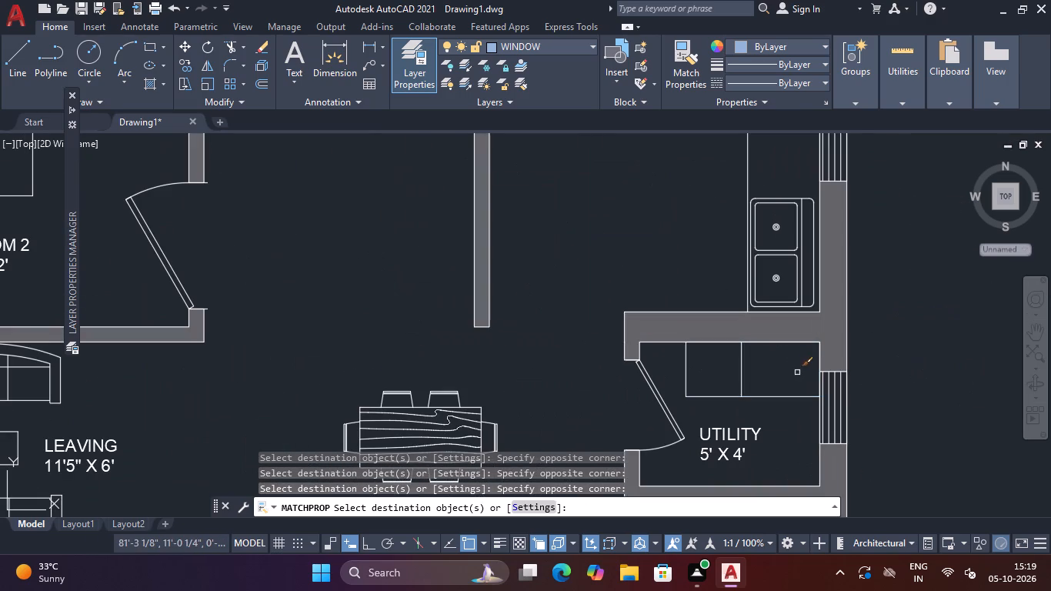
left_click(802, 367)
left_click(876, 460)
middle_click_drag(901, 390, 863, 584)
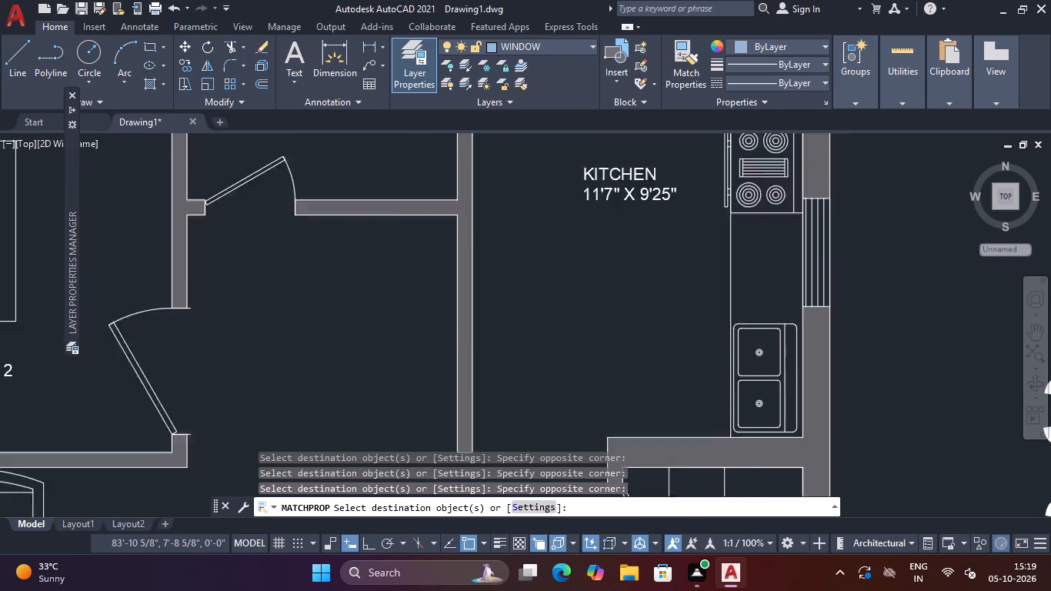
middle_click_drag(863, 584, 848, 583)
scroll(772, 311, "up", 2)
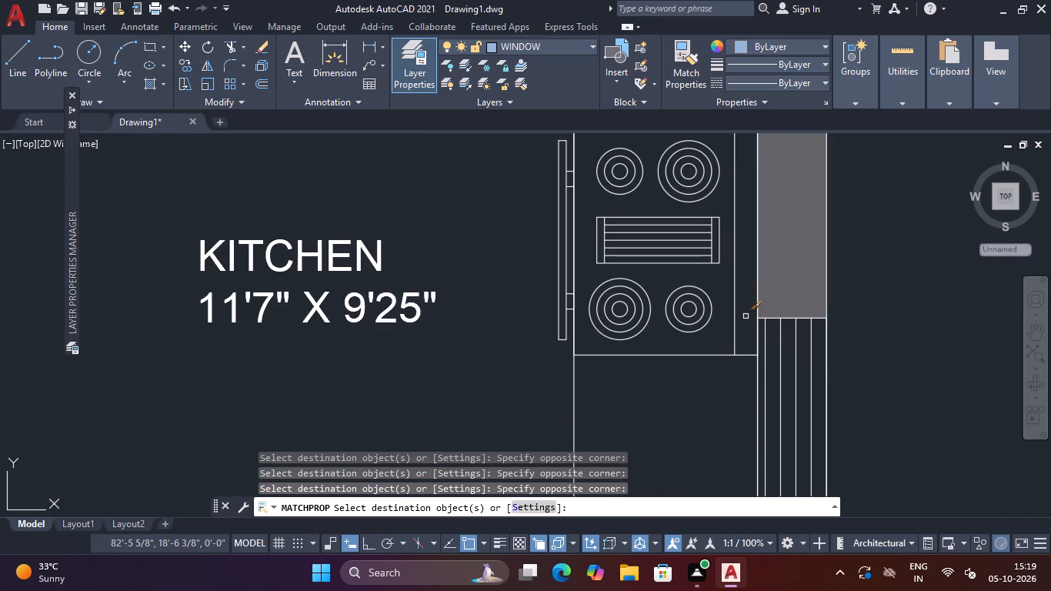
left_click(746, 316)
scroll(953, 465, "down", 1)
middle_click_drag(948, 466, 911, 307)
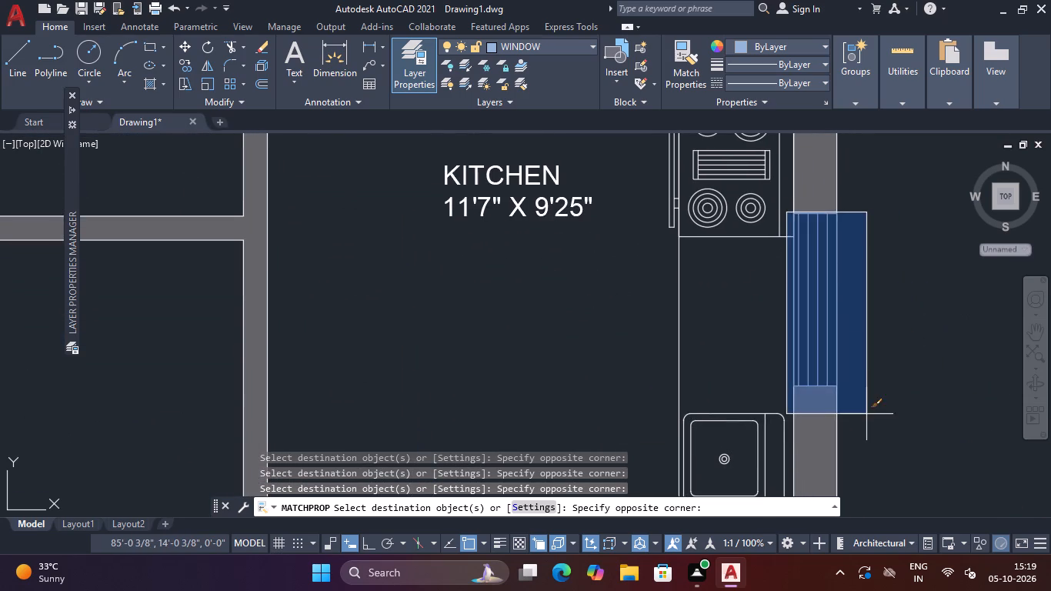
left_click(866, 416)
scroll(878, 387, "down", 4)
middle_click_drag(808, 393, 808, 339)
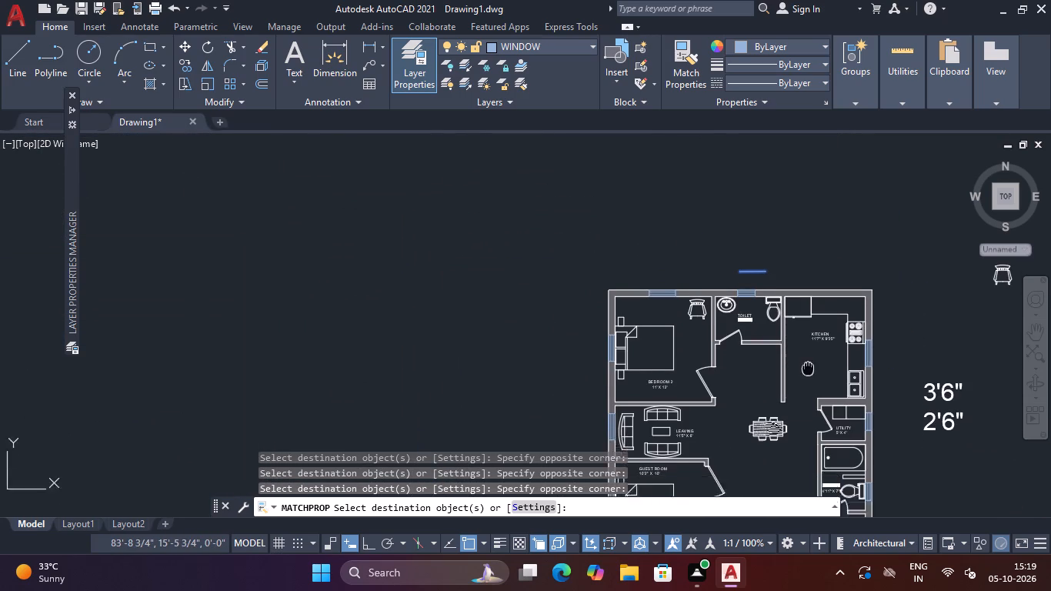
middle_click_drag(808, 339, 810, 259)
middle_click_drag(764, 348, 789, 273)
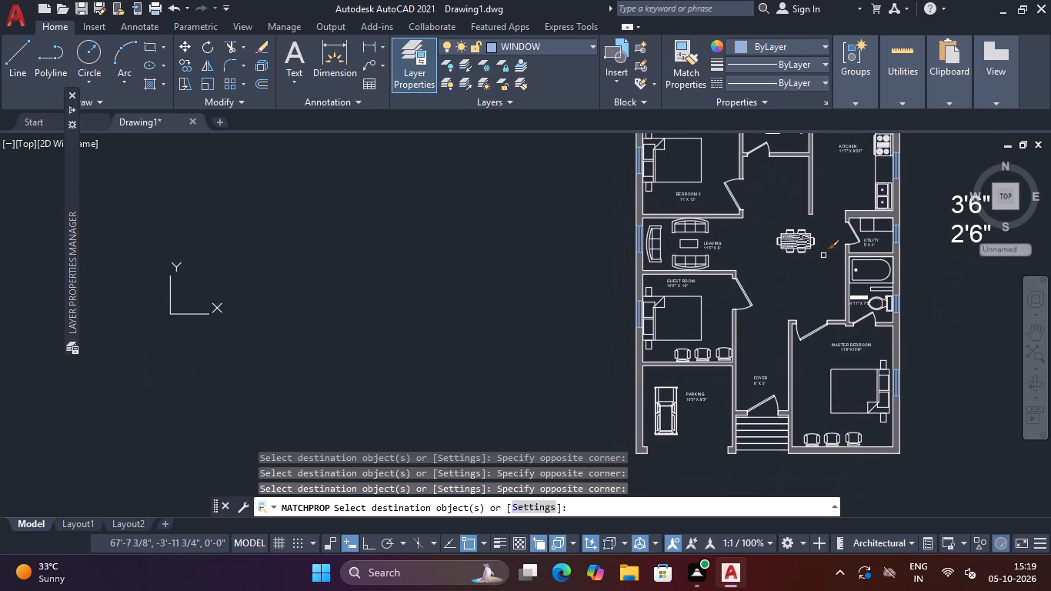
key("Escape")
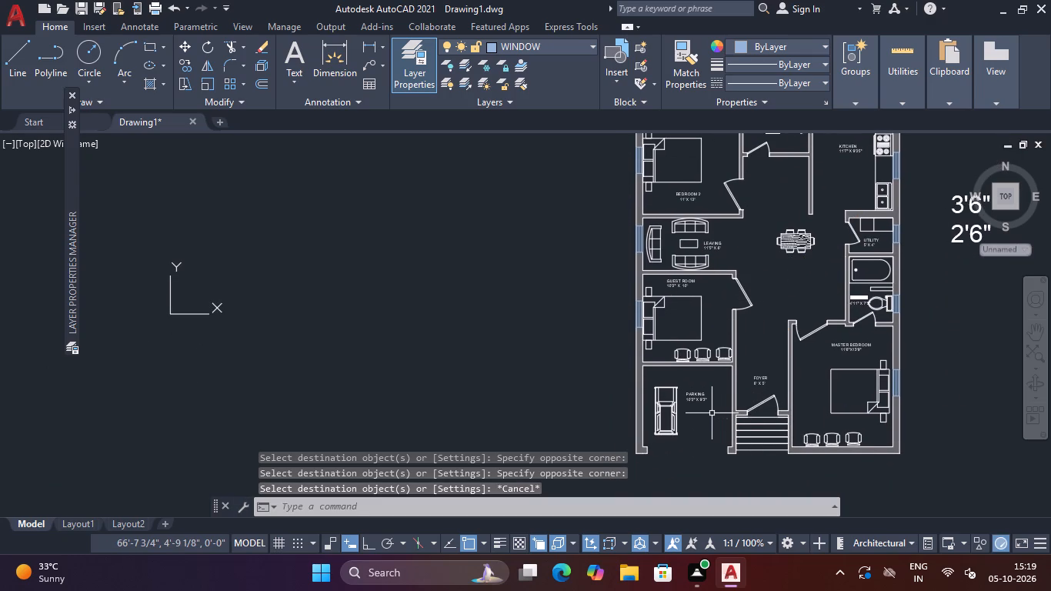
Hatch the short partition wall beside the toilet fixture in TOILET 1 with the solid grey 99,100,102 fill.
middle_click_drag(800, 283, 716, 316)
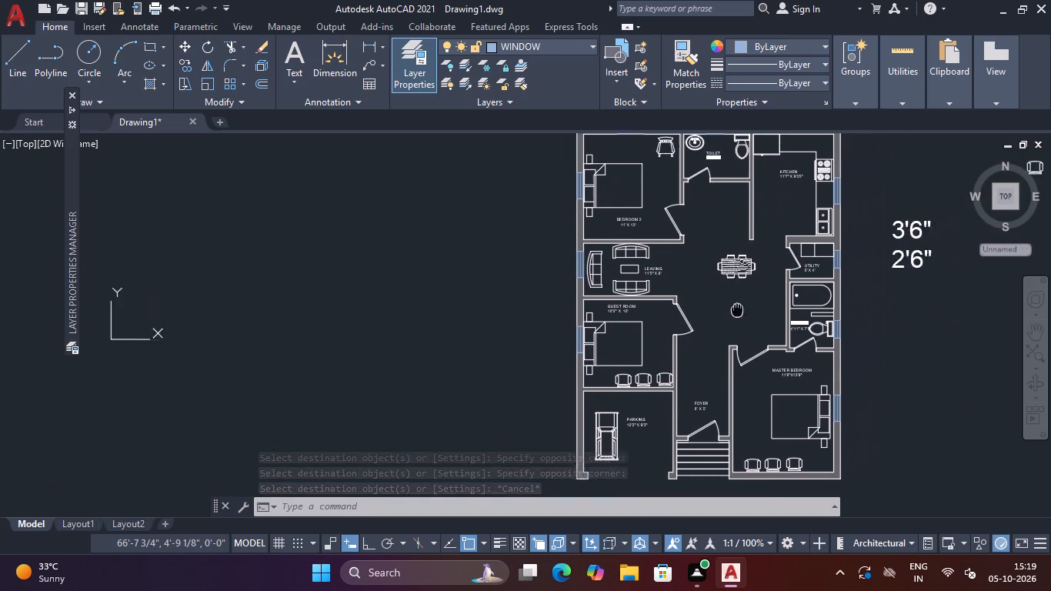
middle_click_drag(716, 316, 662, 332)
scroll(741, 336, "up", 4)
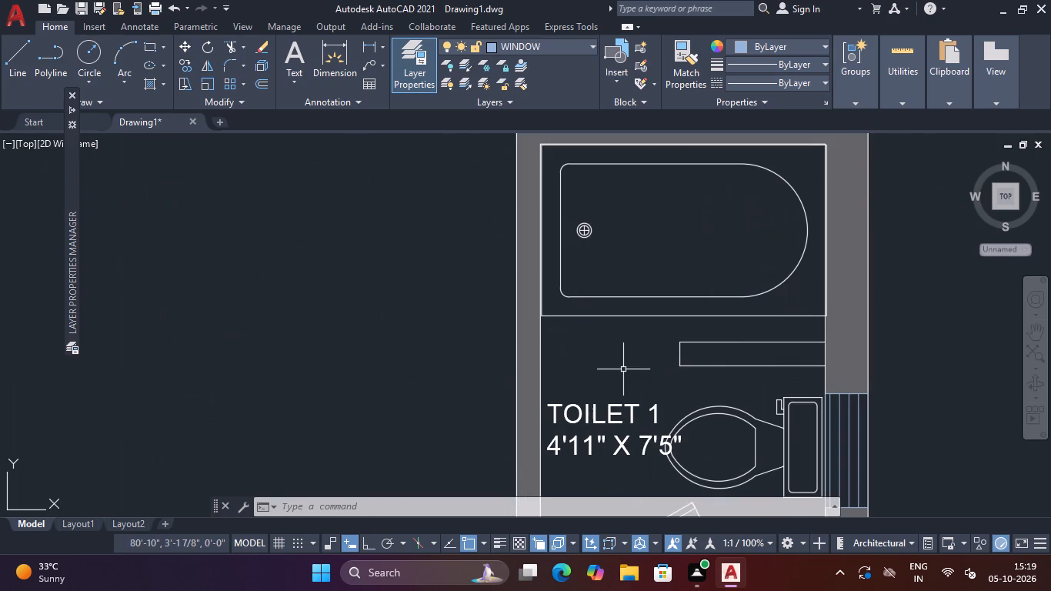
middle_click_drag(611, 369, 607, 331)
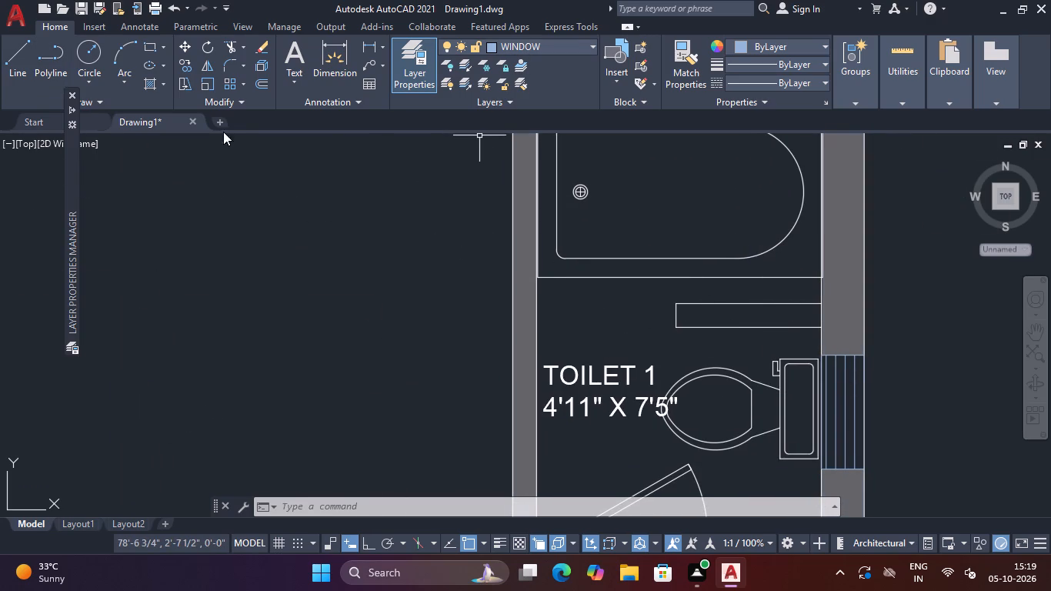
type("H")
key("space")
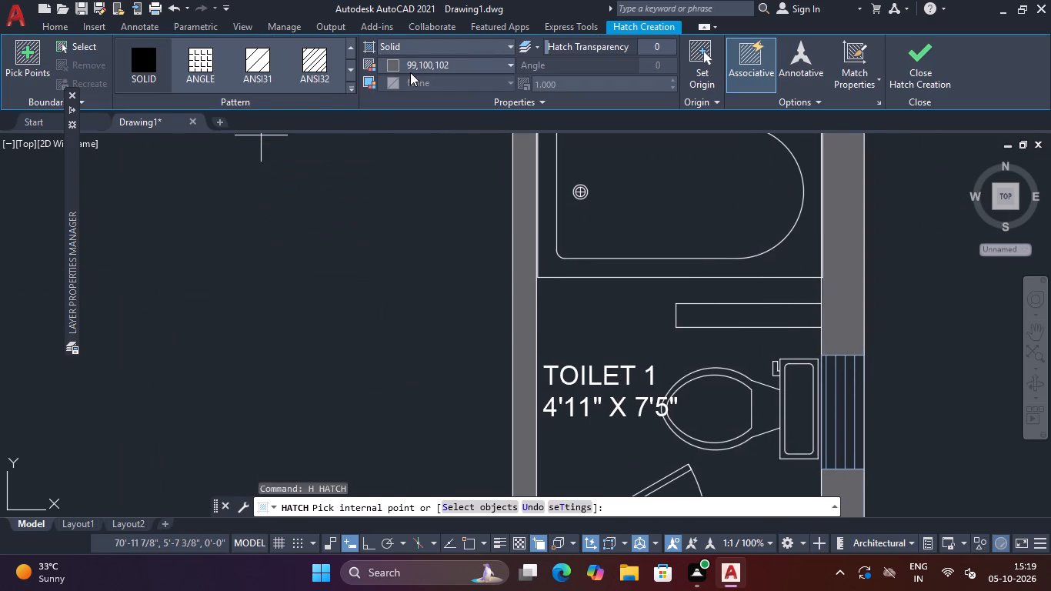
left_click(697, 318)
key("Escape")
middle_click_drag(321, 285, 212, 263)
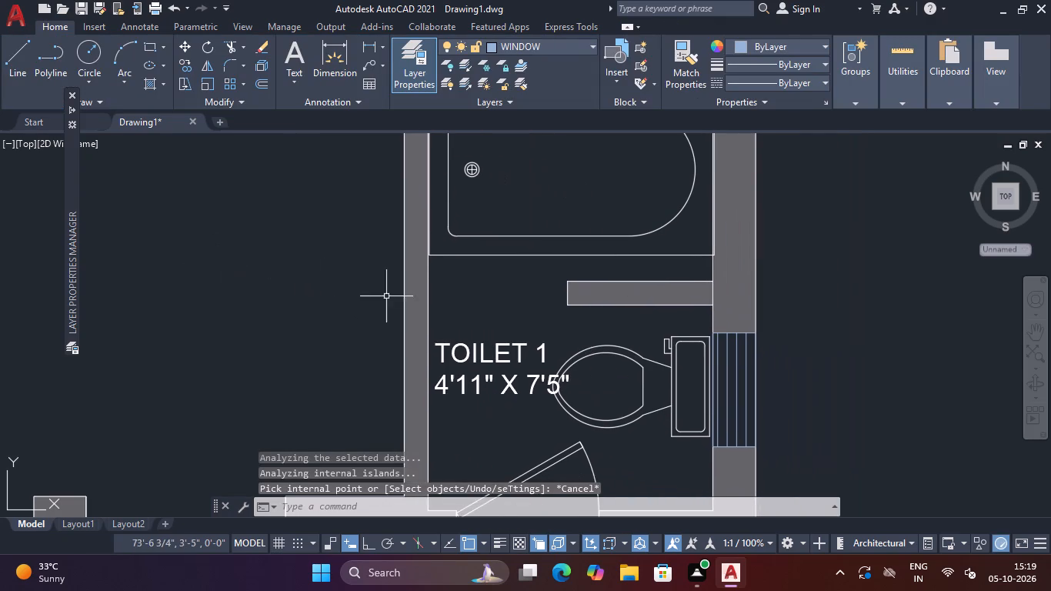
key("Escape")
key("Escape")
key("Escape")
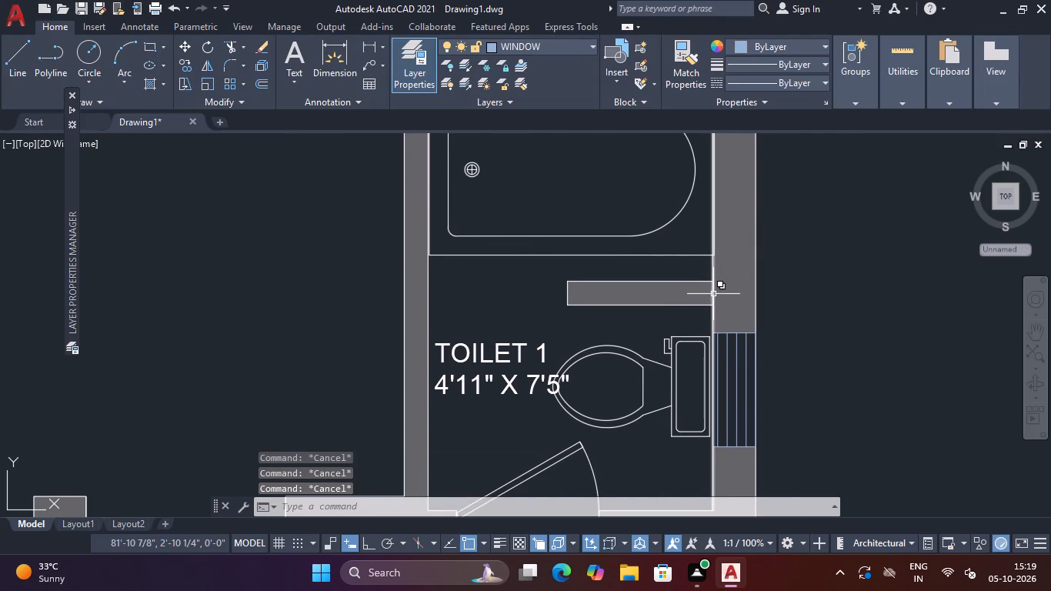
Trim away the wall line segment crossing the junction of TOILET 1's short partition and the east wall.
left_click(713, 294)
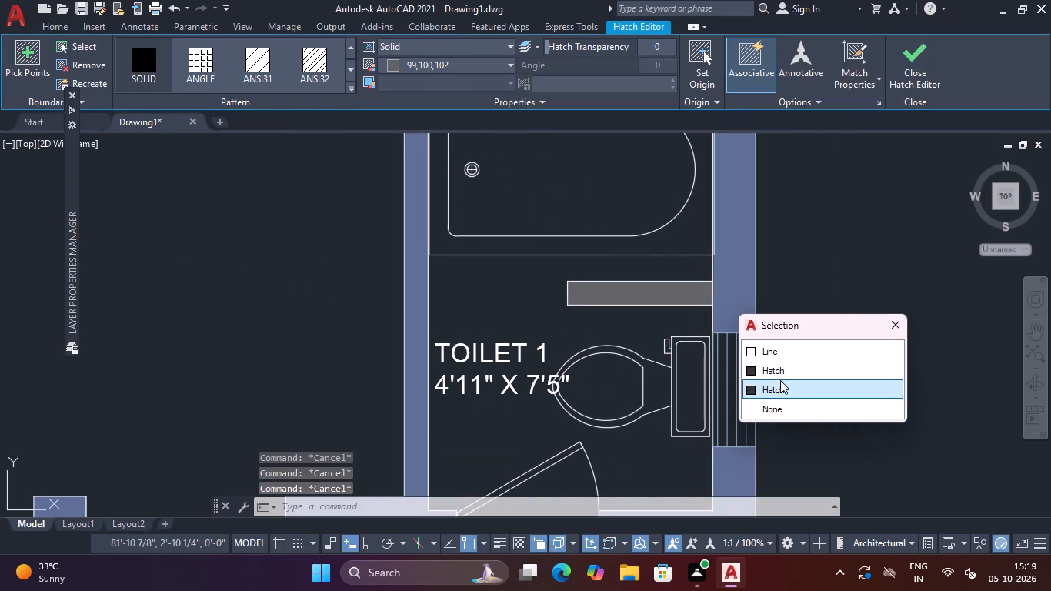
key("Escape")
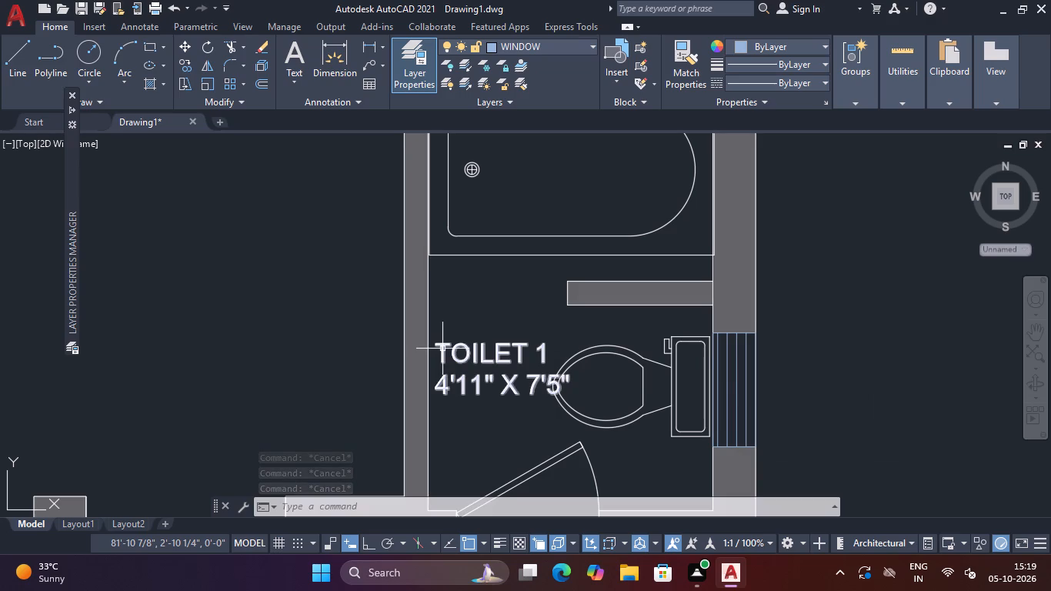
type("TR")
key("space")
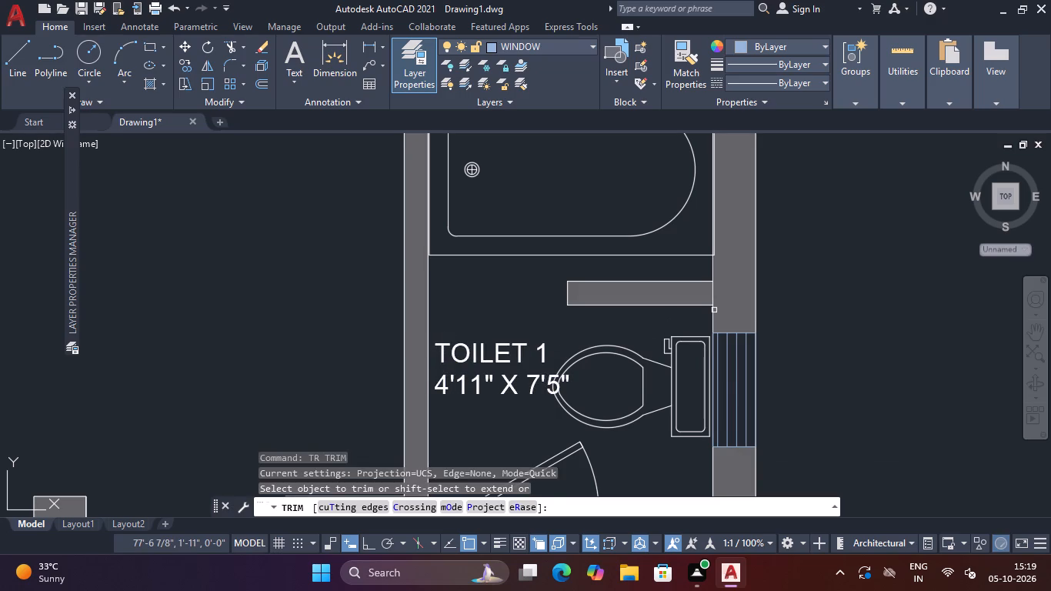
left_click(714, 295)
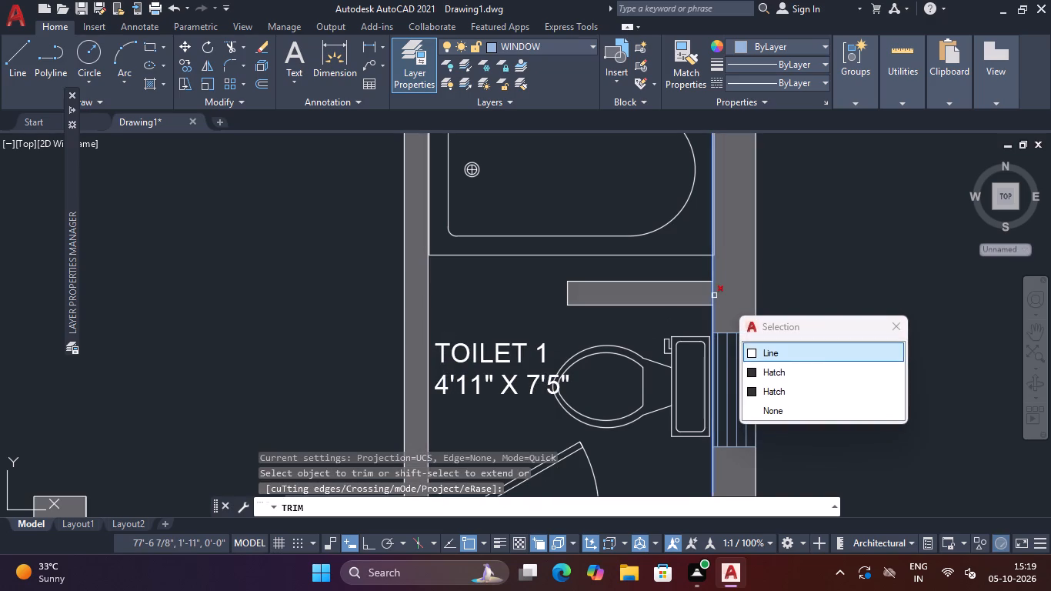
left_click(832, 352)
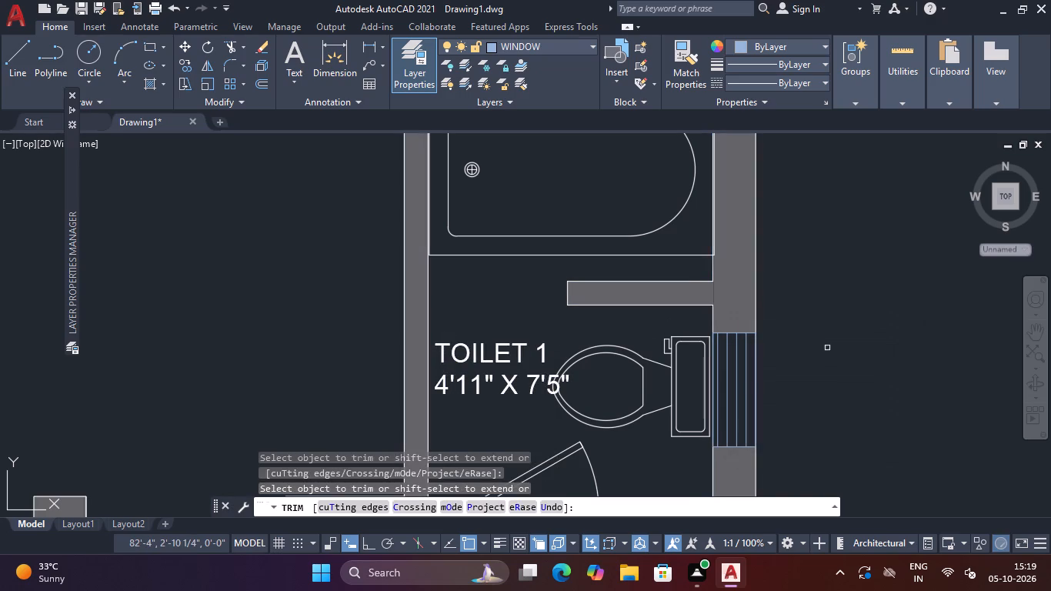
key("Escape")
key("Escape")
scroll(515, 300, "down", 4)
middle_click_drag(449, 289, 473, 289)
key("Escape")
key("Escape")
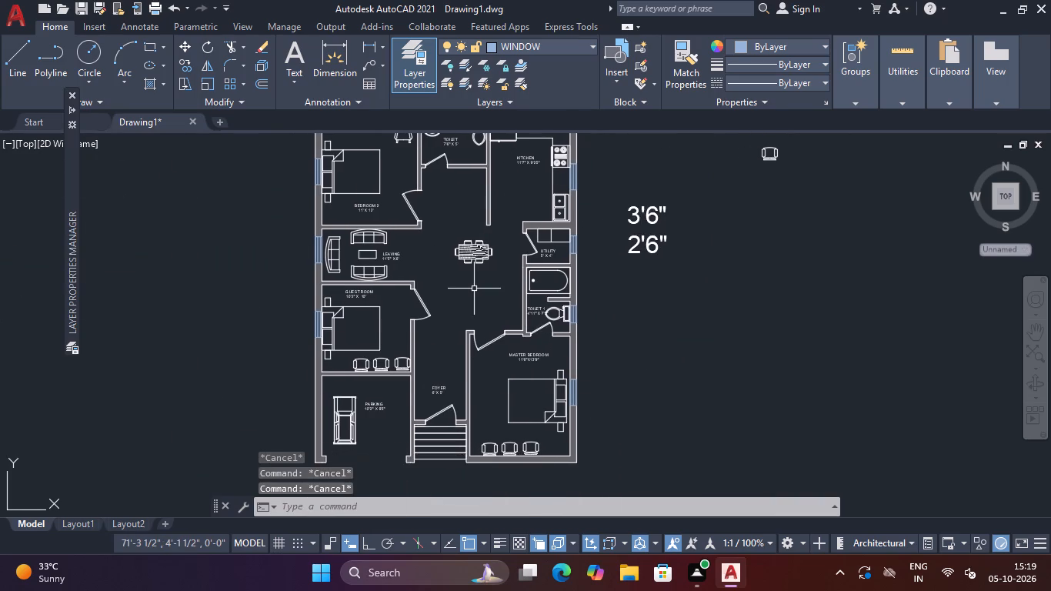
Create a new layer named DOOR.
middle_click_drag(474, 289, 479, 323)
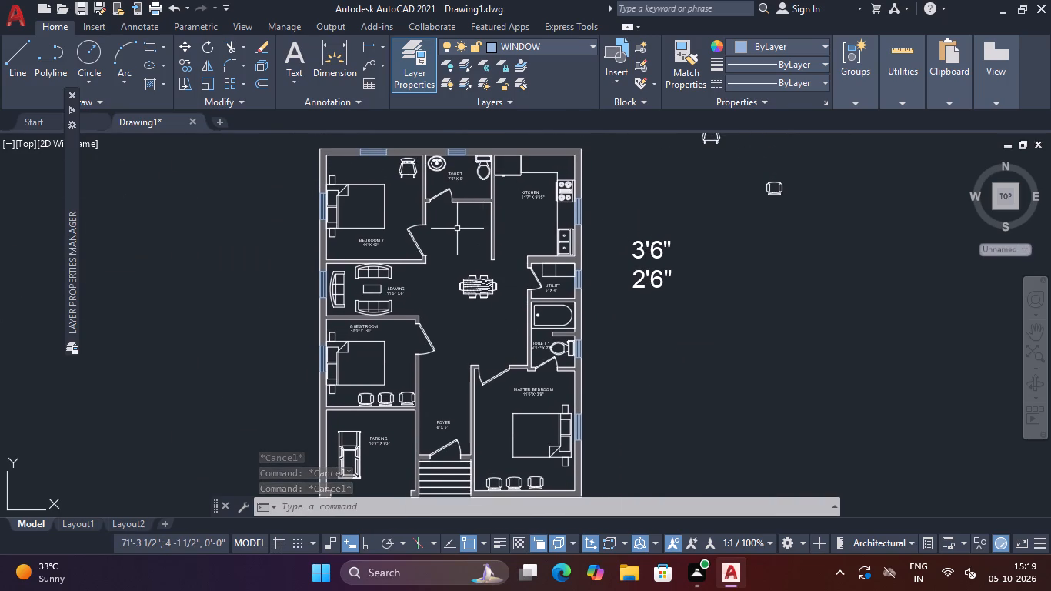
left_click(409, 58)
left_click(412, 66)
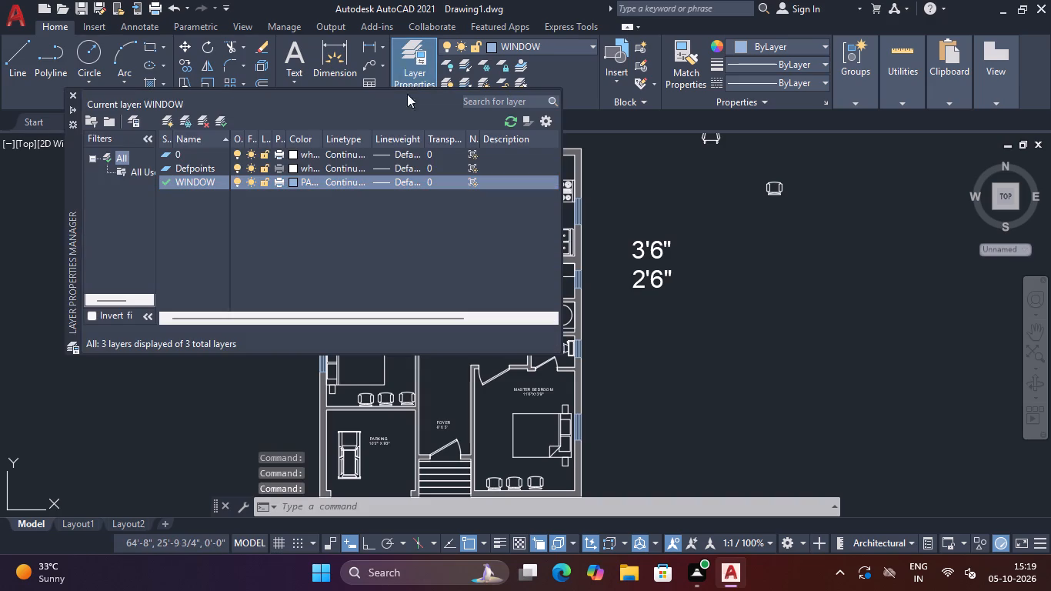
left_click(161, 121)
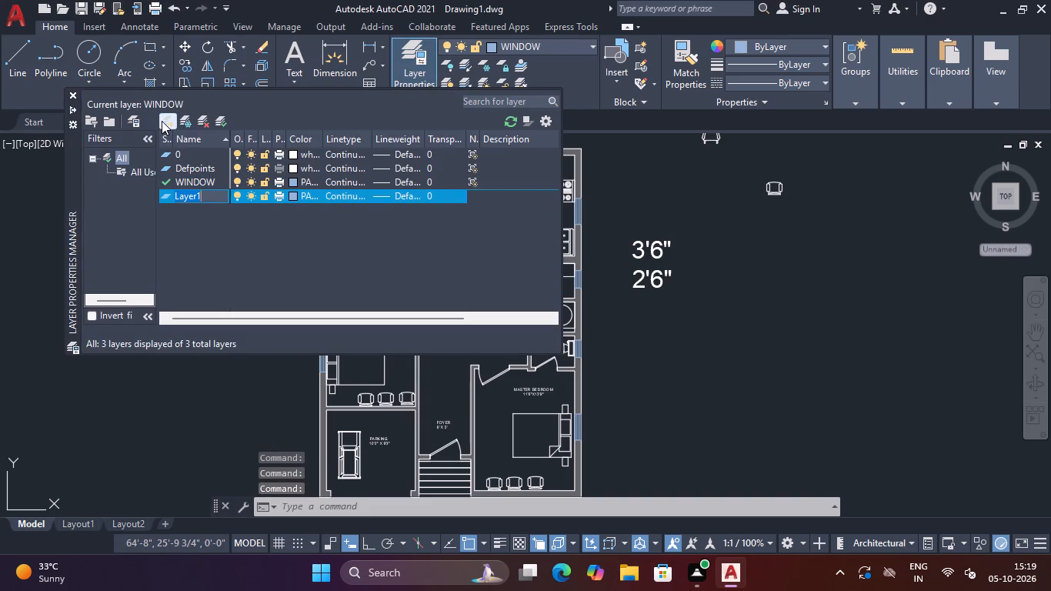
key("BackSpace")
key("d")
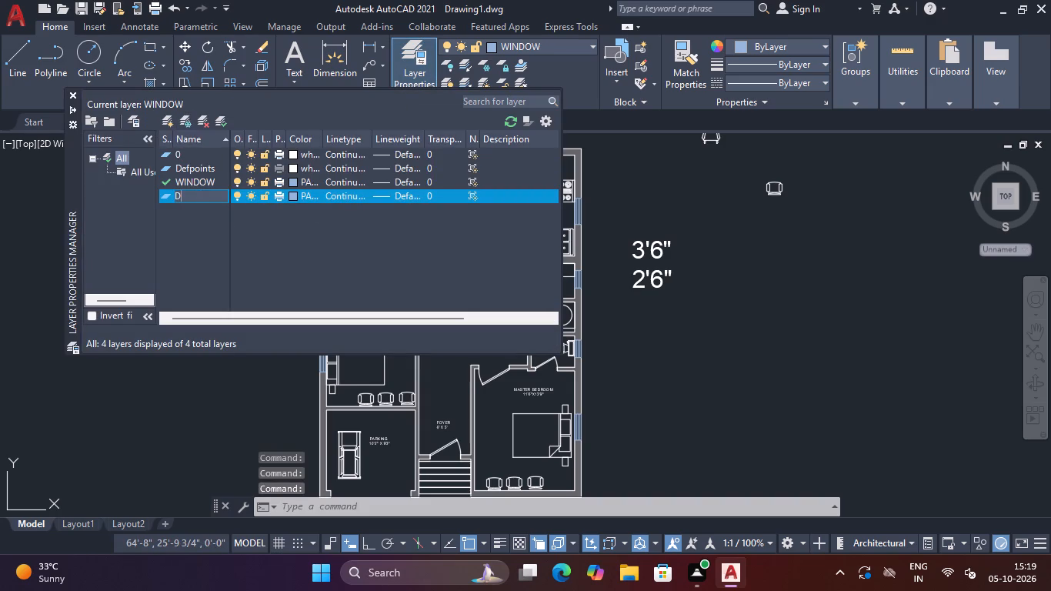
type("OOR")
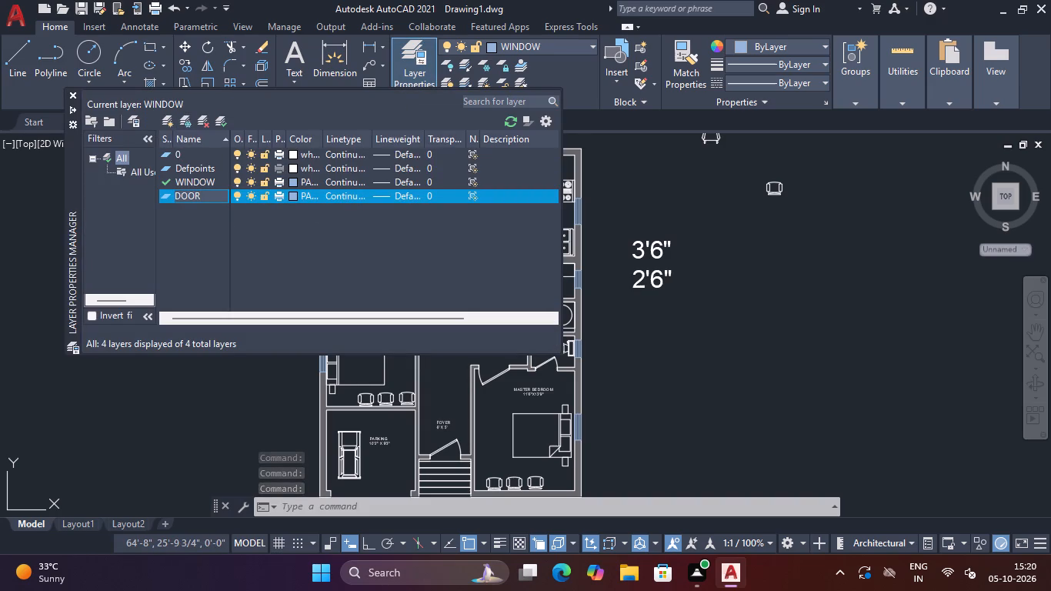
Set the DOOR layer's colour to PANTONE 14-1133 TCX from the PANTONE f + h Cotton book.
left_click(292, 194)
left_click(566, 261)
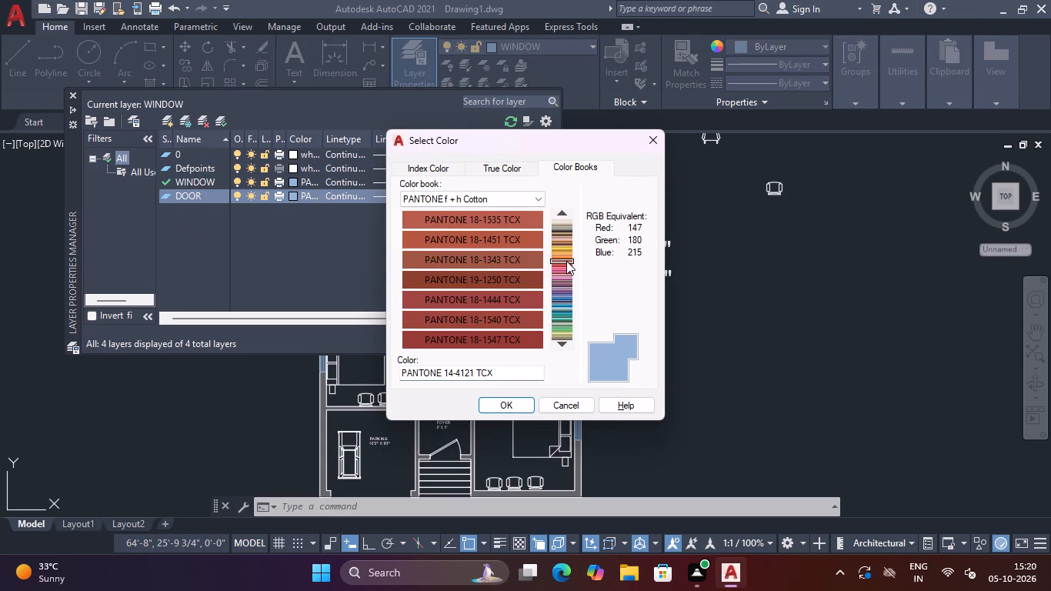
left_click(566, 258)
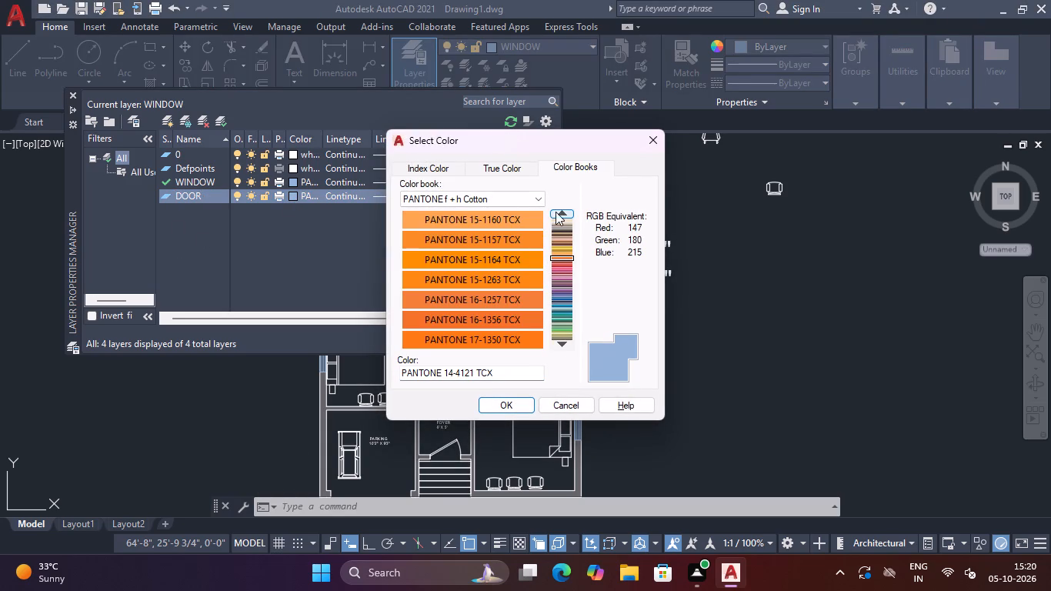
left_click(556, 212)
left_click(556, 212)
left_click(556, 212)
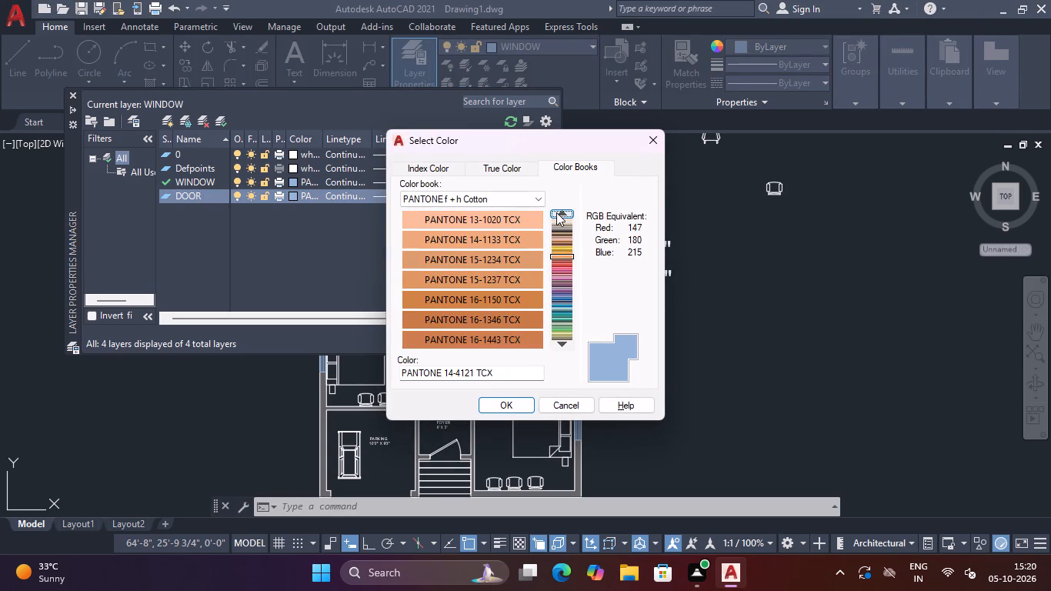
left_click(499, 237)
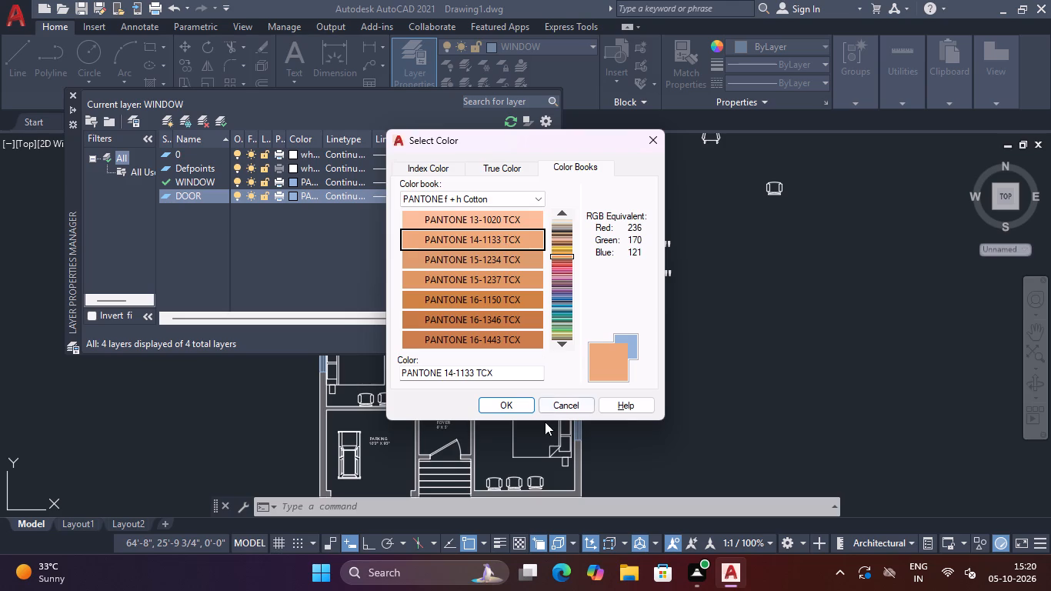
left_click(530, 405)
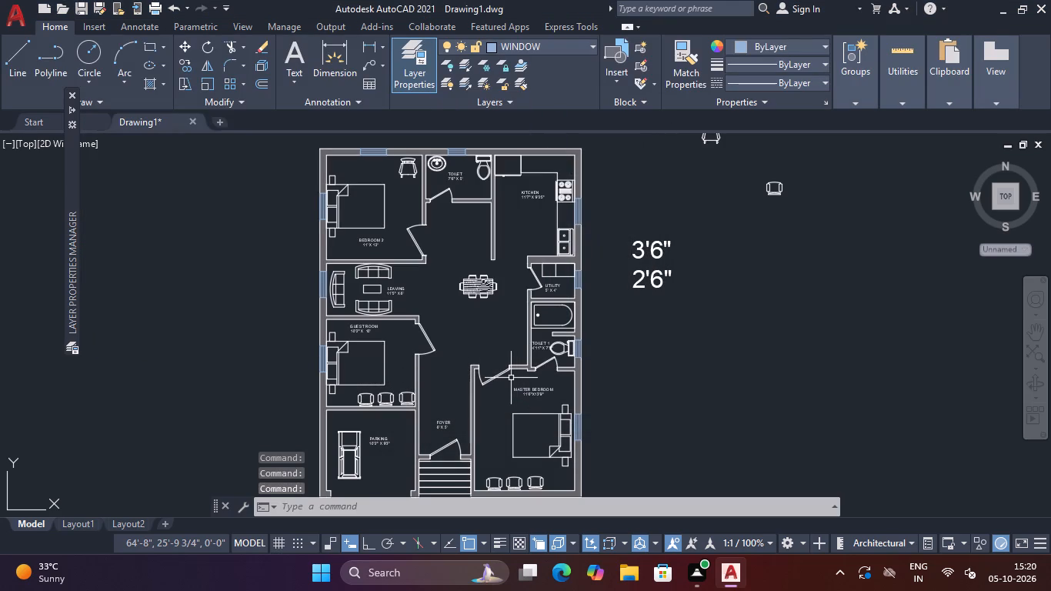
Make DOOR the current layer and draw a sloping sample line about 9' long east of the floor plan.
left_click(547, 45)
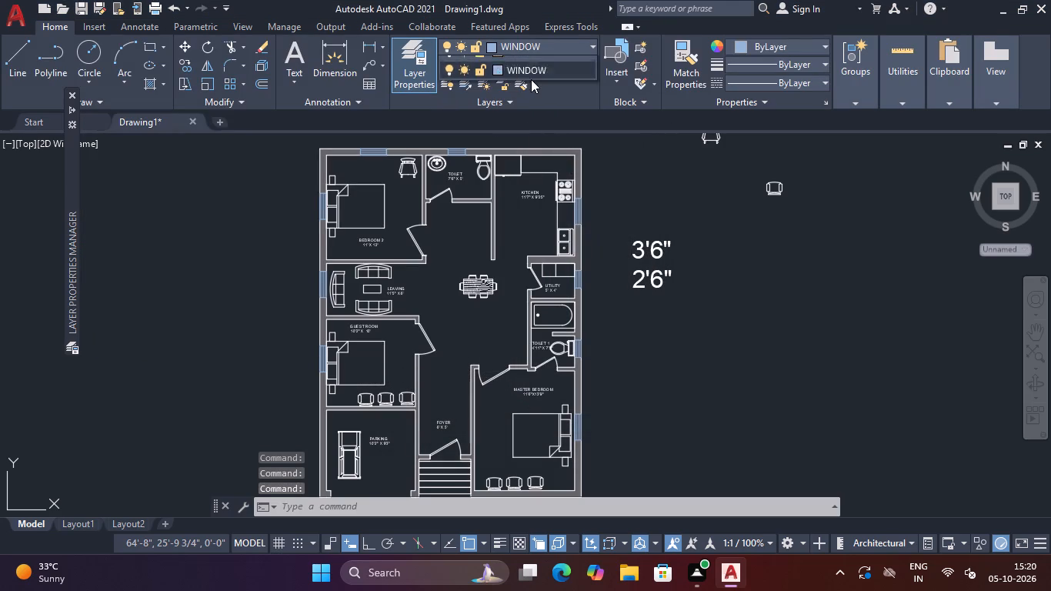
left_click(519, 101)
type("L")
key("space")
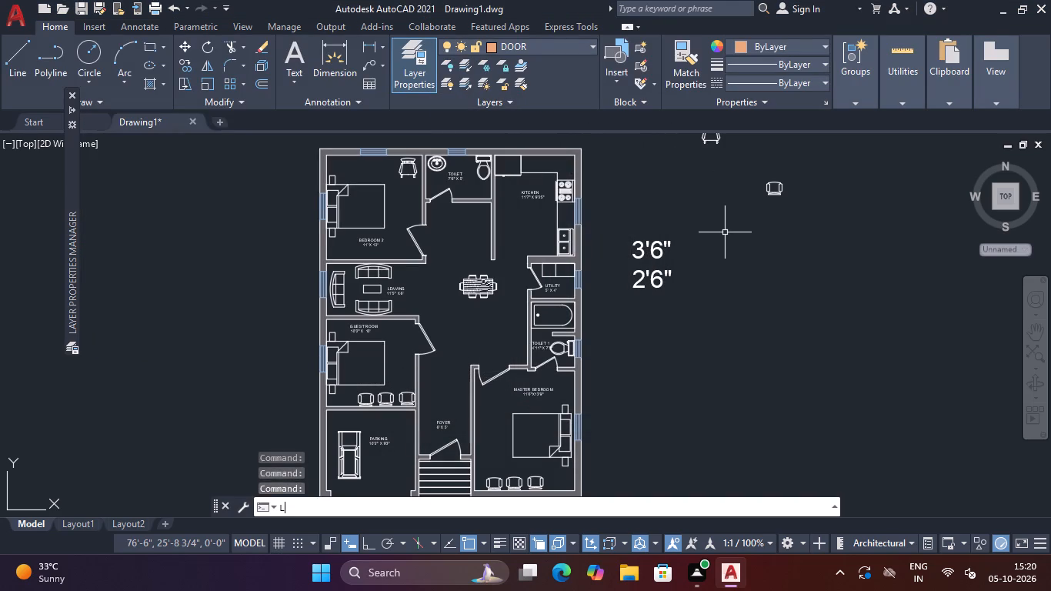
left_click(725, 232)
left_click(756, 260)
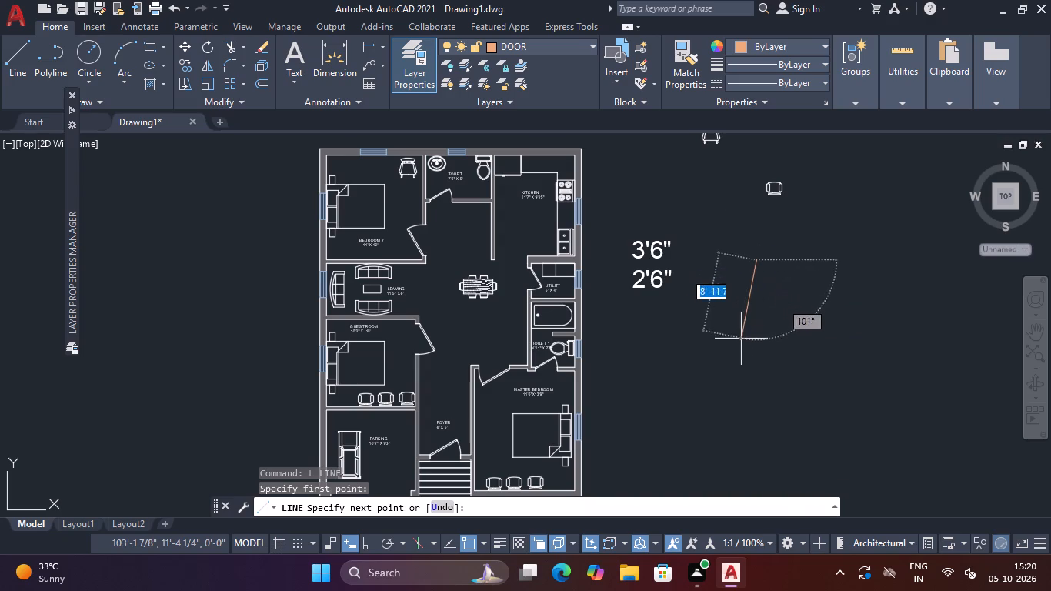
left_click(741, 342)
key("Escape")
Match the DOOR sample line's properties onto the utility room door.
type("MA")
key("space")
left_click(750, 295)
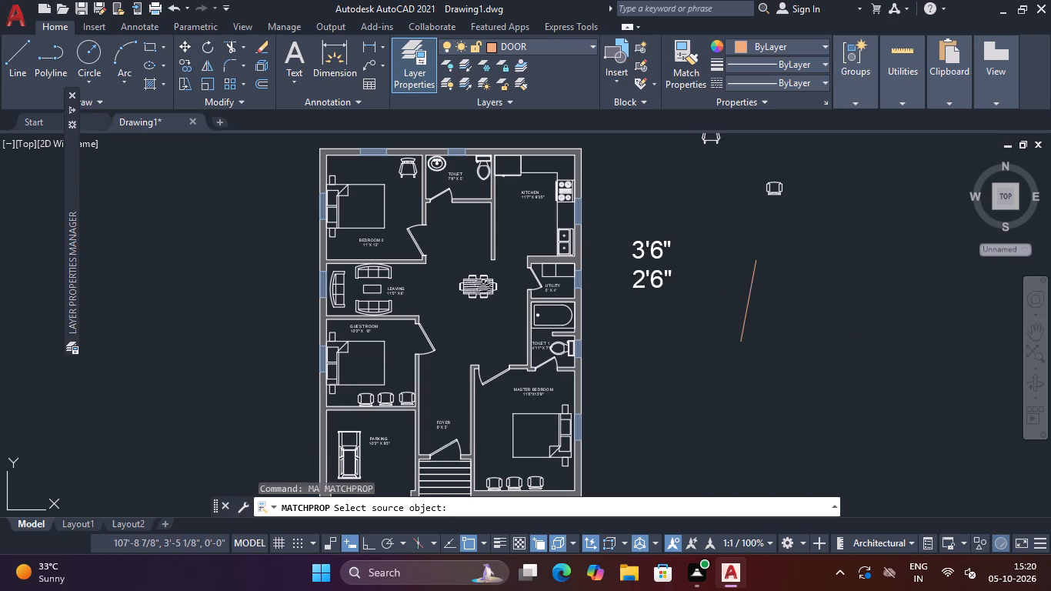
scroll(534, 277, "up", 3)
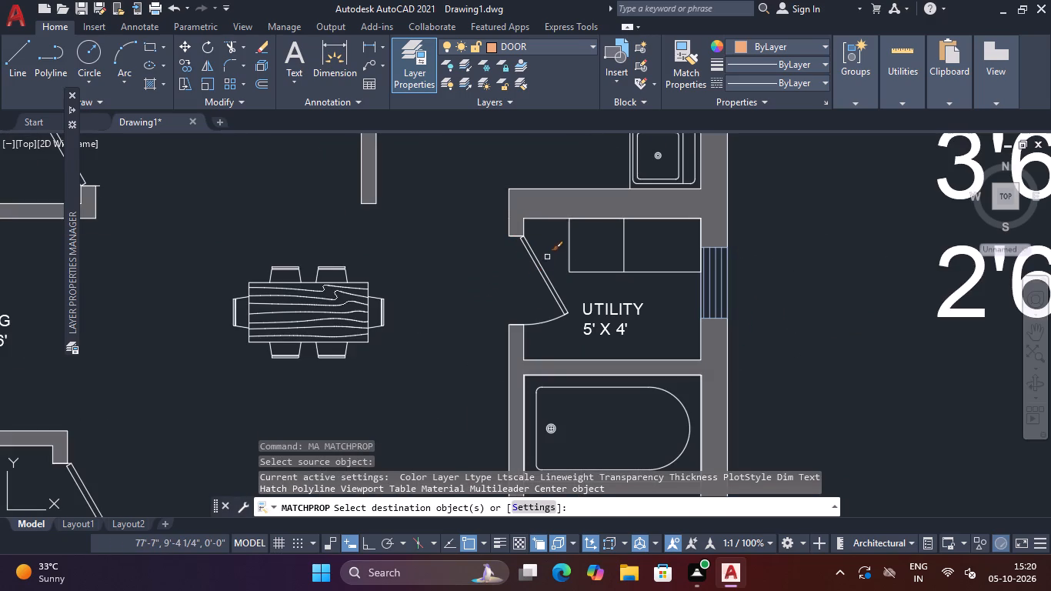
left_click(547, 256)
left_click(529, 275)
Apply the matched DOOR properties to the doors of the upper toilet and BEDROOM 2, including their swing arcs.
scroll(505, 279, "down", 2)
middle_click_drag(481, 282, 499, 360)
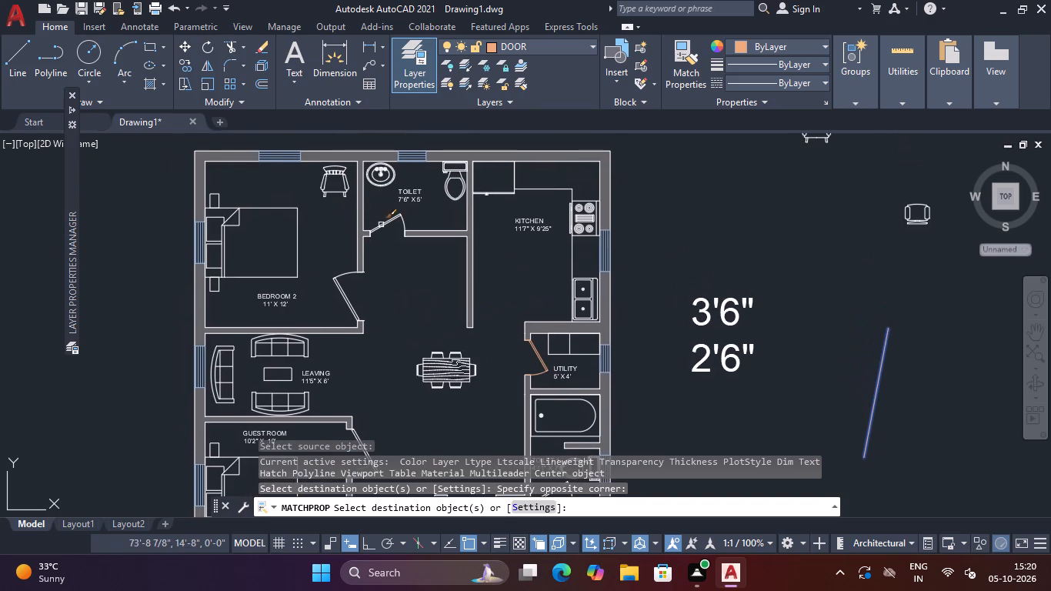
left_click(382, 212)
left_click_drag(392, 226, 392, 236)
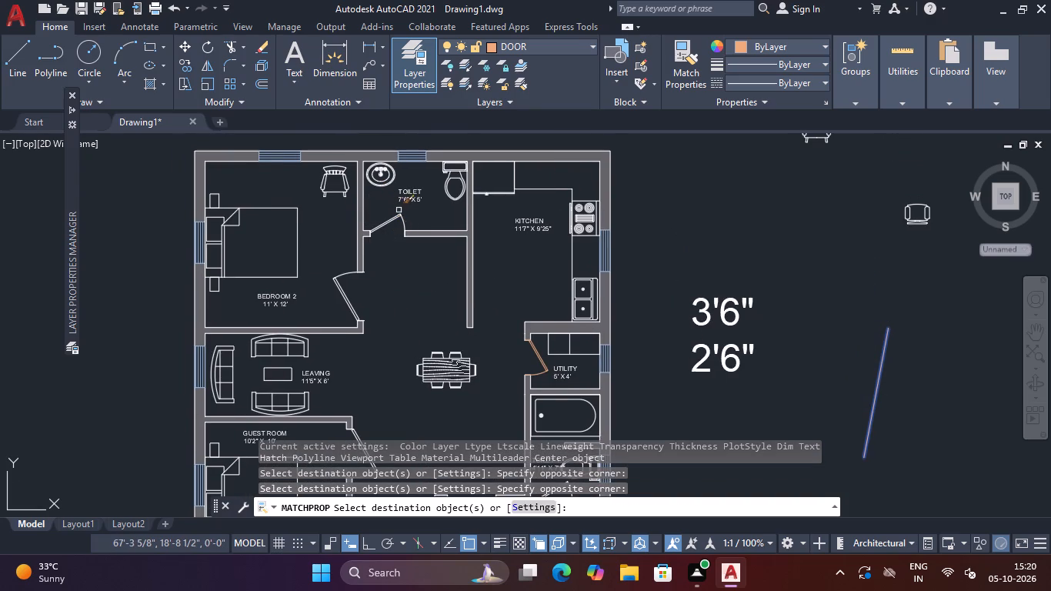
left_click(407, 219)
left_click(402, 219)
left_click(362, 295)
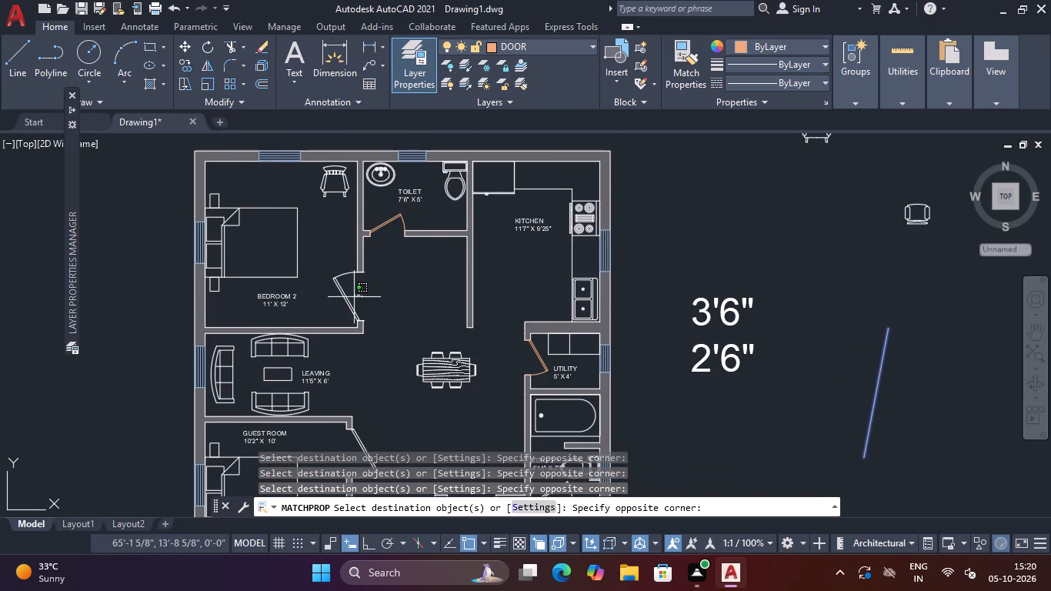
left_click(352, 299)
left_click(359, 290)
left_click(346, 299)
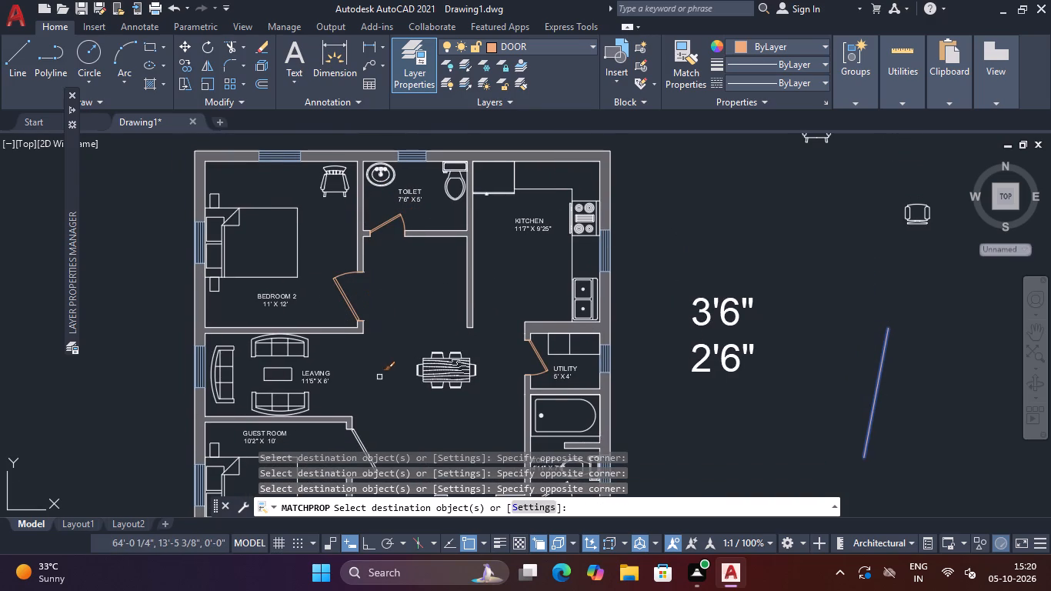
Apply the matched DOOR properties to the guest room, master bedroom and foyer entrance doors.
middle_click_drag(379, 378, 499, 178)
left_click_drag(495, 230, 493, 238)
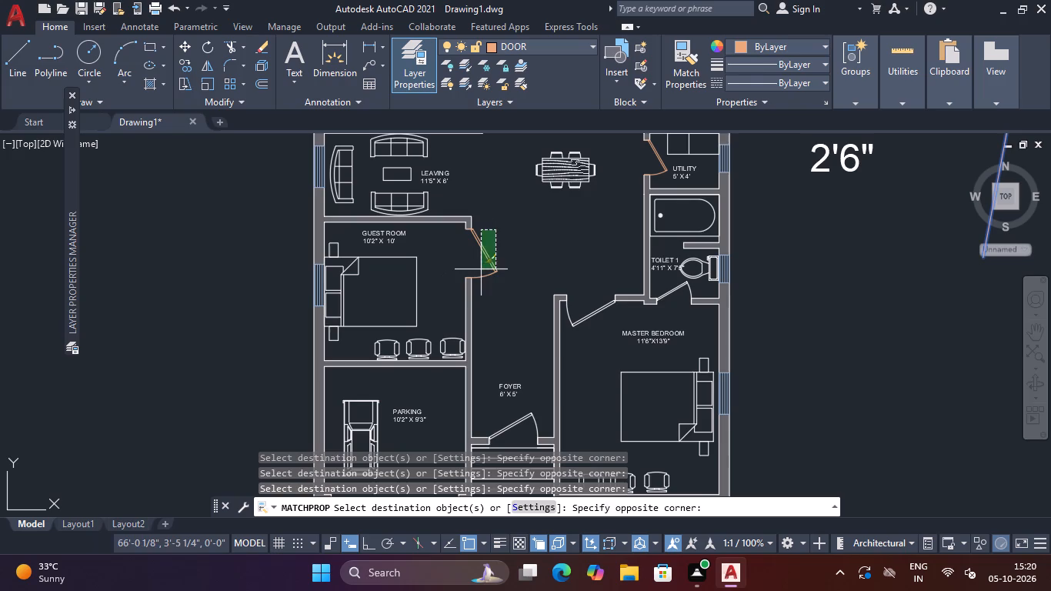
left_click(481, 269)
left_click(587, 305)
left_click(583, 319)
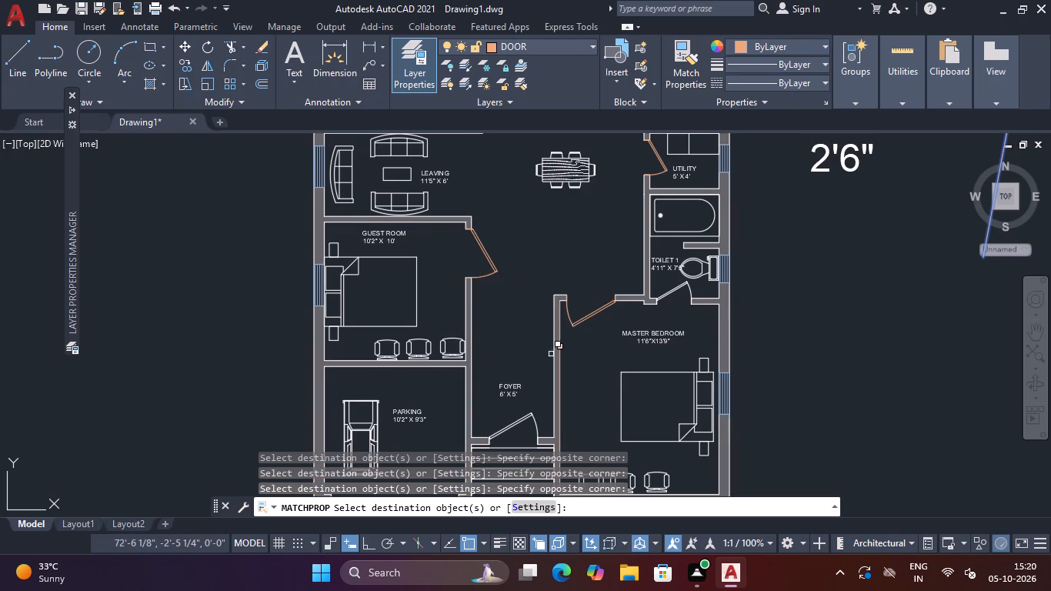
middle_click_drag(529, 360, 565, 249)
left_click(572, 292)
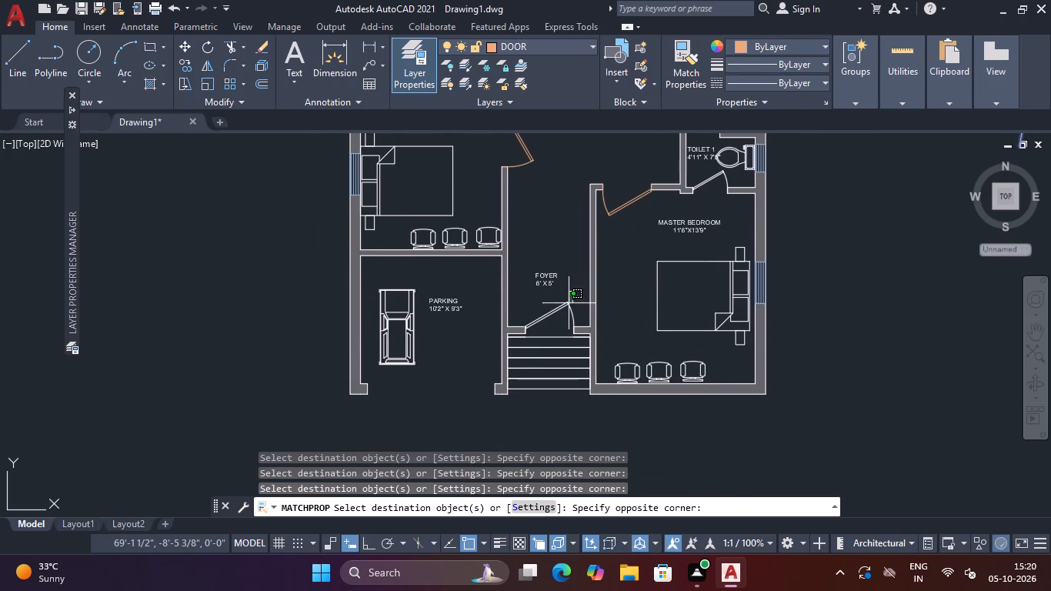
left_click(564, 321)
scroll(578, 271, "down", 3)
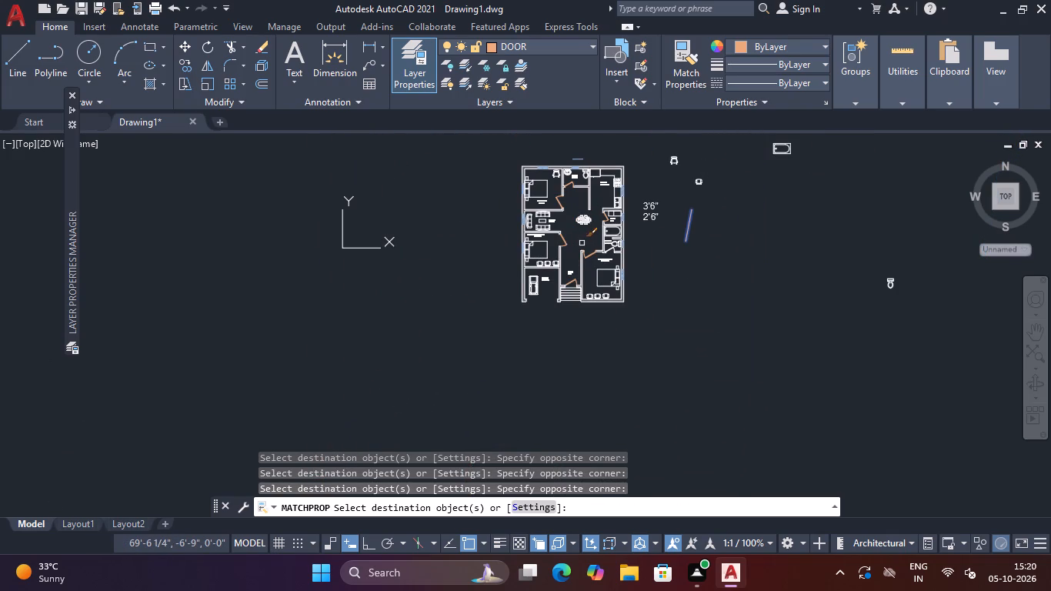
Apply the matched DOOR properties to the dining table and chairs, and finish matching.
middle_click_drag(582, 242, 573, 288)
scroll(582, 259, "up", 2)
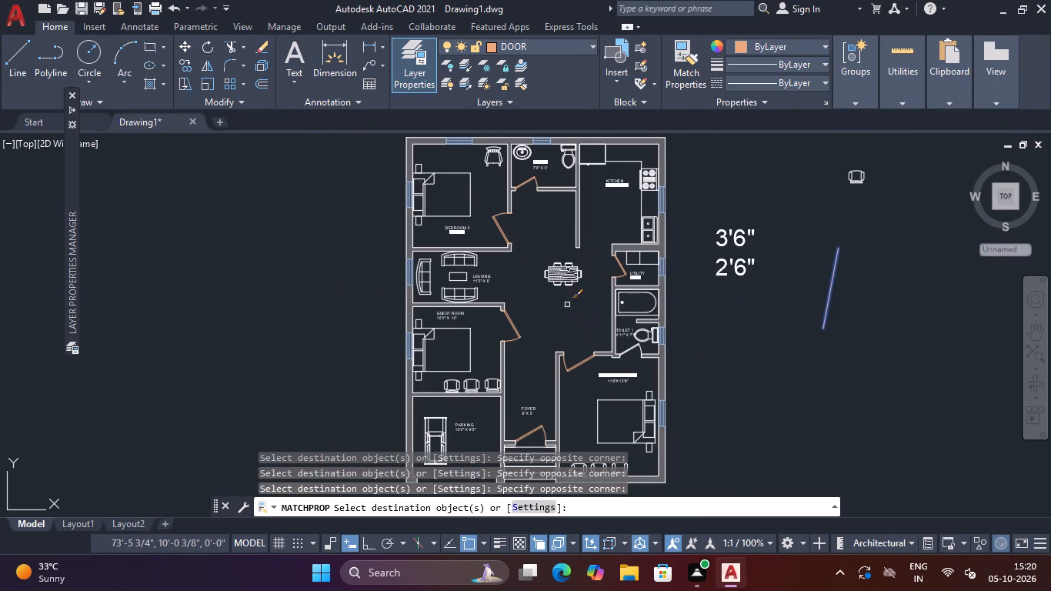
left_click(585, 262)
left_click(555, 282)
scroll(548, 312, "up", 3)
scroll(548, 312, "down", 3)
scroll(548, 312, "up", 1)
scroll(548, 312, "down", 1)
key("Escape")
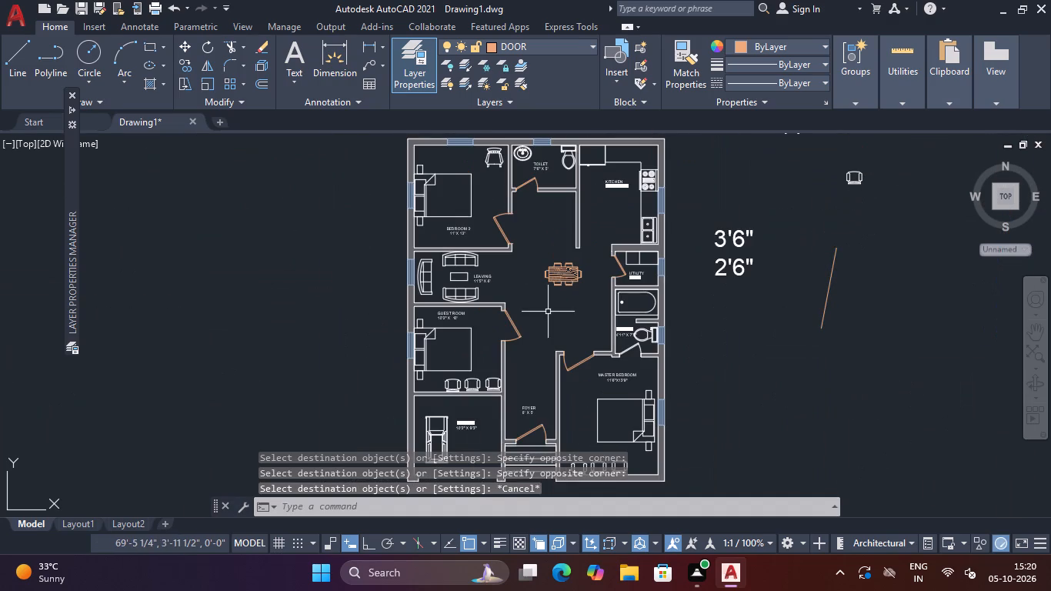
Make layer 0 current and draw a short, nearly vertical sample line east of the master bedroom.
left_click(576, 46)
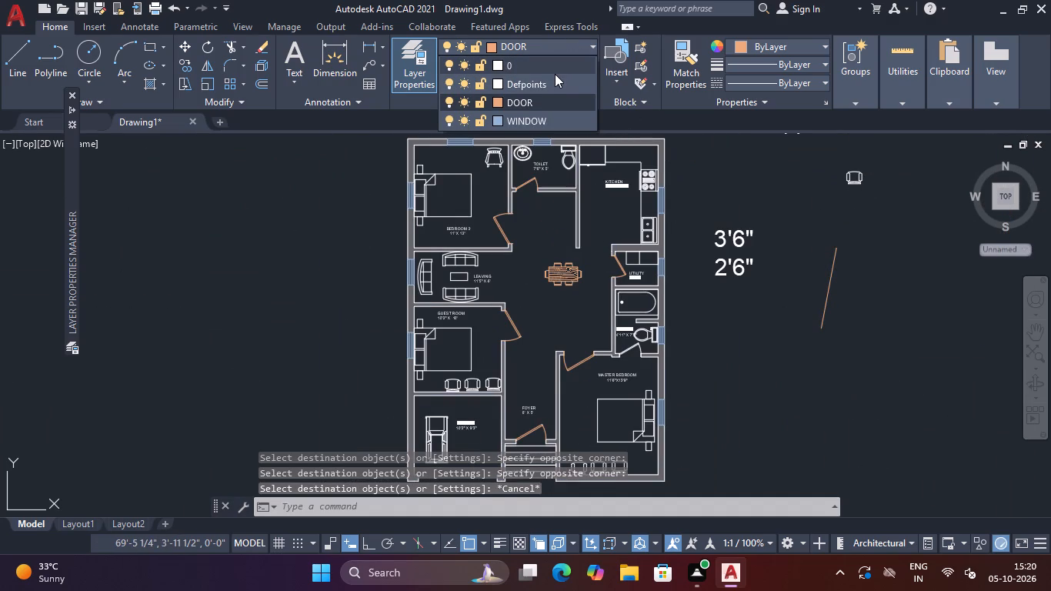
left_click(555, 68)
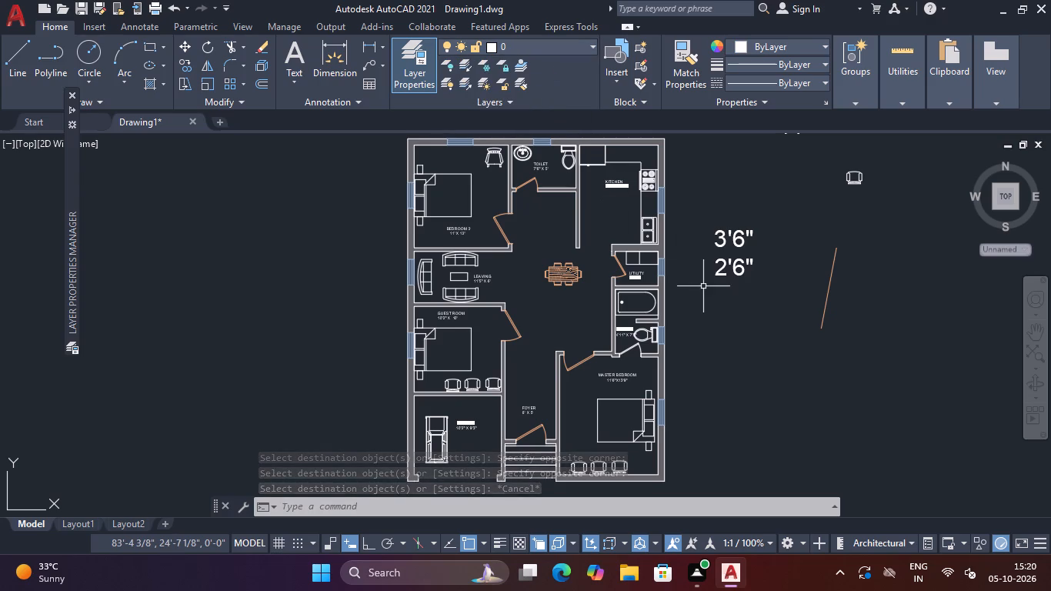
type("L")
key("space")
left_click(720, 334)
left_click(722, 390)
key("Escape")
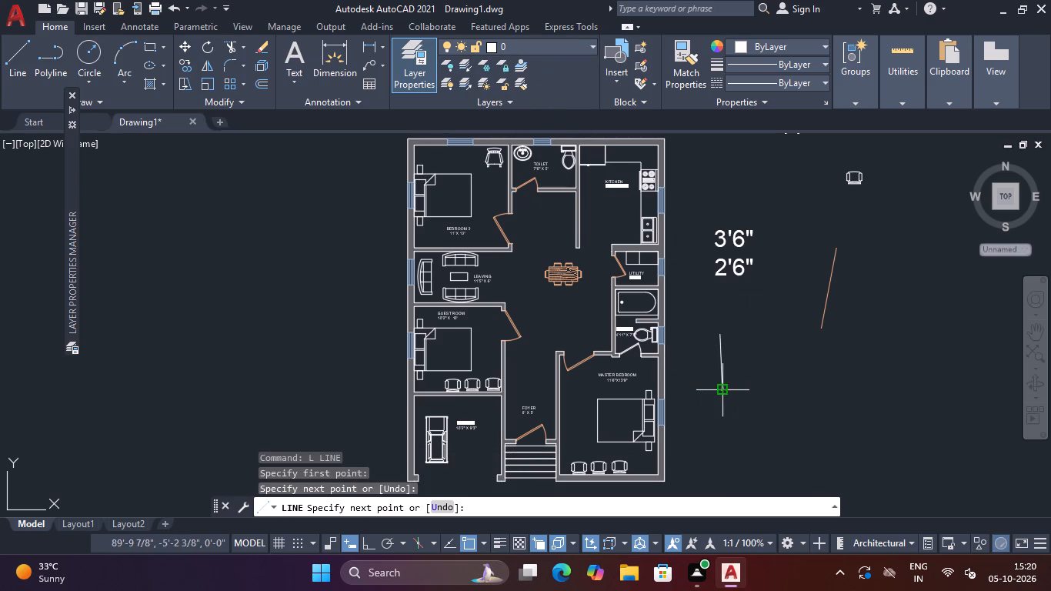
Match the layer 0 sample line's properties onto the dining table and chairs.
type("MA")
key("space")
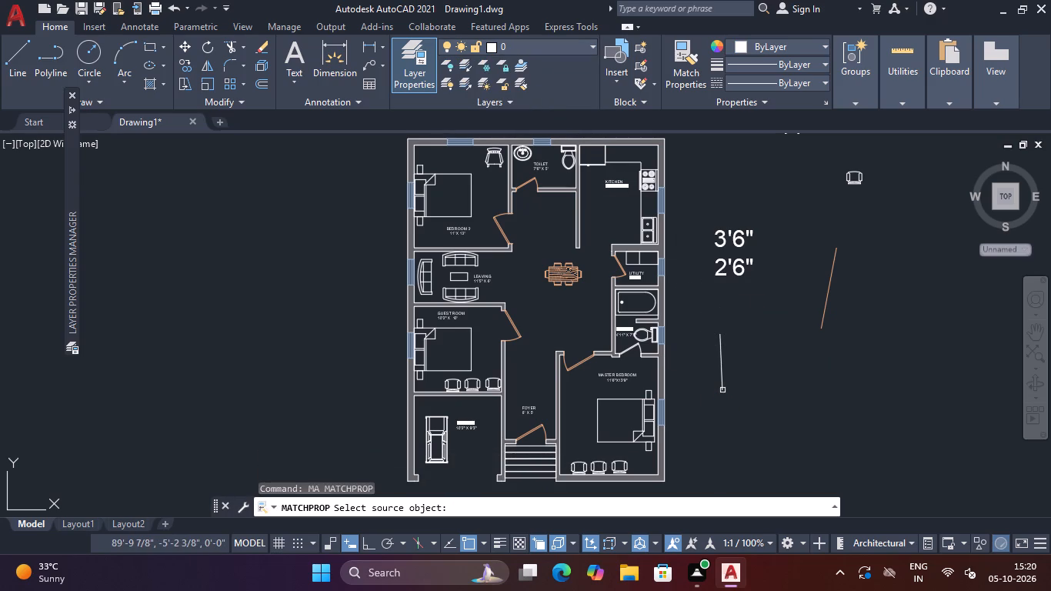
left_click(722, 348)
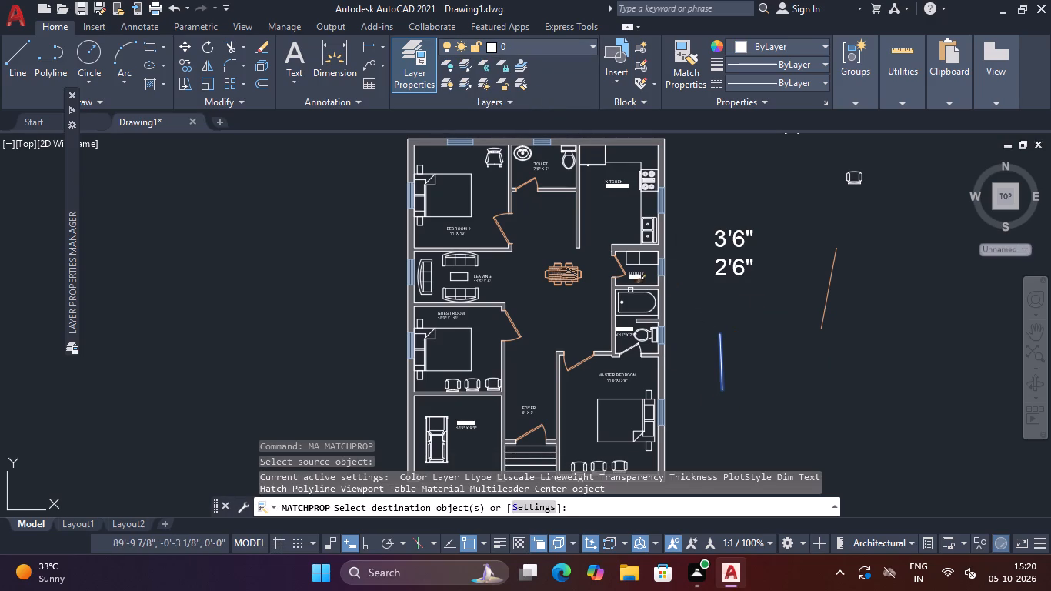
left_click(582, 260)
left_click(566, 286)
key("Escape")
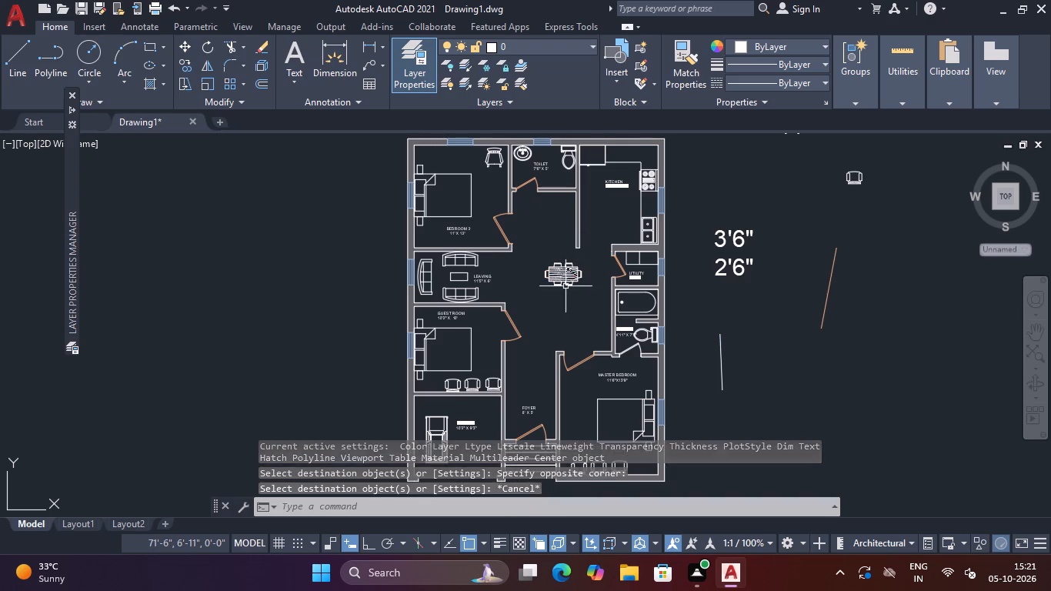
key("Escape")
Explode the entrance steps south of the foyer door.
middle_click_drag(552, 312, 606, 310)
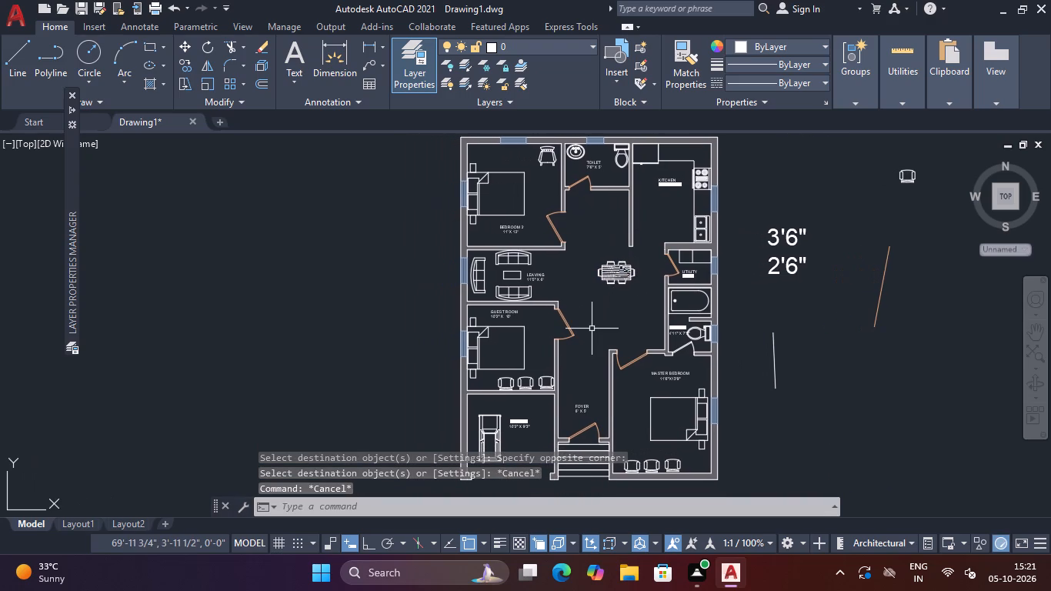
middle_click_drag(592, 329, 598, 346)
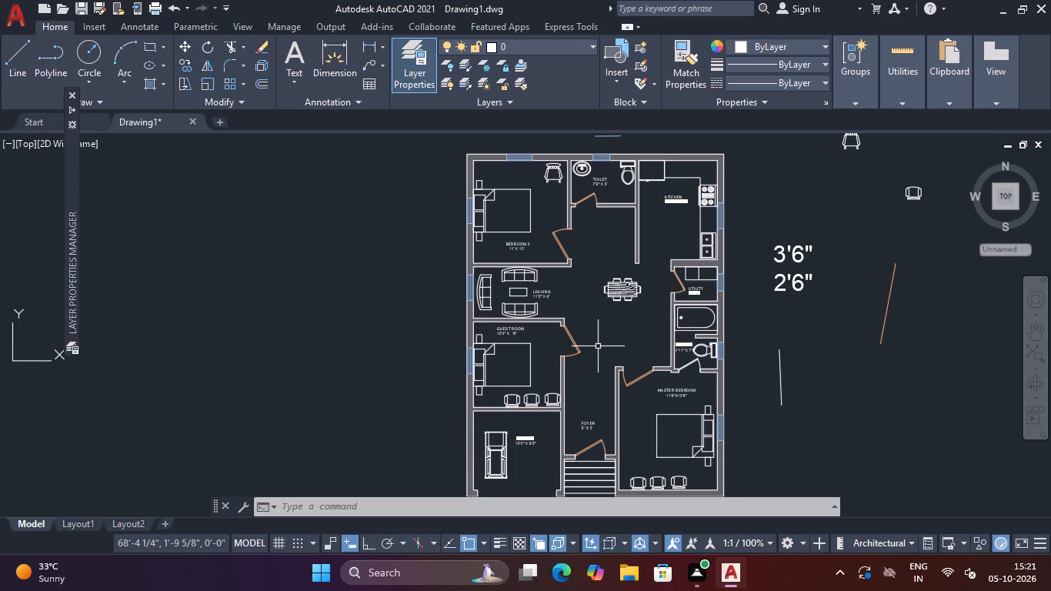
scroll(576, 469, "up", 1)
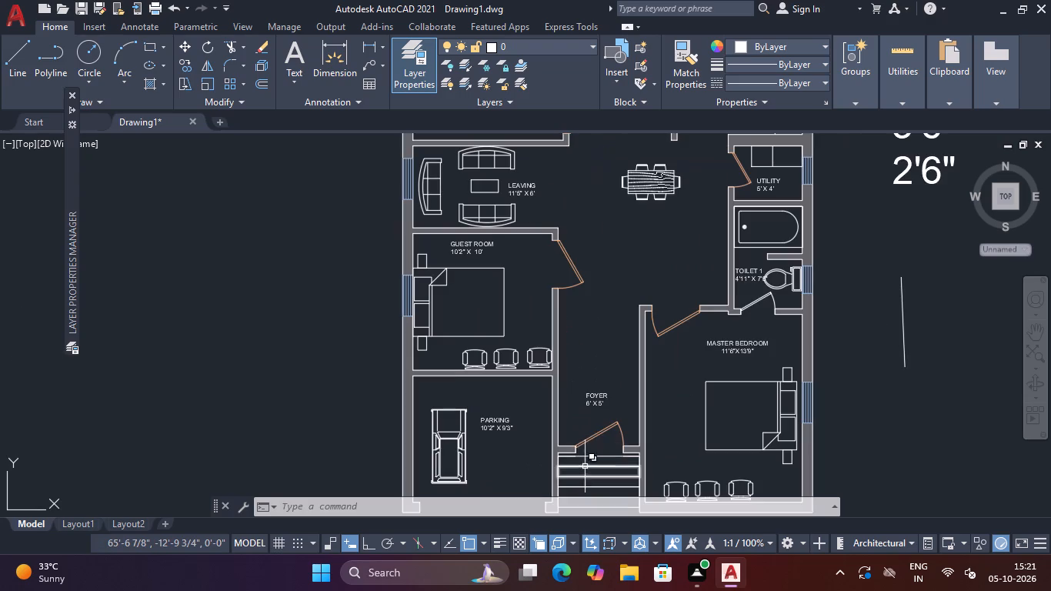
middle_click_drag(592, 449, 626, 308)
scroll(628, 313, "up", 2)
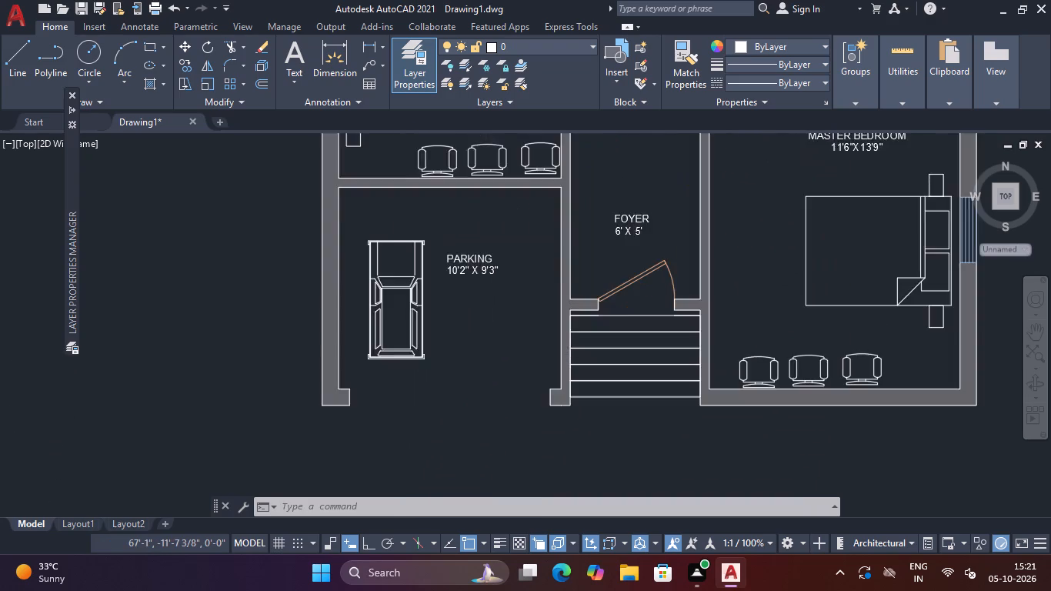
left_click(632, 312)
left_click(602, 446)
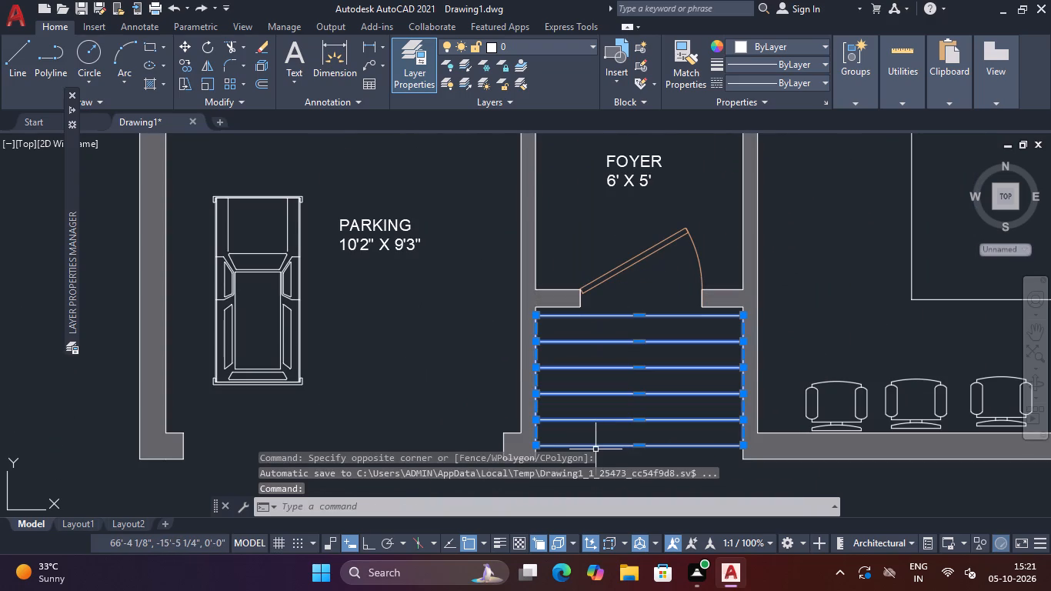
type("EW")
key("BackSpace")
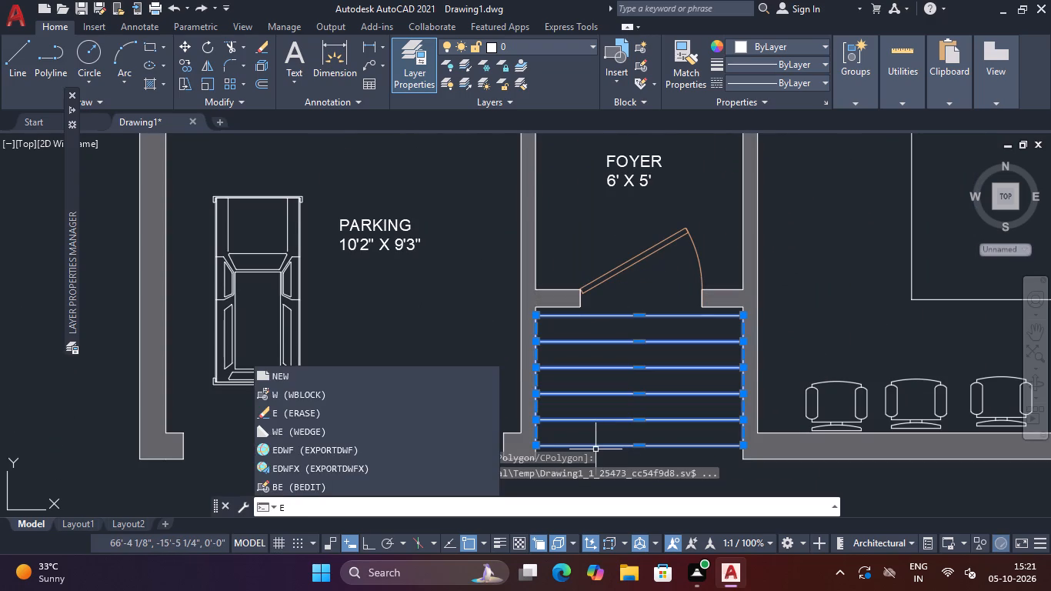
key("Down")
key("Down")
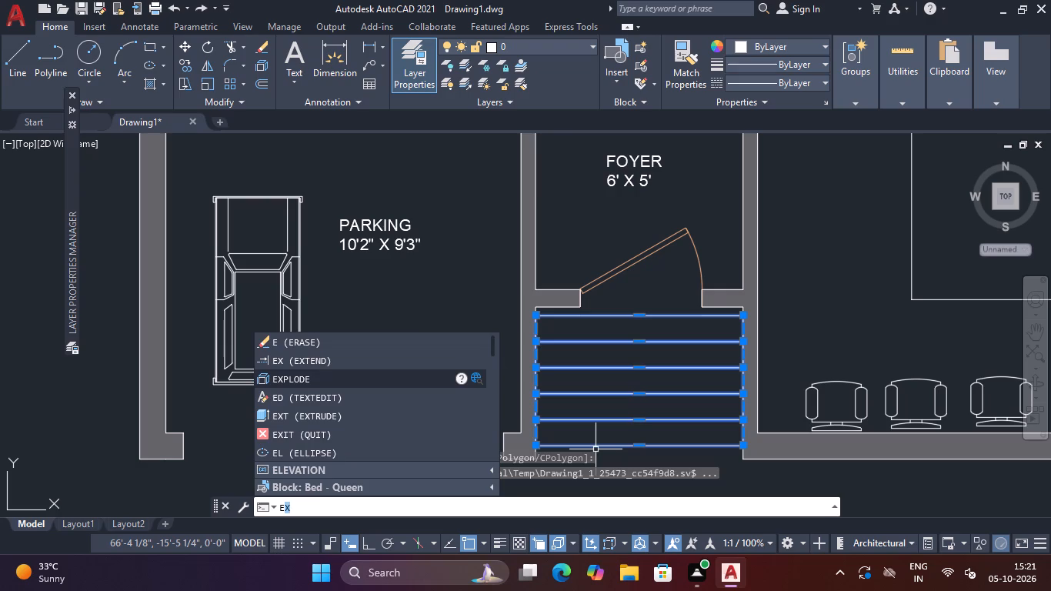
key("Return")
Trim away the two step lines nearest the foyer door to clear a landing above the remaining steps.
type("TR")
key("space")
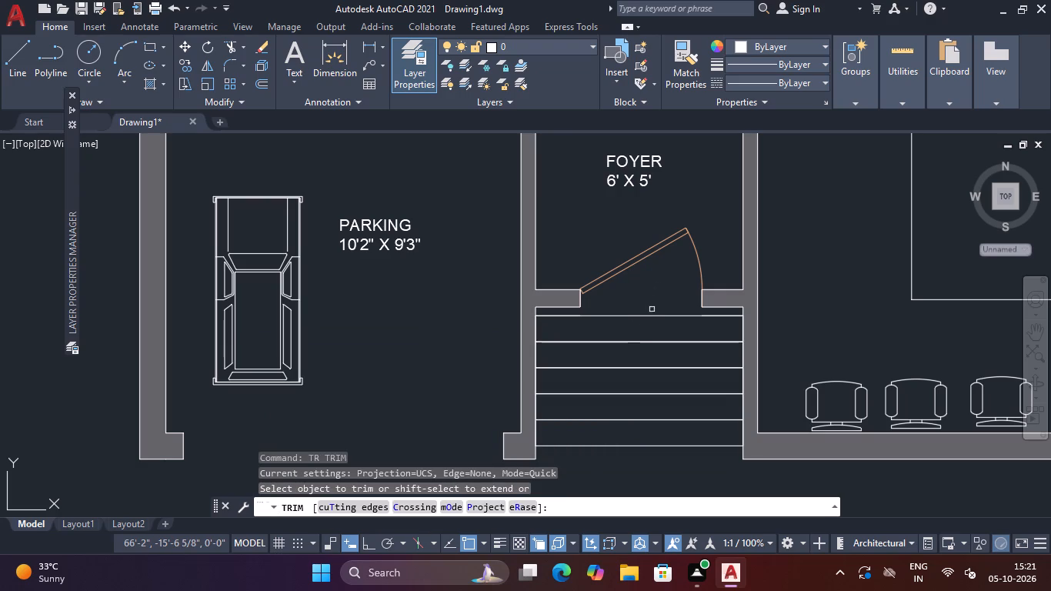
left_click(651, 314)
left_click(572, 316)
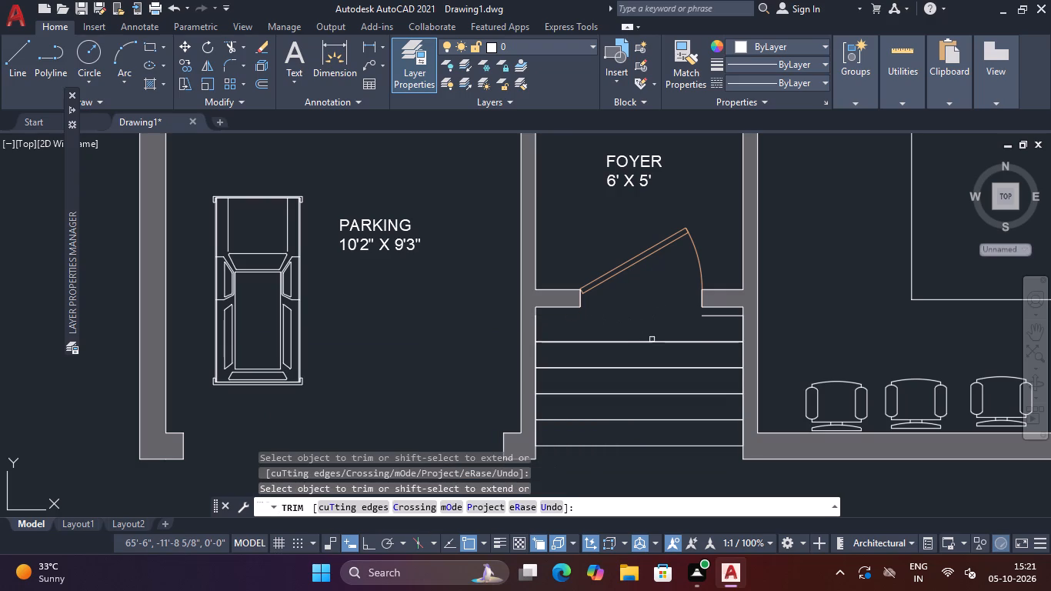
left_click(713, 315)
left_click(690, 343)
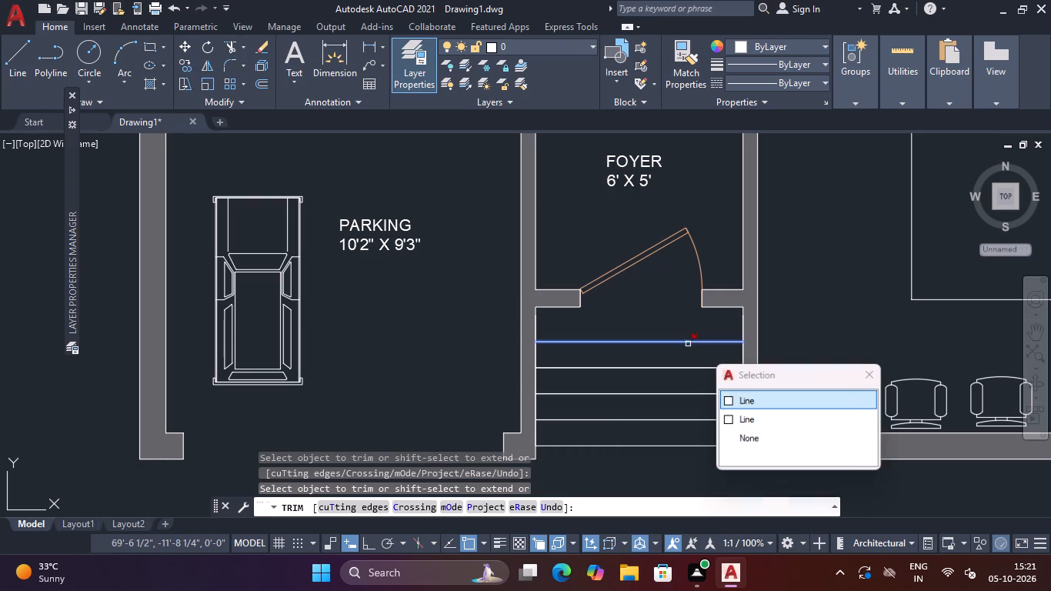
left_click(756, 396)
left_click(630, 342)
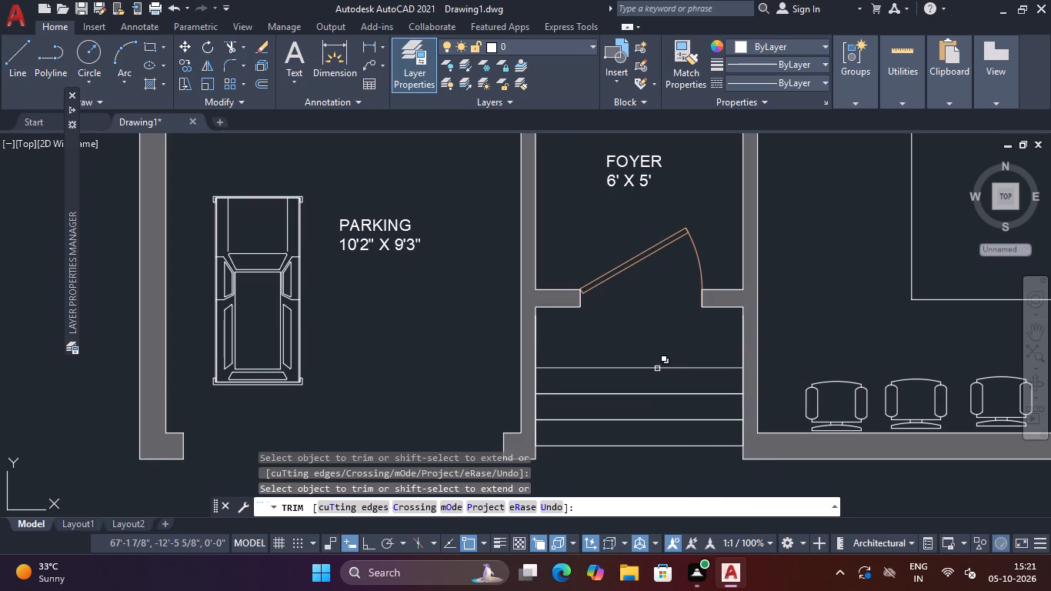
left_click(657, 369)
left_click(719, 426)
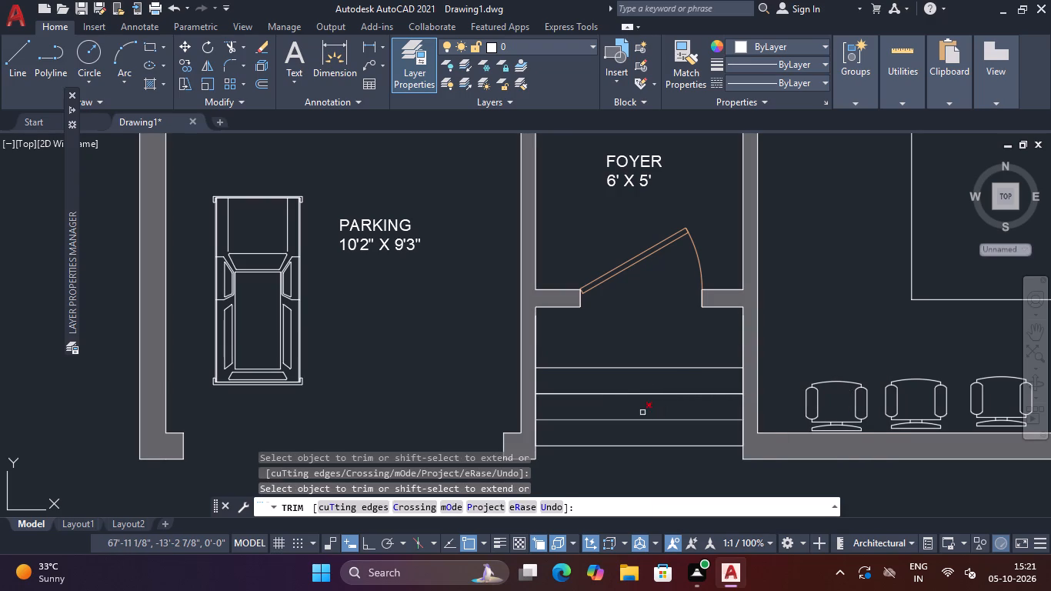
key("Escape")
key("Escape")
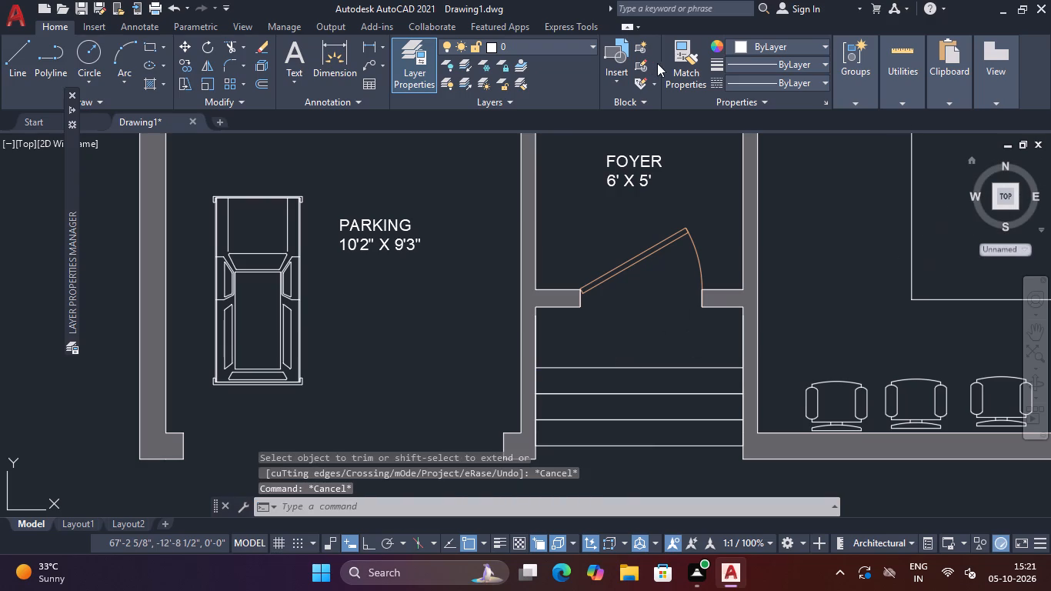
Add multiline text reading MAIN ENTRANCE, split over two lines, on the landing below the foyer door.
left_click(291, 51)
left_click(557, 322)
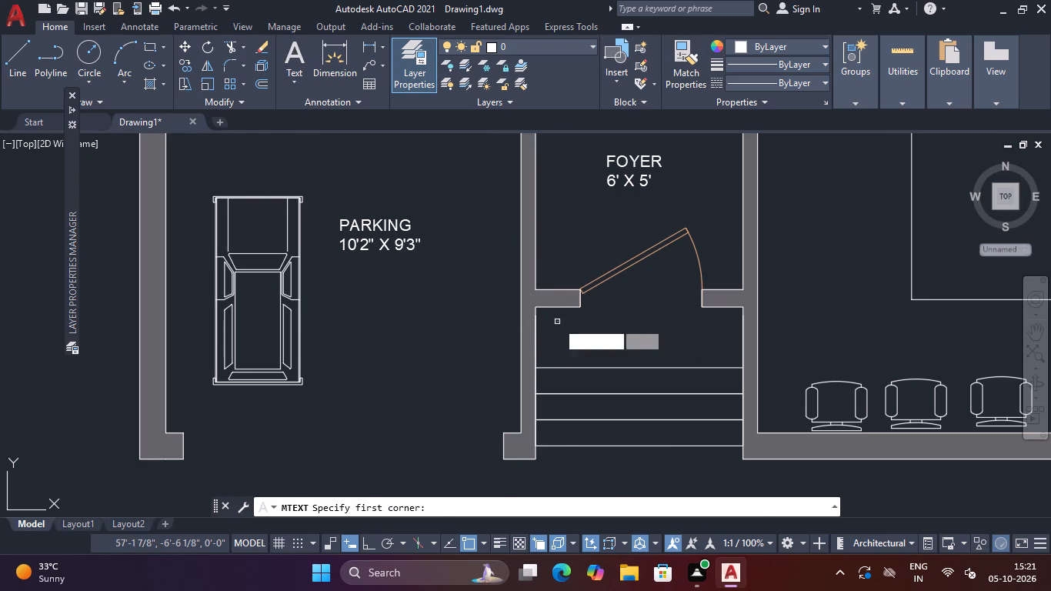
left_click(732, 357)
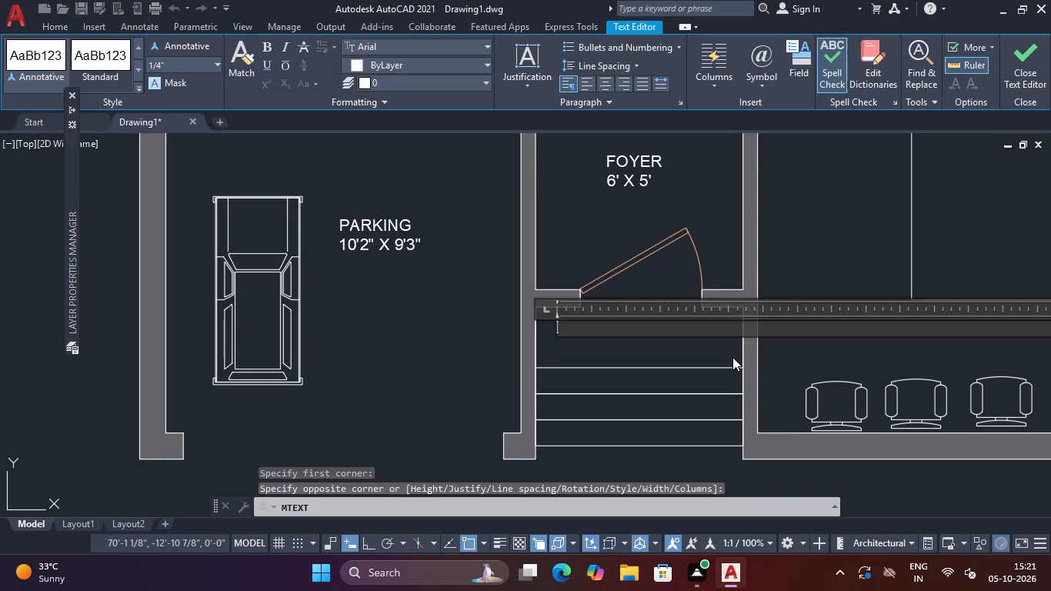
type("MAIN")
key("space")
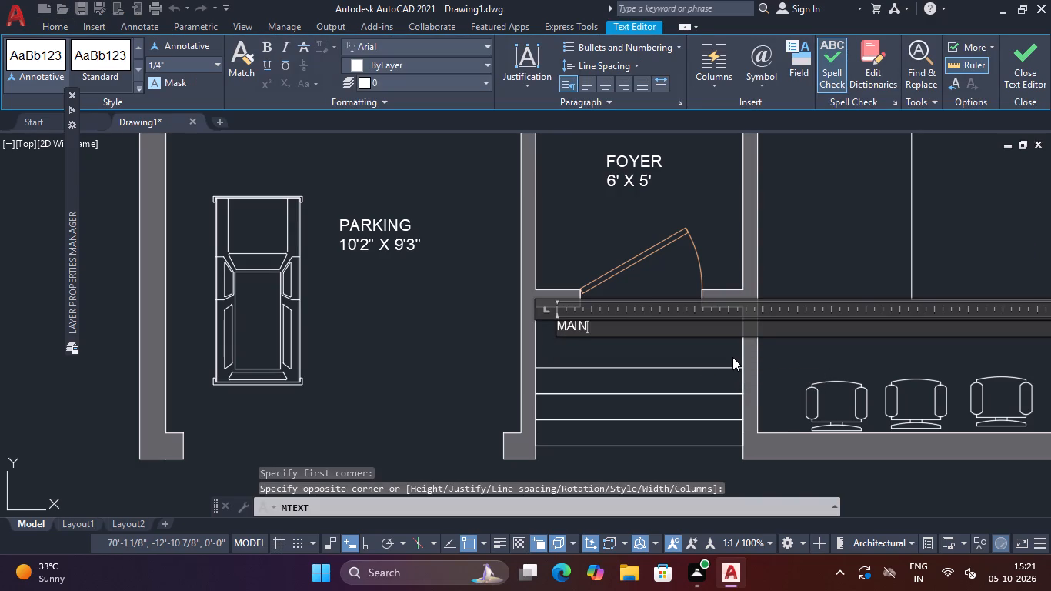
type("ENTERANCE")
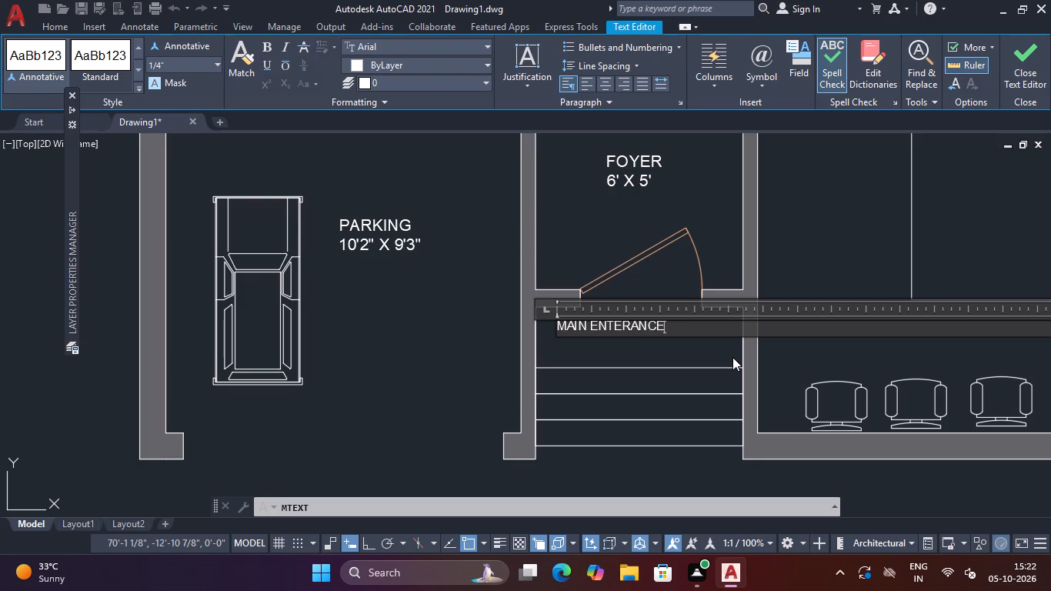
key("BackSpace")
key("BackSpace")
key("BackSpace")
key("BackSpace")
key("BackSpace")
key("BackSpace")
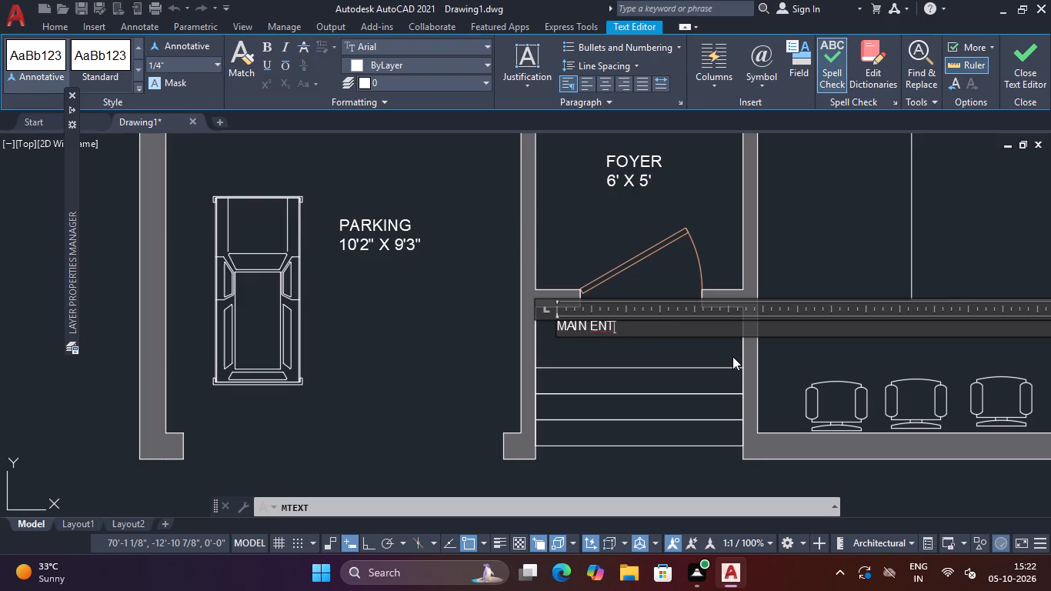
type("RA")
type("NC")
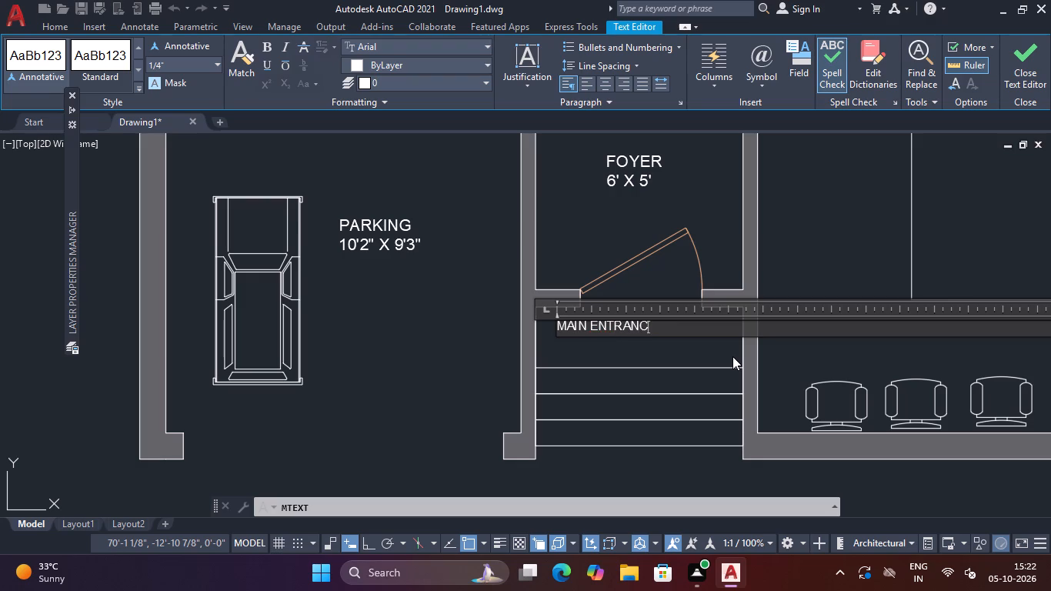
key("e")
left_click(589, 326)
key("Return")
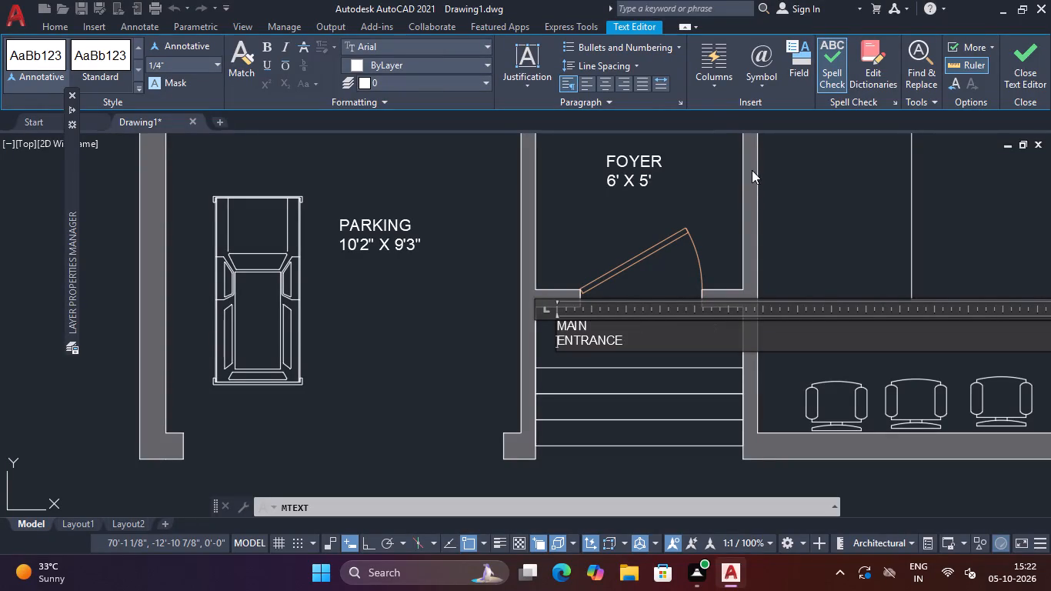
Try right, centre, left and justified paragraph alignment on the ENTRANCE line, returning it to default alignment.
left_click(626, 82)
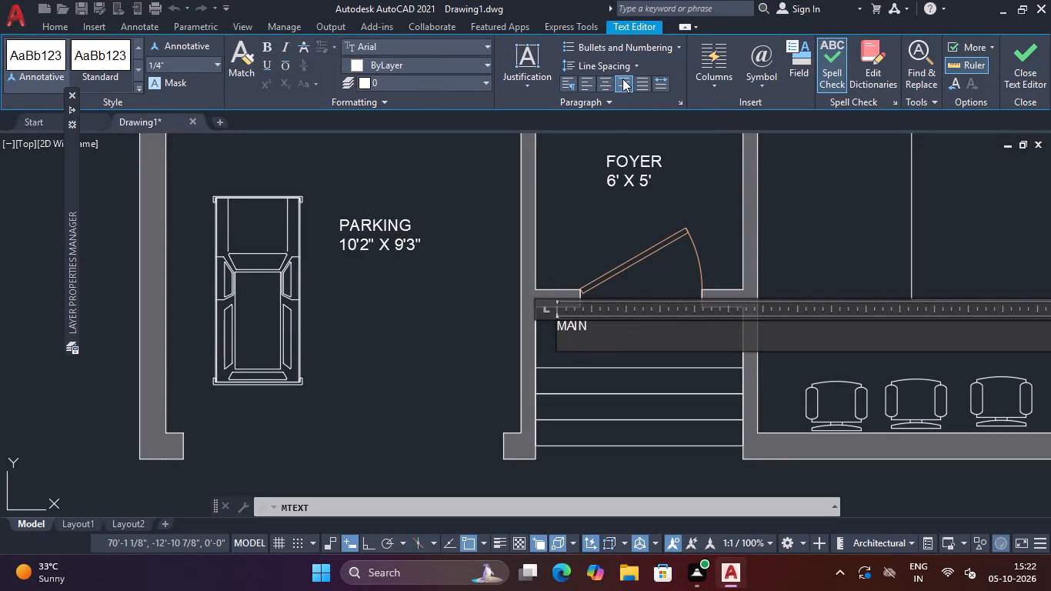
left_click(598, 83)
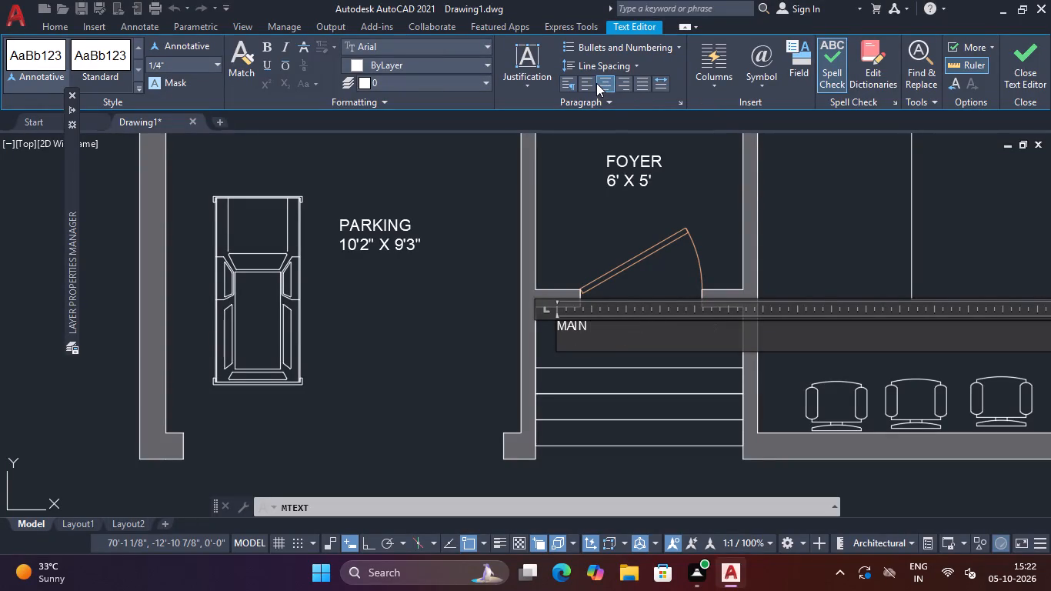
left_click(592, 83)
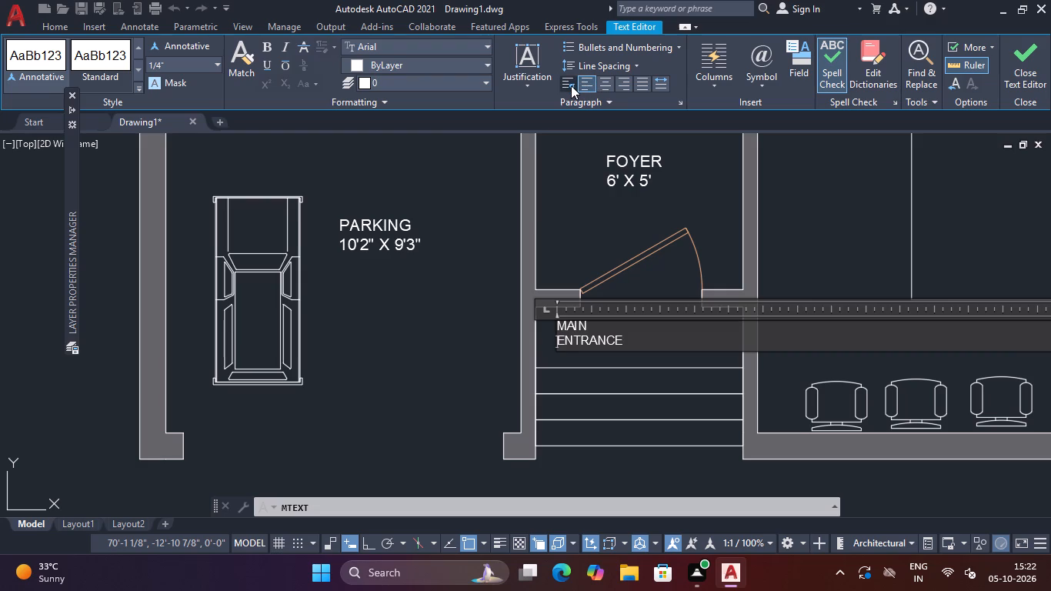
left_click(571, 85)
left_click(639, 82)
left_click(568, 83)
Indent MAIN with four leading spaces to centre it above ENTRANCE, and finish editing the text.
left_click(558, 321)
key("space")
key("space")
key("space")
key("space")
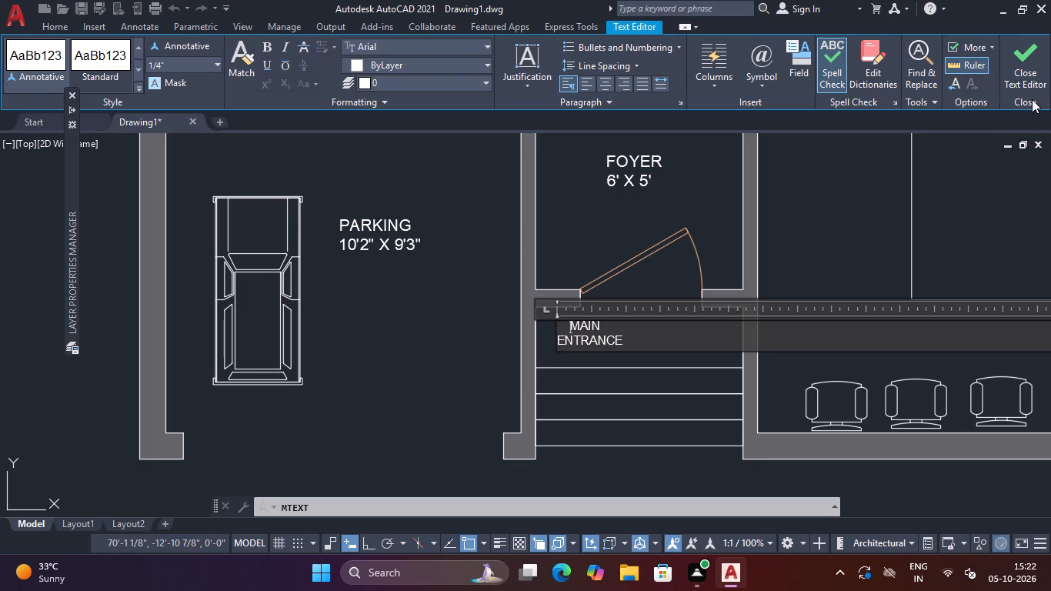
left_click(1030, 88)
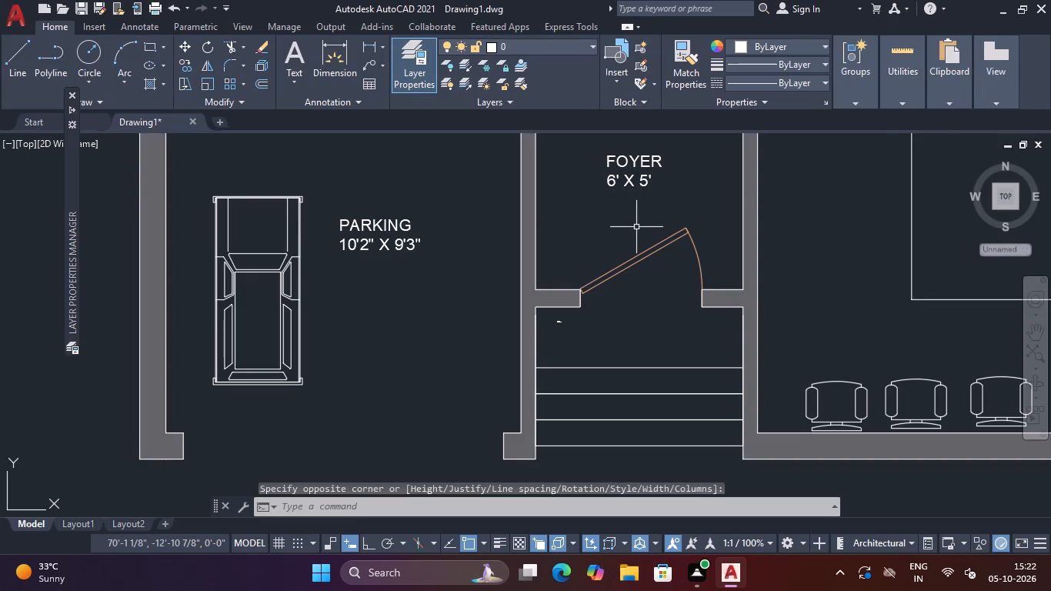
Match the properties of the FOYER room label onto the small MAIN ENTRANCE text on the landing.
type("MA")
key("space")
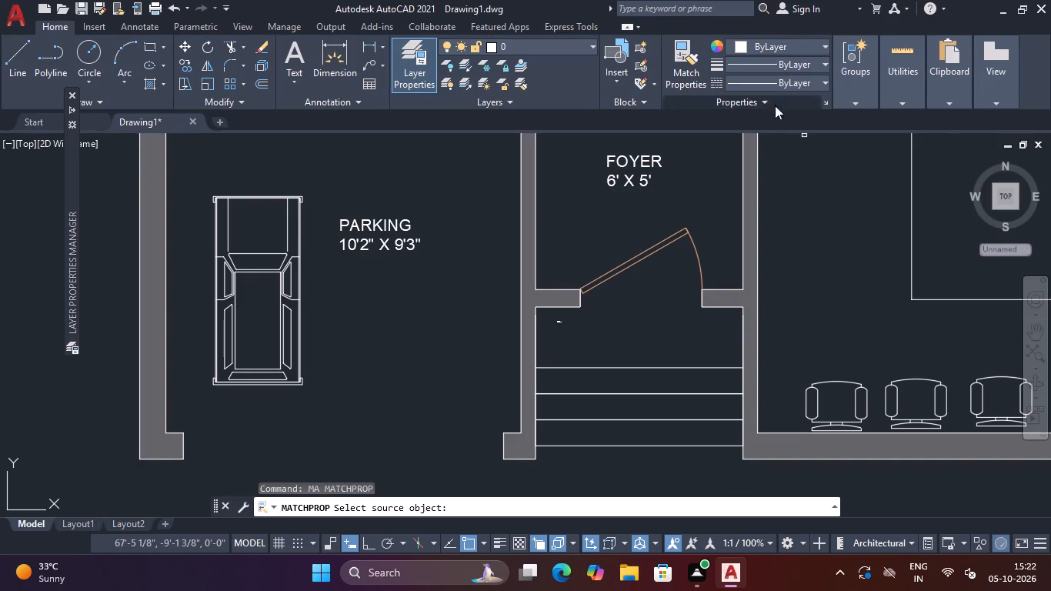
left_click(622, 160)
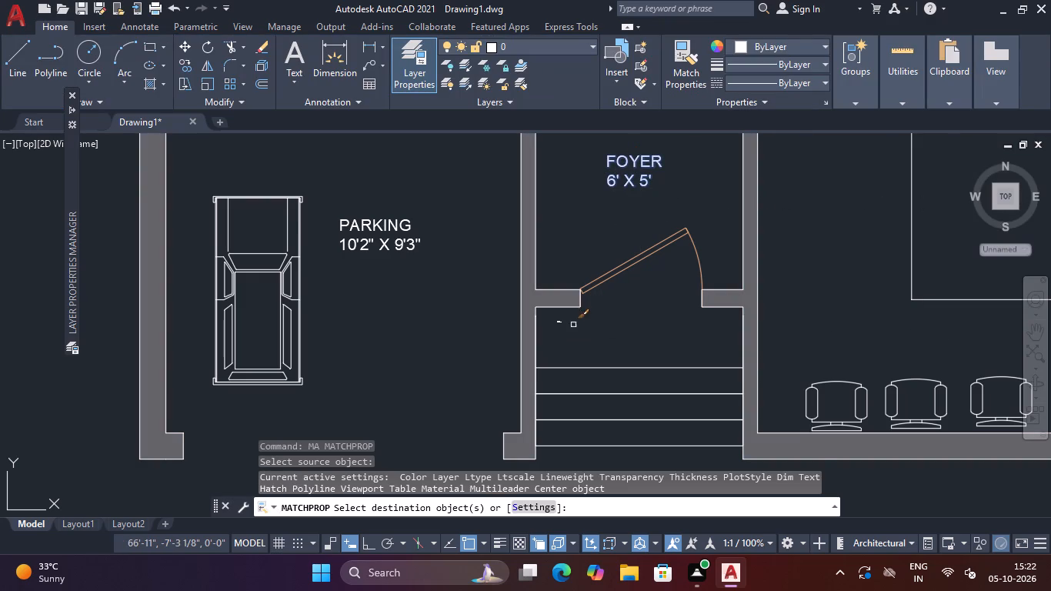
left_click(561, 319)
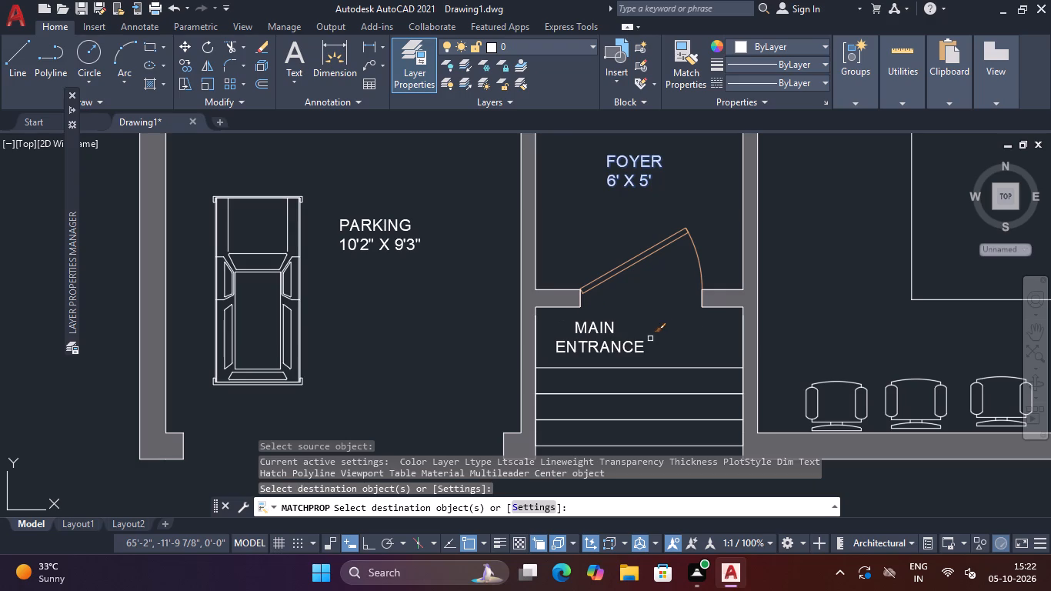
key("Escape")
Move the MAIN ENTRANCE label east to the middle of the landing, between the foyer door and the steps.
left_click(629, 324)
left_click(609, 337)
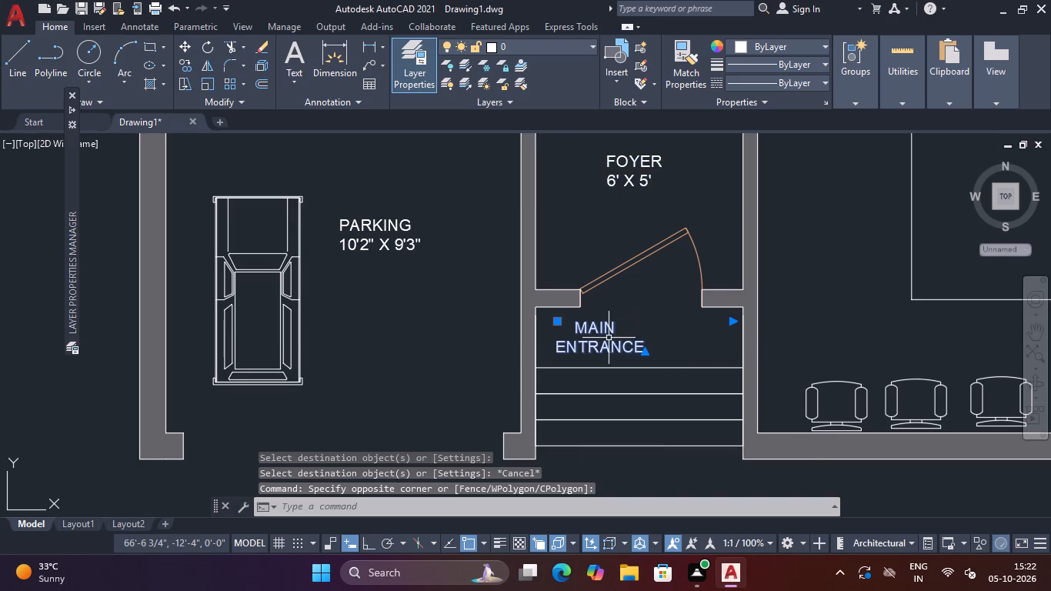
type("M")
key("space")
left_click(606, 342)
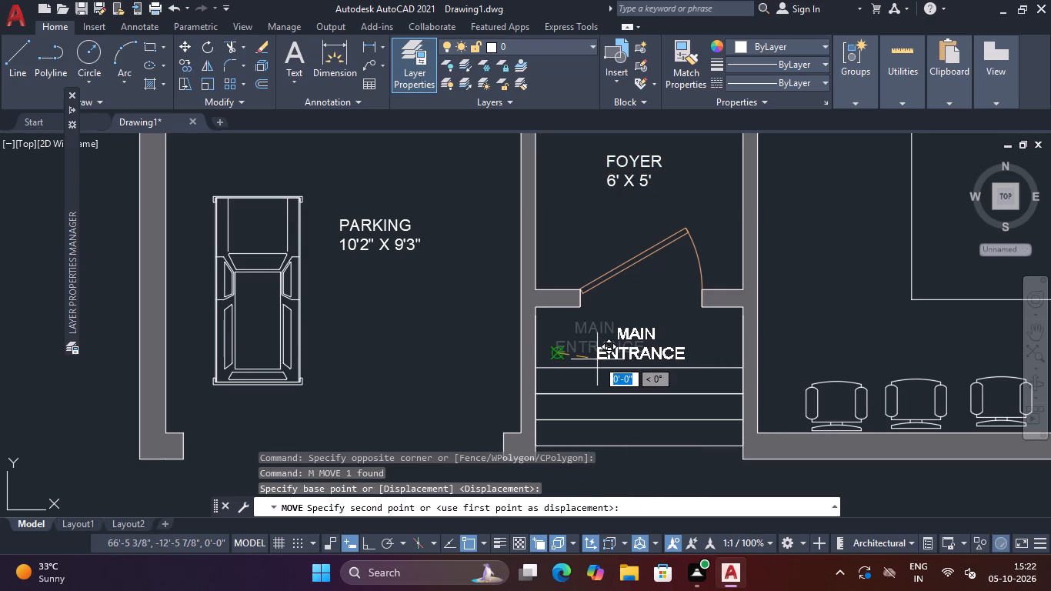
left_click(592, 360)
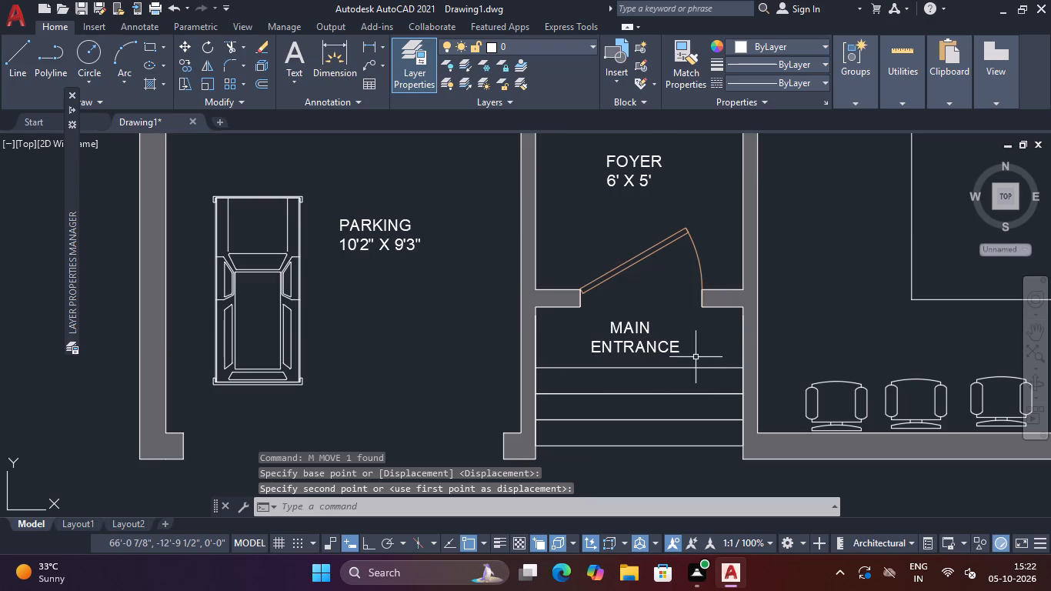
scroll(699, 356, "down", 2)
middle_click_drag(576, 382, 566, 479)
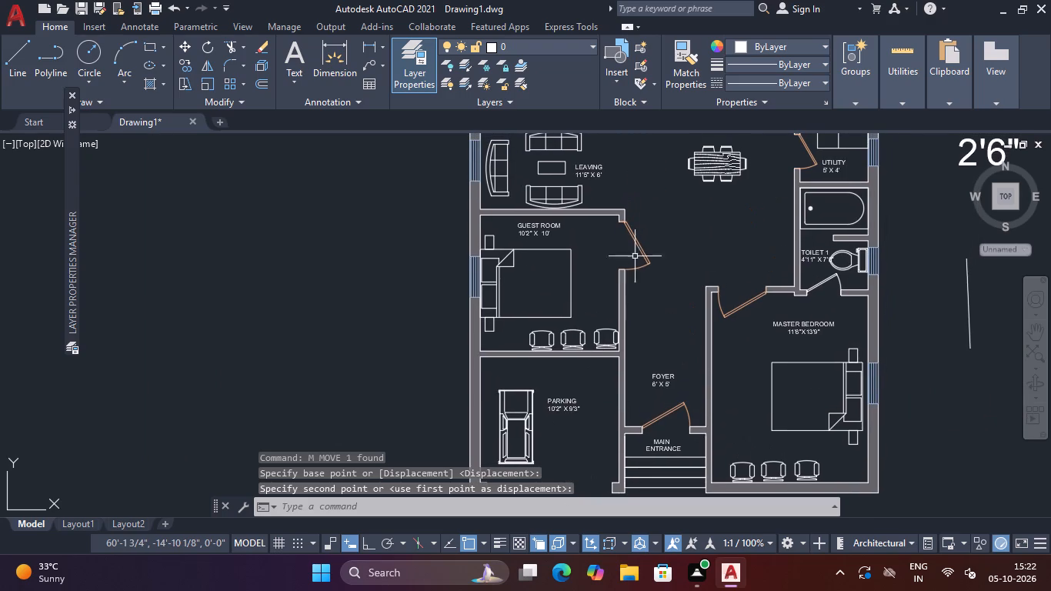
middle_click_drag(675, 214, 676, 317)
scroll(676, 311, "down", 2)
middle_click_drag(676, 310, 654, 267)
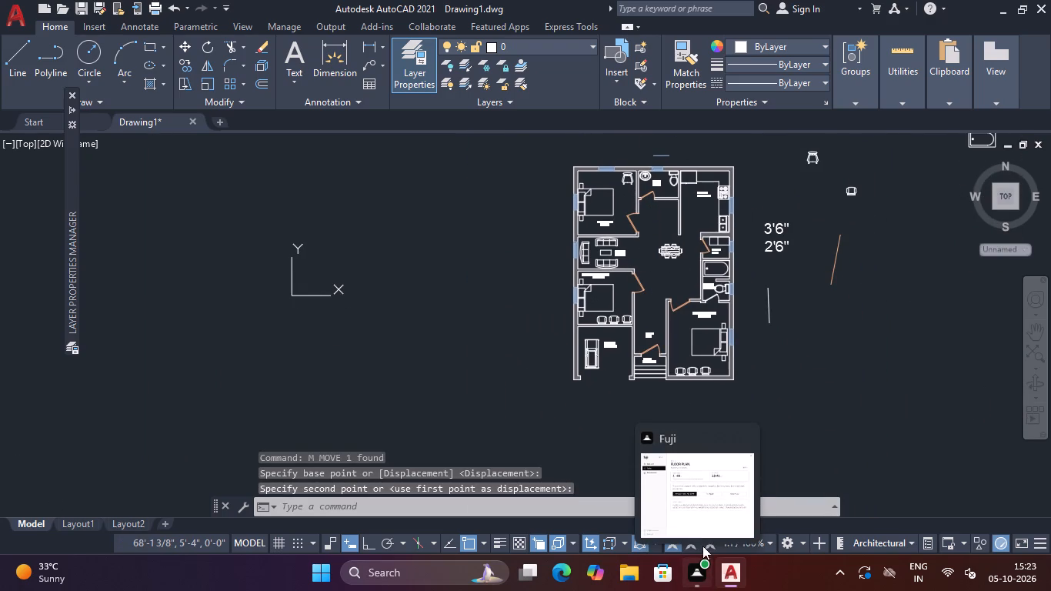
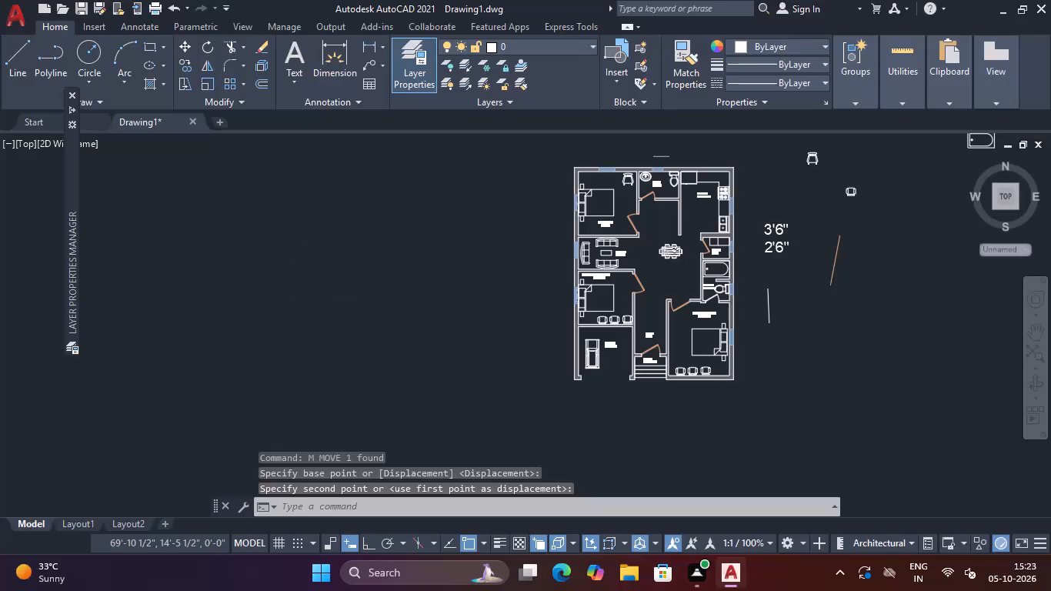
Erase the two loose chairs, the 3'6" and 2'6" text and the two stray lines beside the floor plan's east side.
middle_click_drag(686, 277, 665, 319)
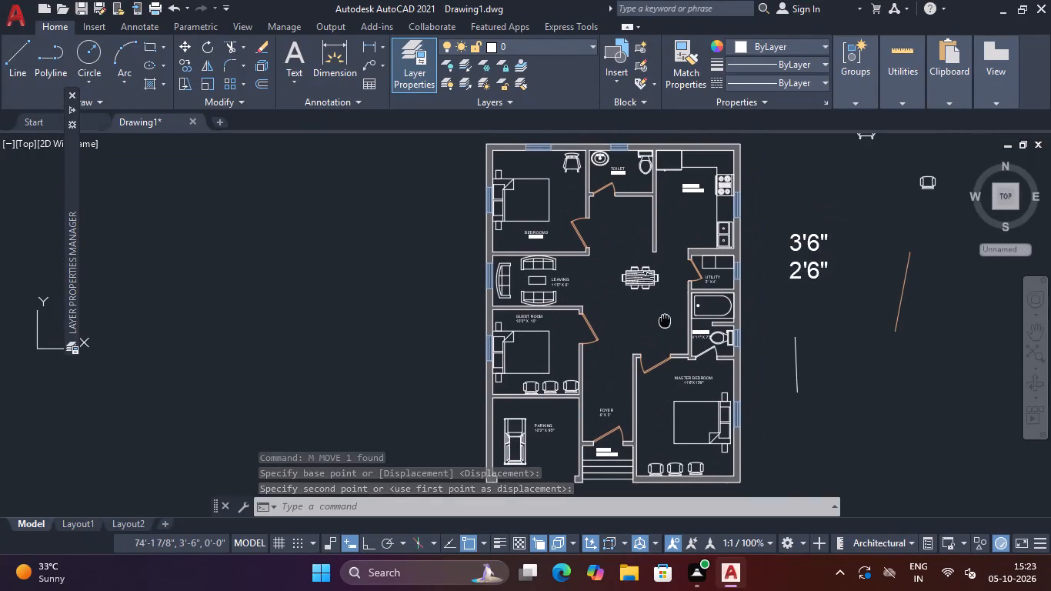
middle_click_drag(665, 319, 659, 281)
middle_click_drag(853, 291, 714, 412)
left_click(829, 199)
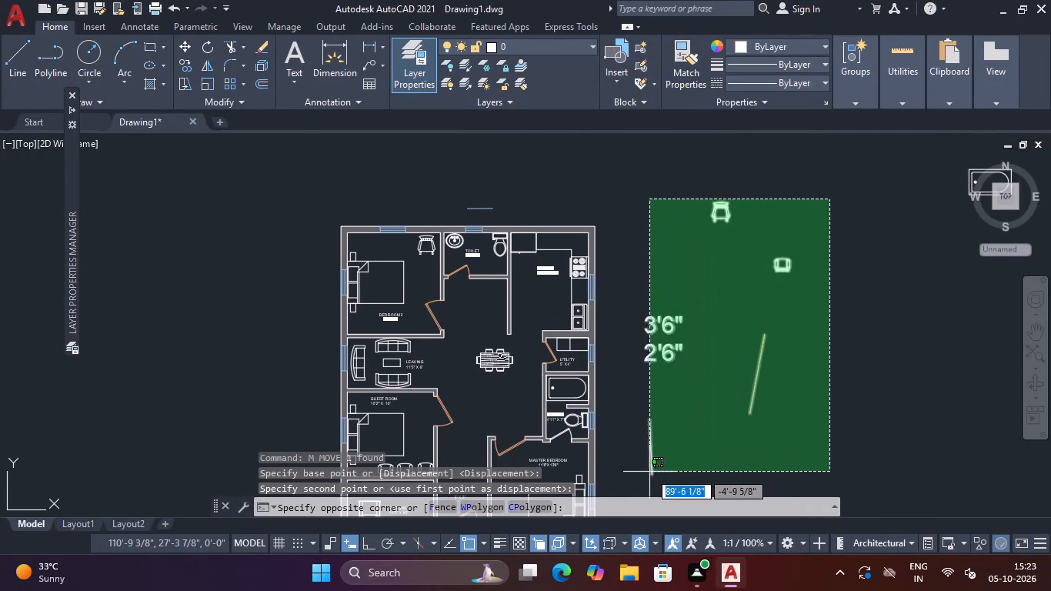
left_click(642, 478)
key("Delete")
Erase the spare bathtub and washbasin symbols lying outside the floor plan to the northeast.
middle_click_drag(770, 326, 482, 386)
left_click_drag(797, 182, 785, 195)
left_click(672, 282)
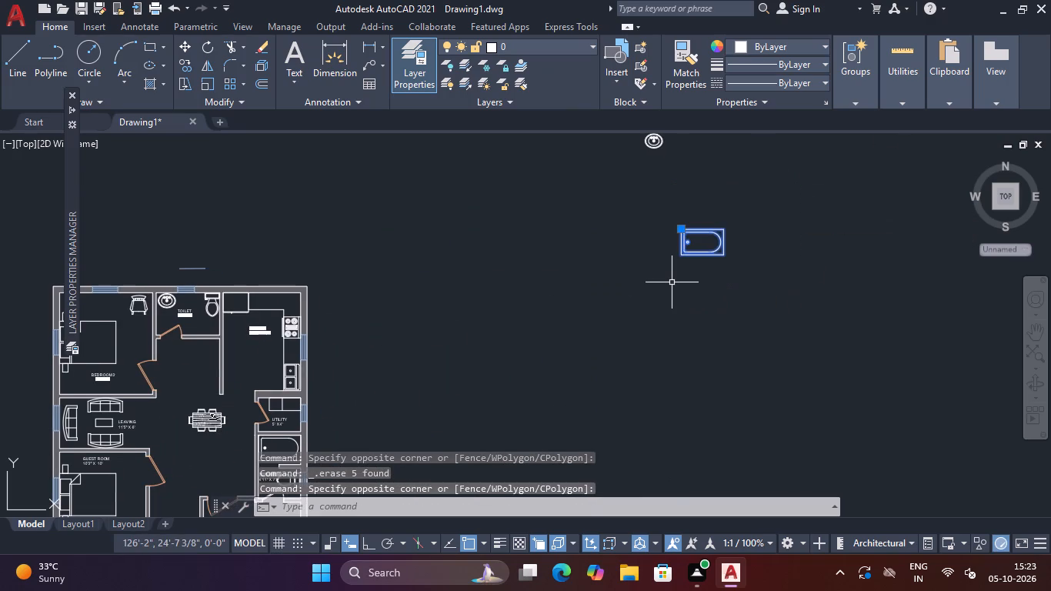
key("Delete")
middle_click_drag(662, 261, 660, 411)
left_click_drag(696, 233, 681, 256)
left_click(641, 309)
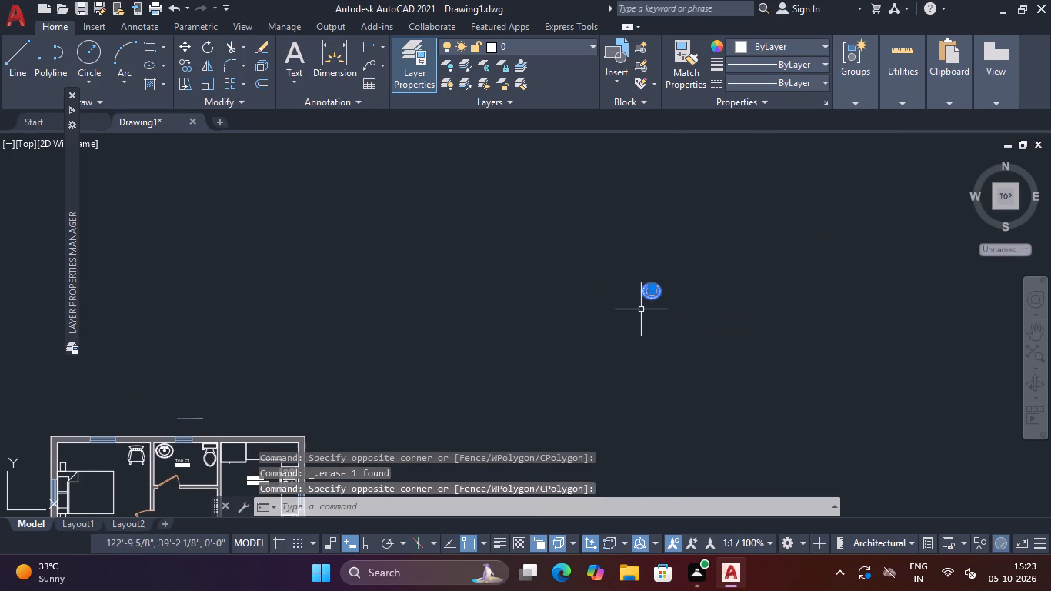
key("Delete")
Erase the stray window line just above the toilet's outer wall.
scroll(639, 313, "down", 2)
middle_click_drag(551, 298, 659, 269)
scroll(569, 298, "up", 2)
left_click(596, 332)
left_click(561, 377)
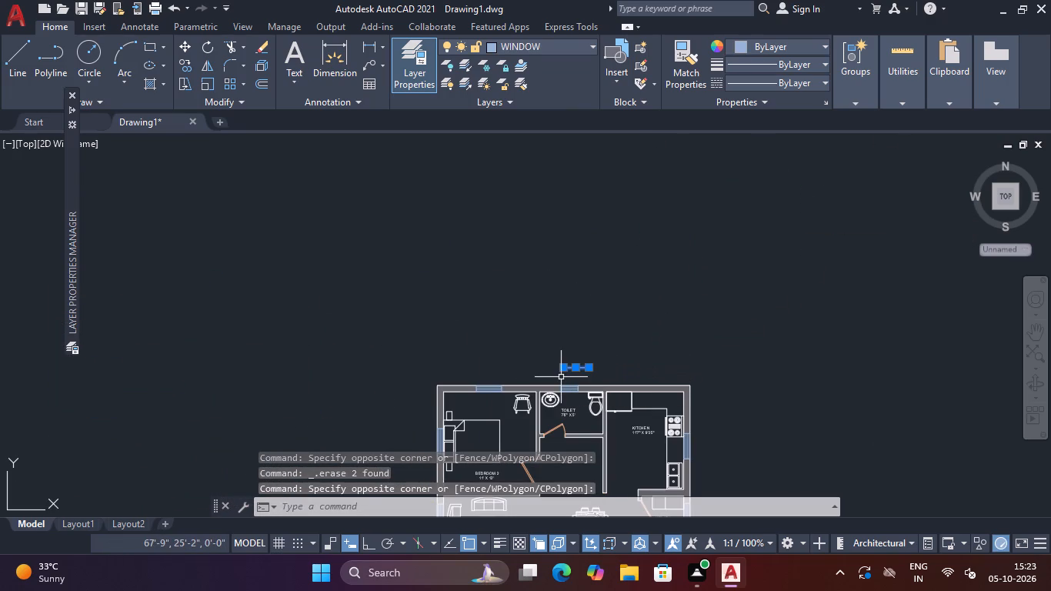
key("Delete")
Erase the spare WC symbol lying far outside the floor plan to the east.
scroll(731, 273, "down", 3)
middle_click_drag(751, 345, 672, 264)
scroll(781, 265, "up", 3)
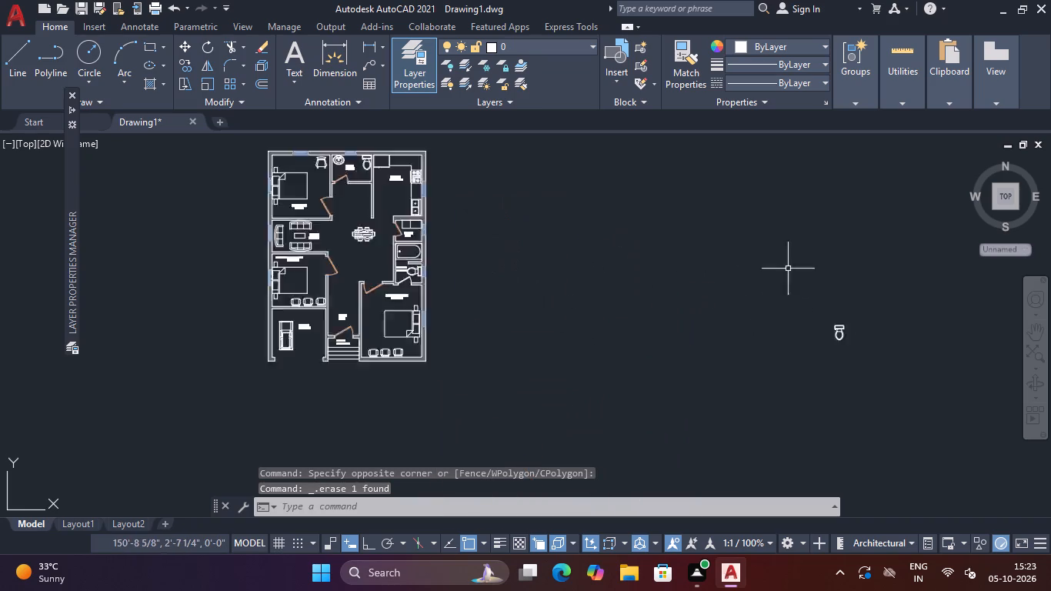
left_click_drag(898, 319, 894, 335)
left_click(856, 391)
key("Delete")
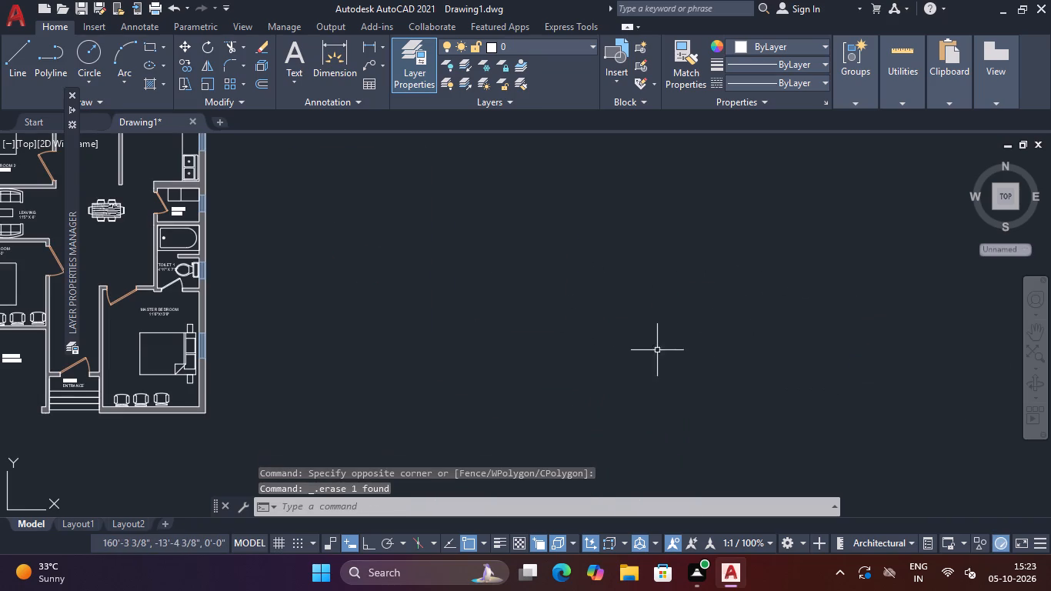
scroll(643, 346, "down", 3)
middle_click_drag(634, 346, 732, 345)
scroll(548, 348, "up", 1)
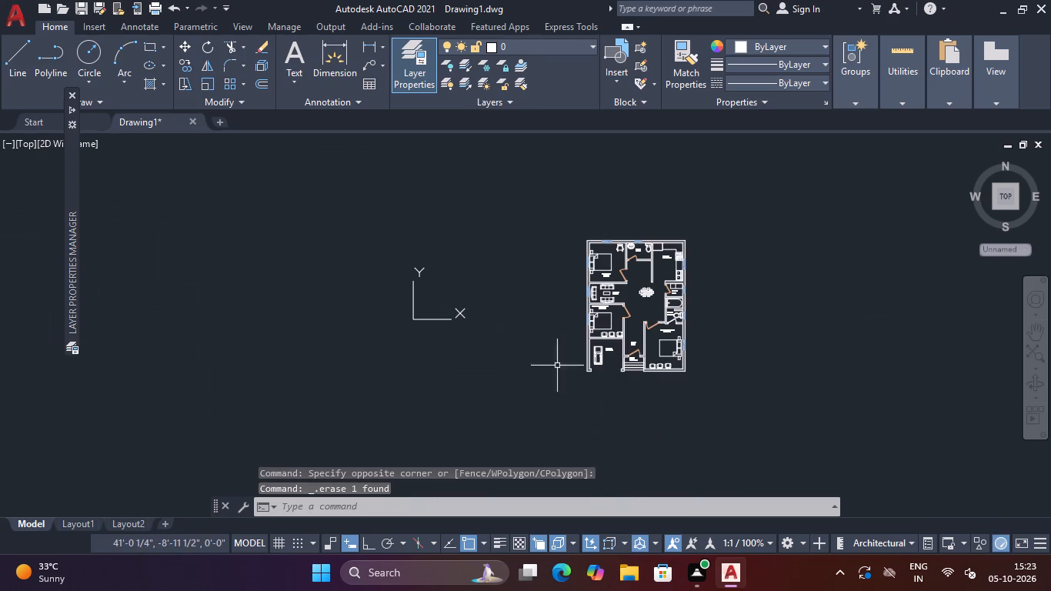